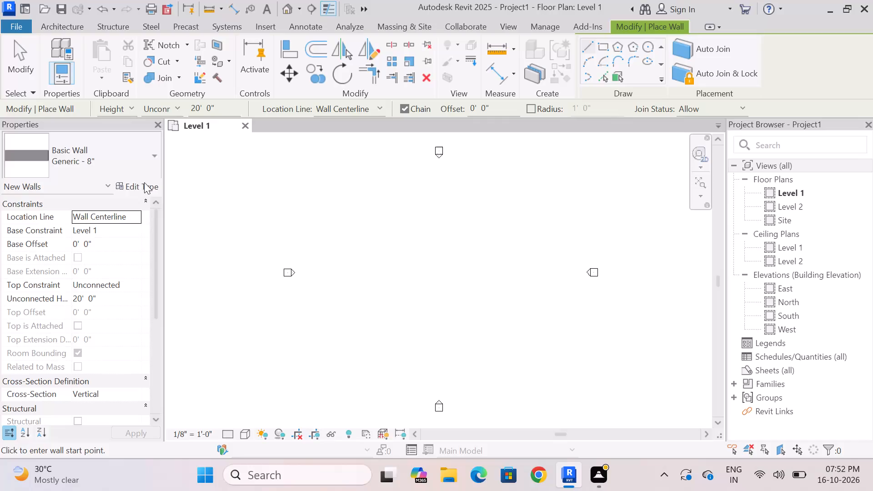
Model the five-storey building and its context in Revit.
Set the new walls' height to 10' 0" and their location line to Finish Face: Exterior.
left_click(194, 107)
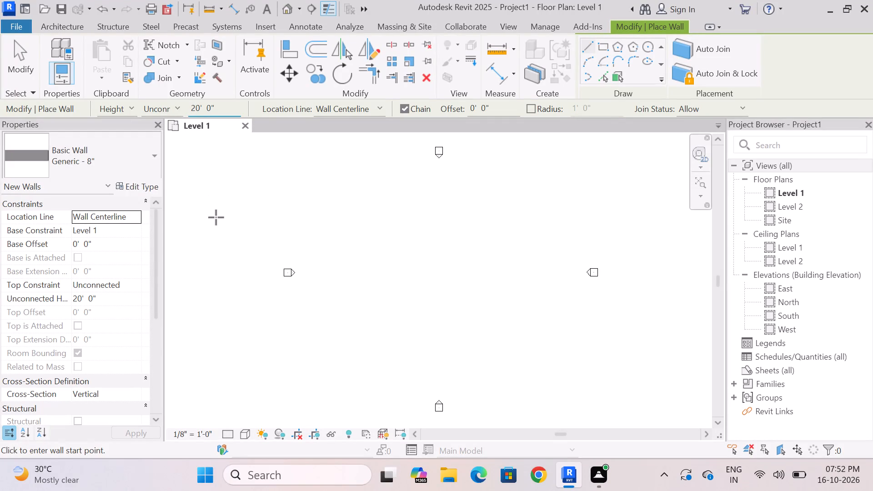
key("BackSpace")
key("1")
key("Return")
left_click(379, 110)
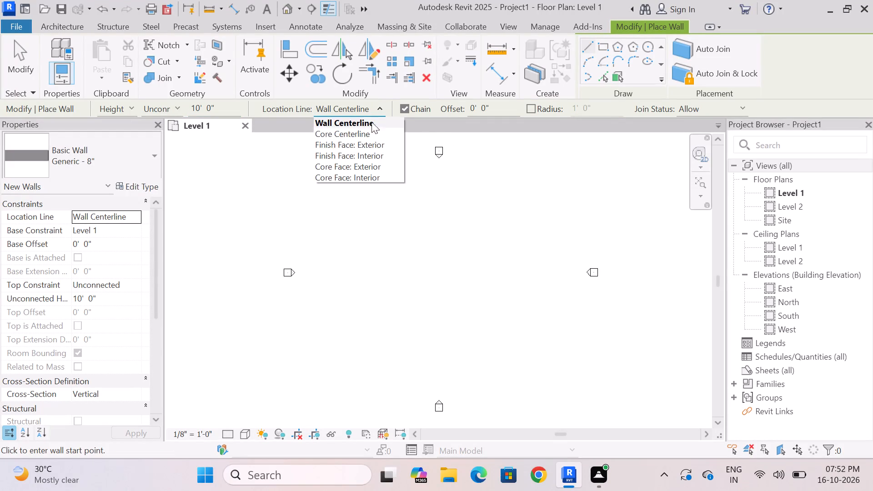
left_click(362, 145)
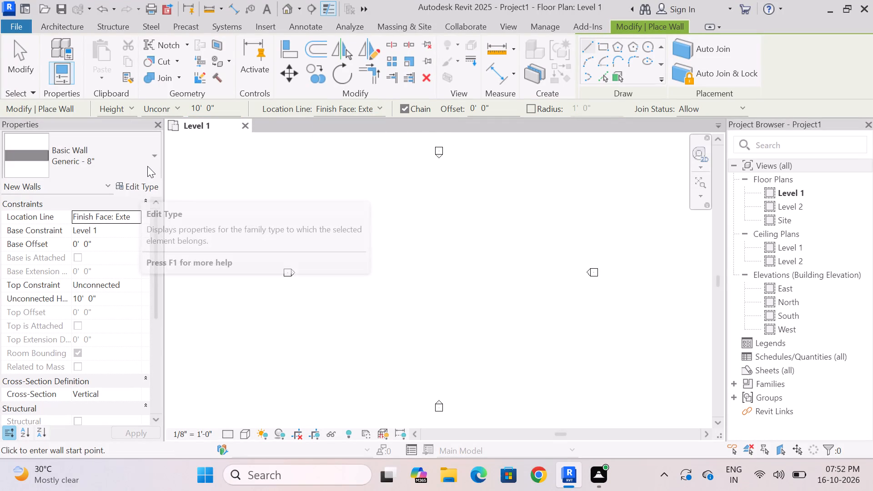
Duplicate the Generic - 8" basic wall type and name the copy Generic - 9".
left_click(148, 165)
left_click(120, 215)
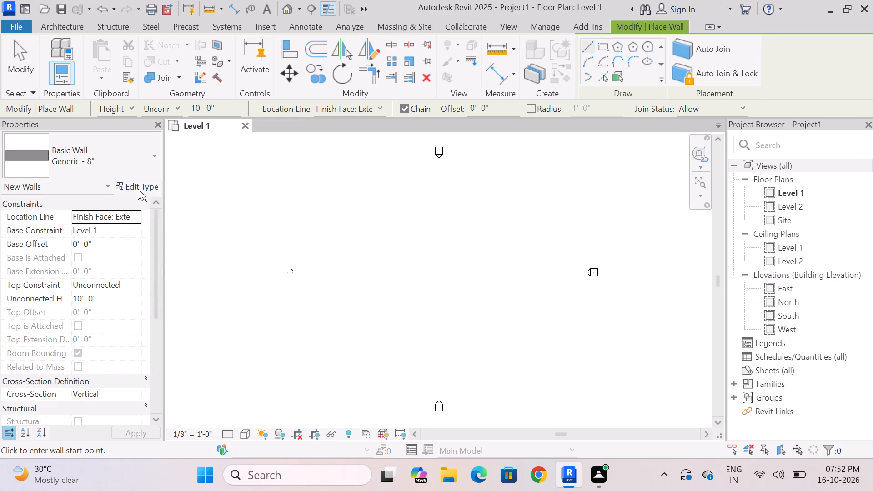
left_click(138, 185)
left_click(747, 59)
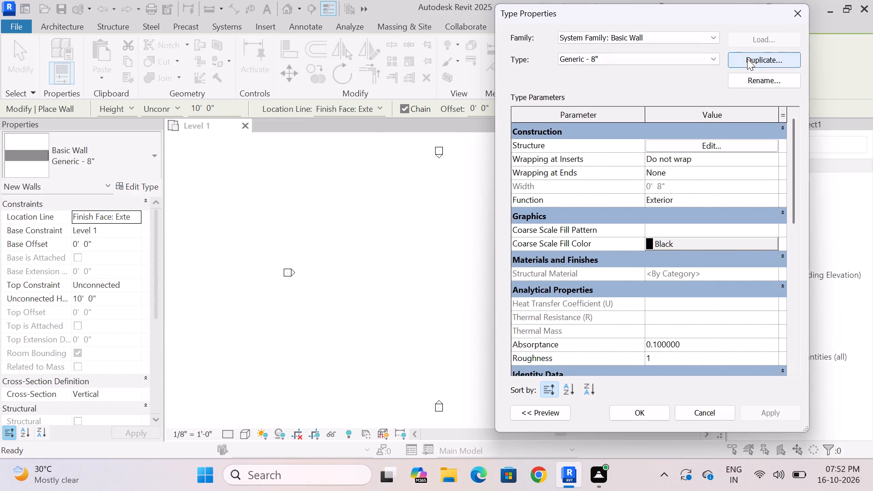
left_click(664, 213)
key("BackSpace")
key("BackSpace")
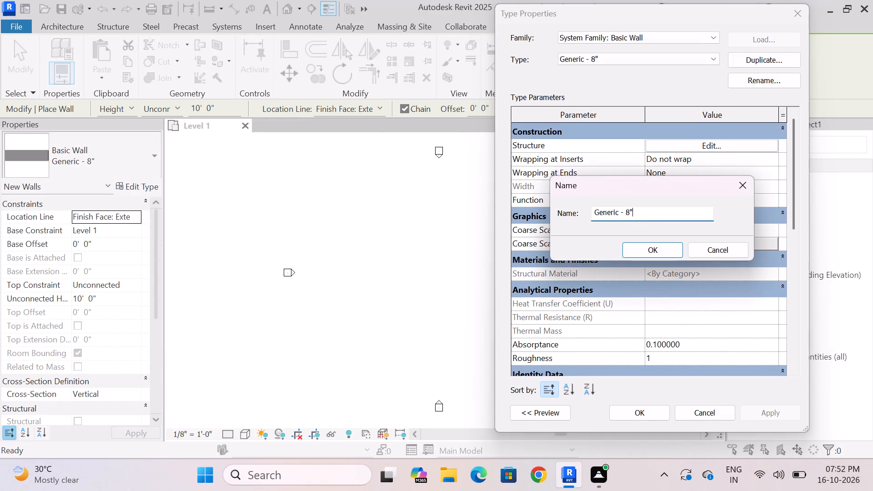
key("BackSpace")
key("BackSpace")
type("9\"")
key("Return")
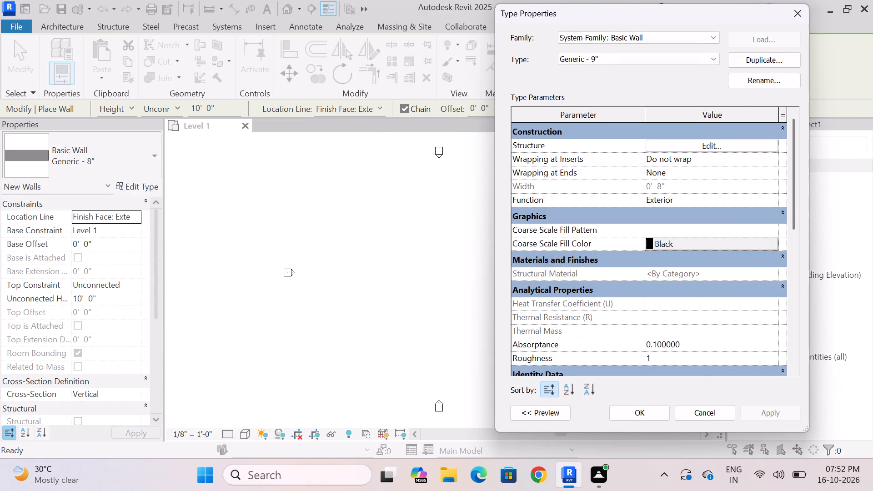
Set the structure layer thickness of the Generic - 9" wall type to 9" and apply the type changes.
left_click(722, 146)
left_click(658, 148)
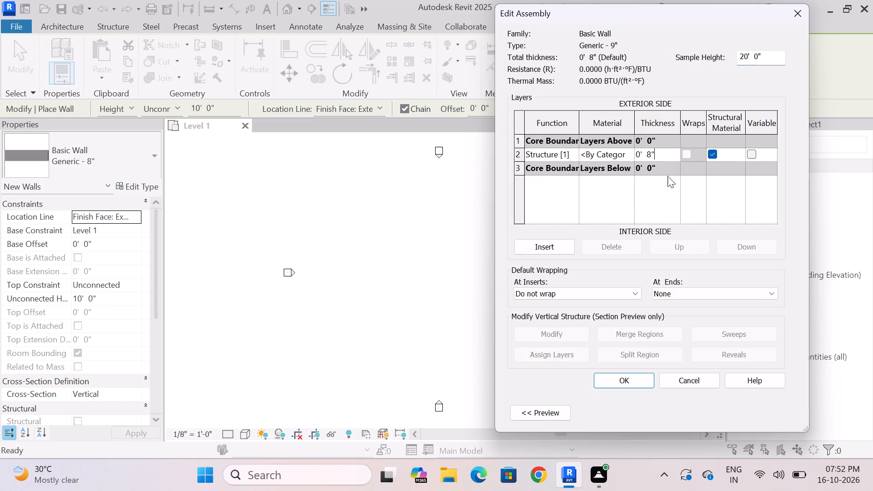
key("BackSpace")
key("BackSpace")
key("9")
key("Return")
left_click(646, 378)
left_click(756, 409)
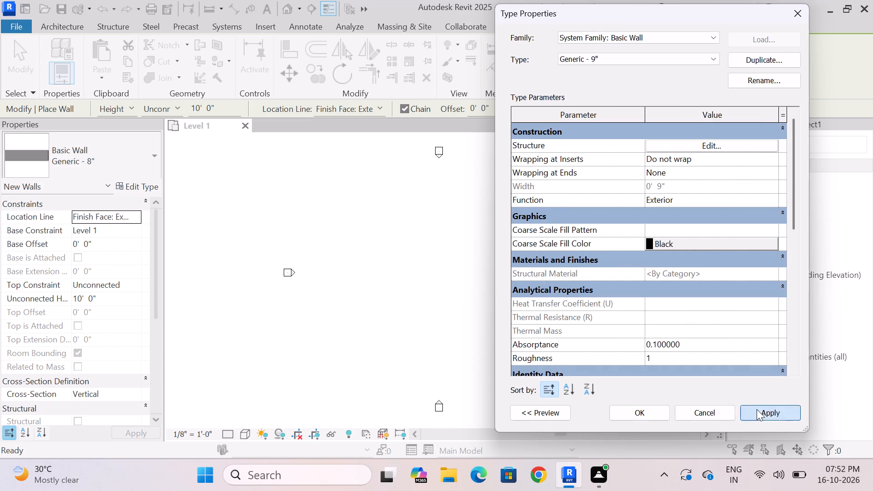
left_click(649, 414)
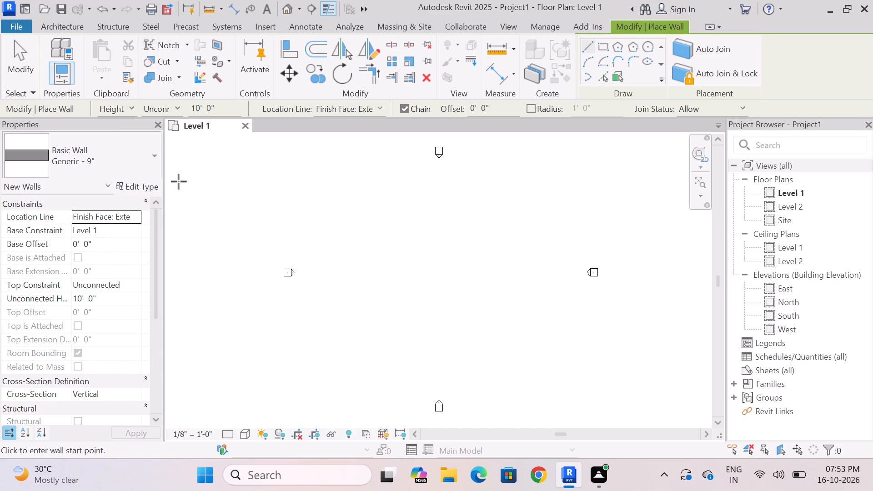
Configure temporary dimensions so that walls are measured from Faces.
left_click(533, 25)
left_click(247, 78)
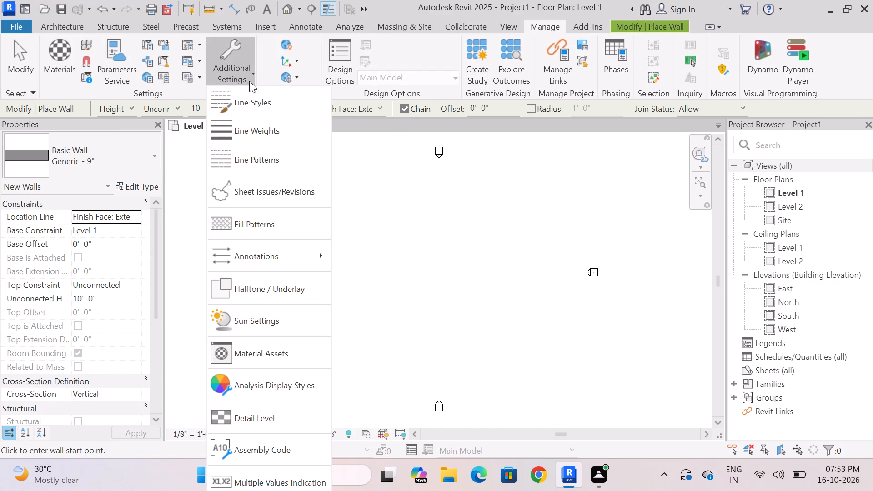
left_click(311, 256)
left_click(320, 254)
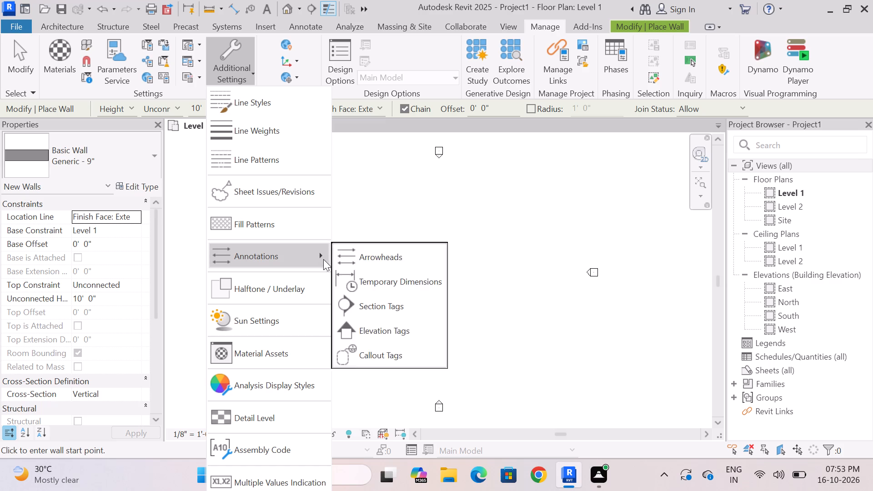
left_click(320, 253)
left_click(320, 253)
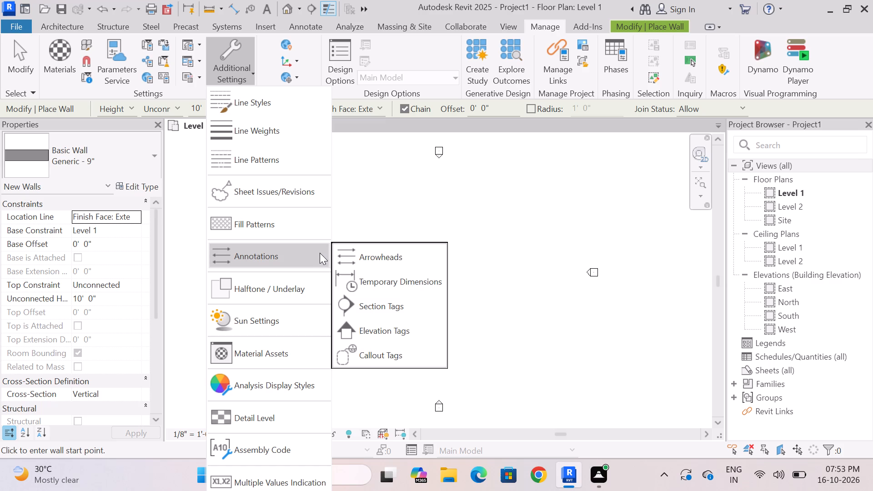
left_click(319, 256)
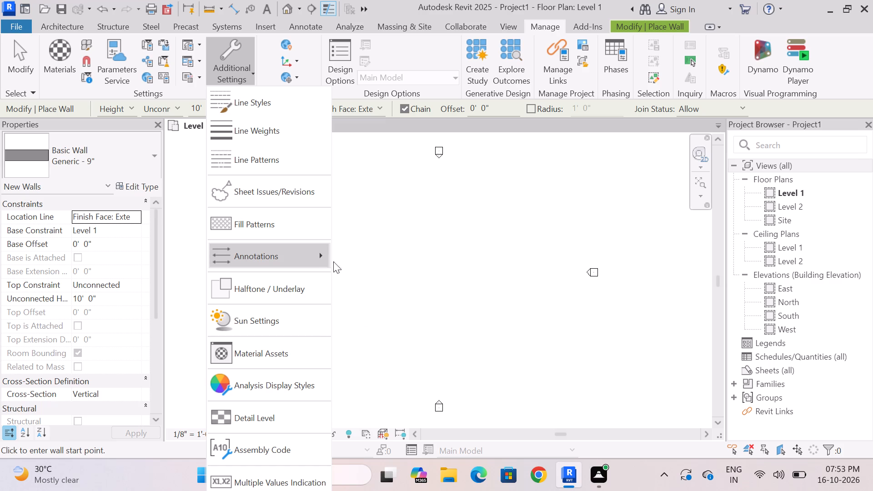
triple_click(318, 251)
triple_click(318, 251)
triple_click(318, 251)
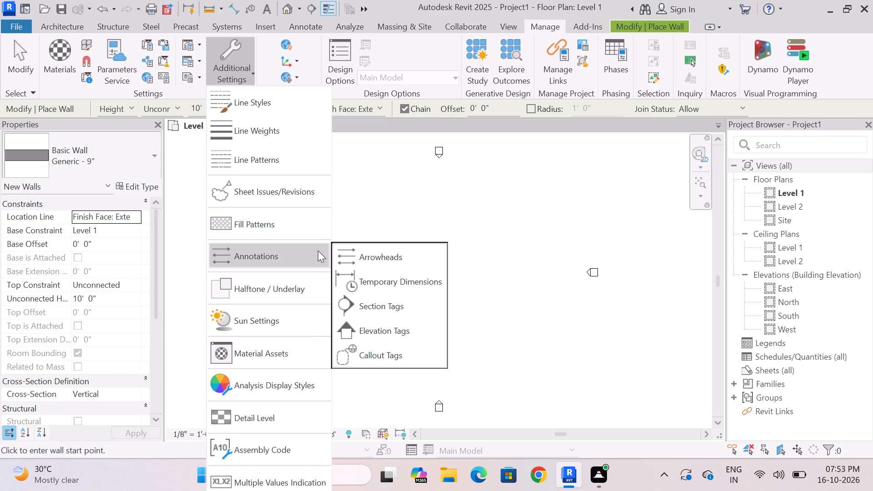
left_click(318, 251)
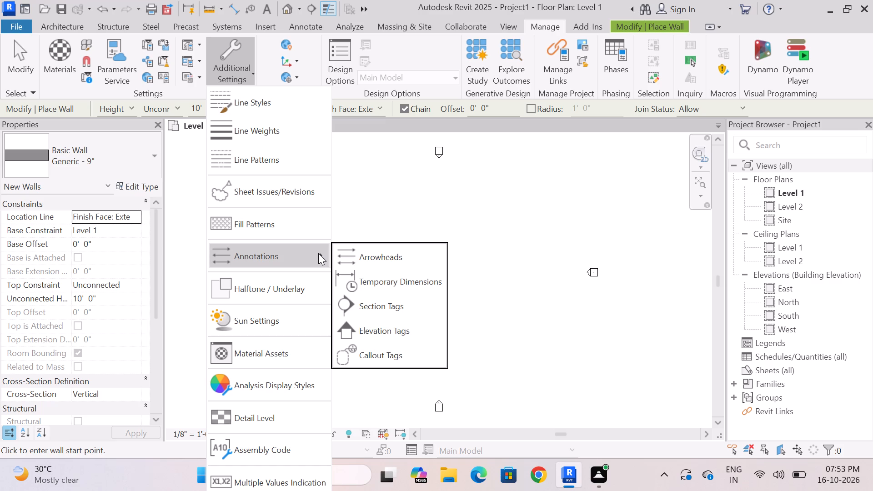
left_click(318, 253)
left_click(373, 280)
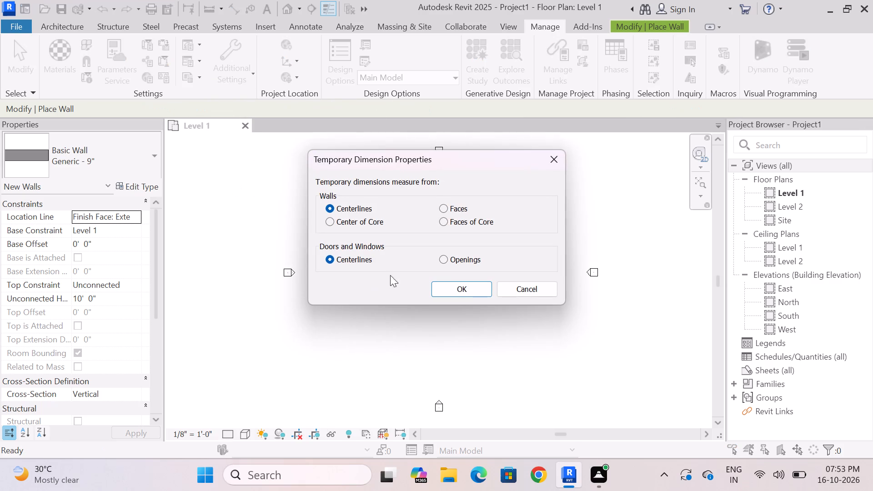
left_click(443, 209)
left_click(447, 290)
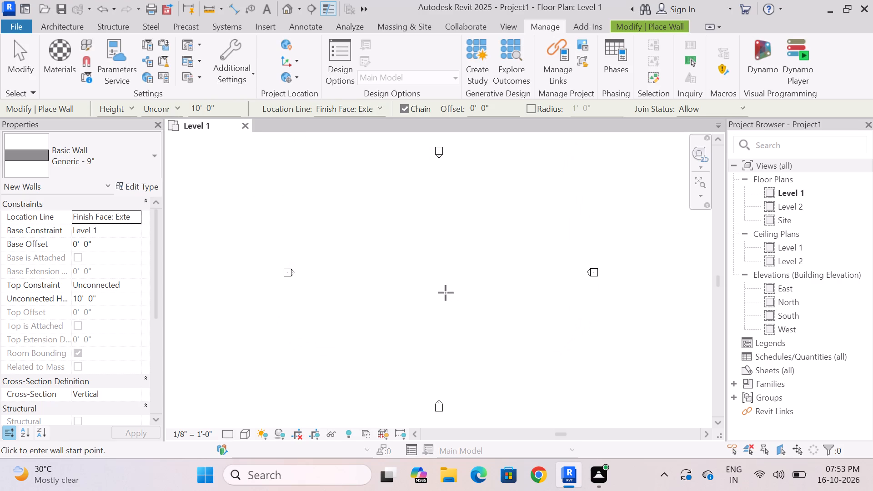
Draw a 45' horizontal Generic - 9" wall as the upper side of the building outline, between the elevation markers.
left_click(69, 23)
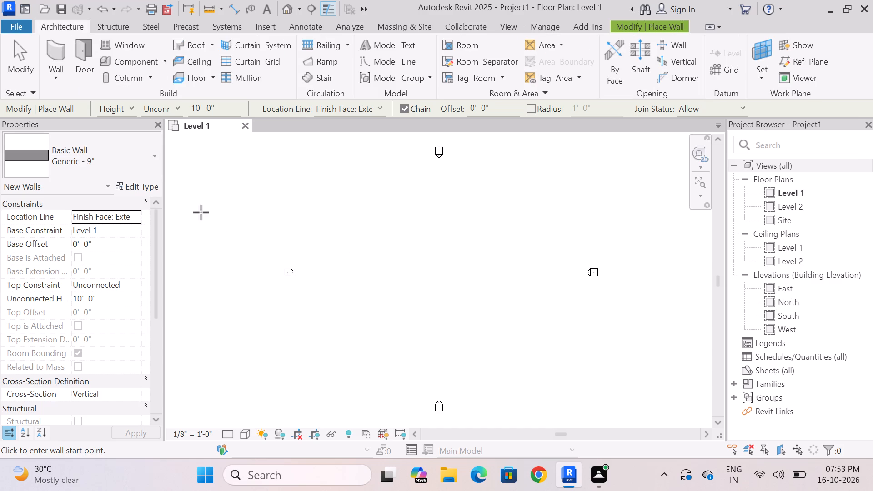
scroll(288, 280, "down", 4)
scroll(353, 249, "up", 3)
scroll(346, 266, "down", 2)
scroll(381, 246, "up", 3)
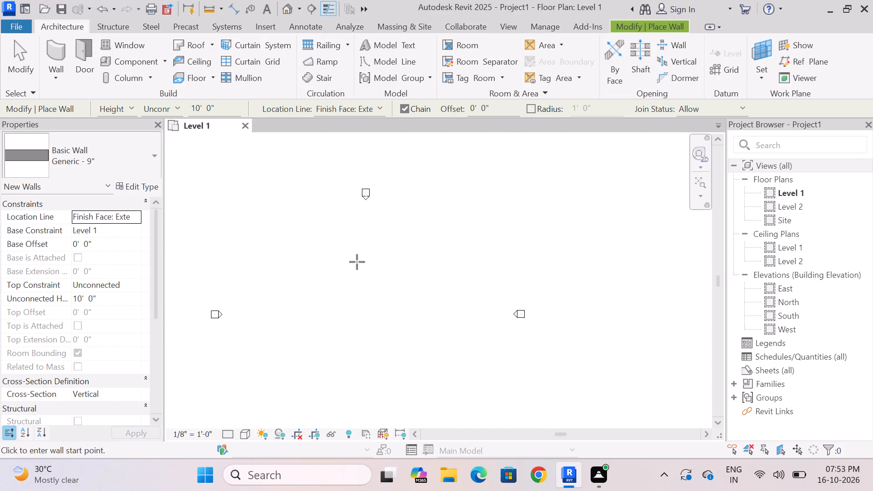
scroll(355, 276, "down", 2)
scroll(311, 268, "up", 1)
scroll(380, 256, "down", 3)
scroll(341, 264, "up", 4)
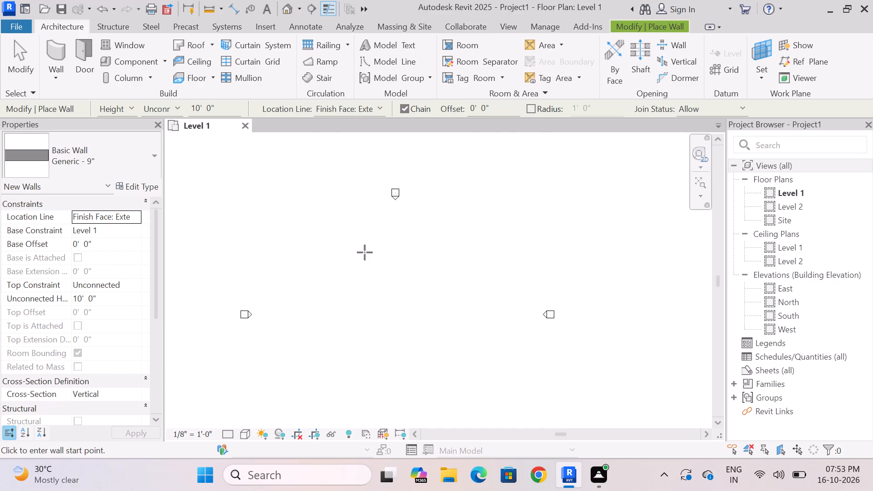
left_click(341, 250)
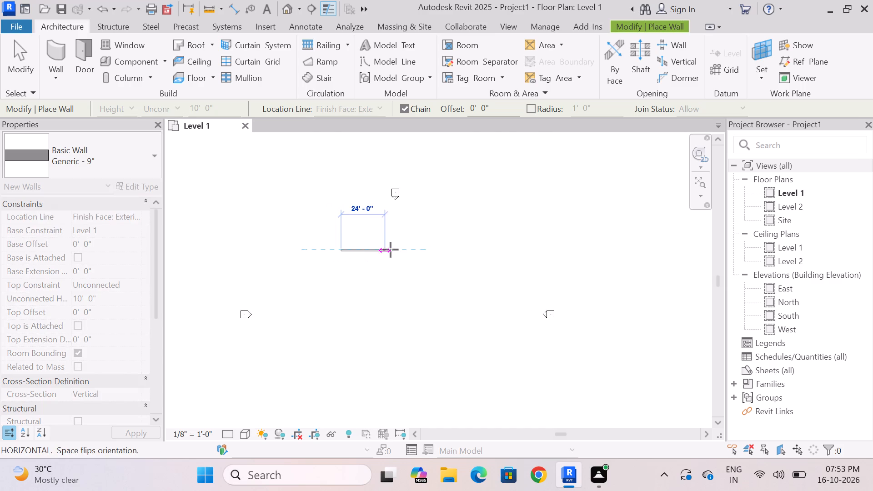
scroll(391, 250, "up", 4)
scroll(391, 250, "down", 3)
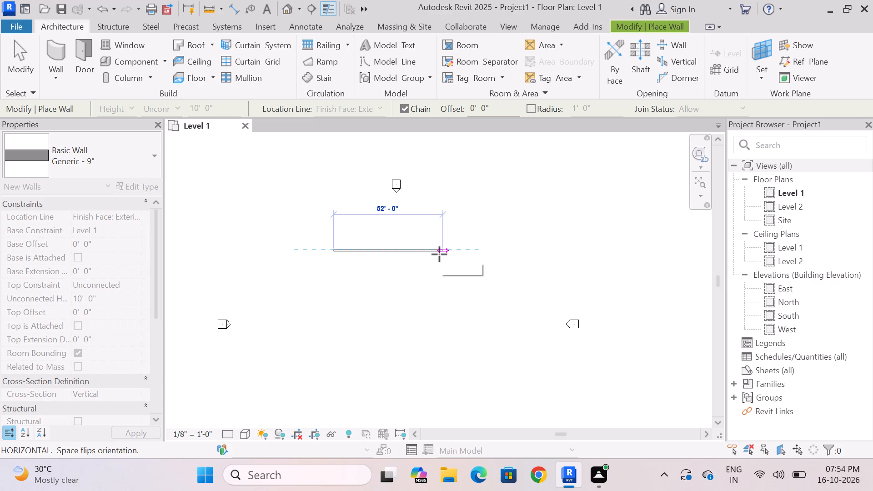
type("45")
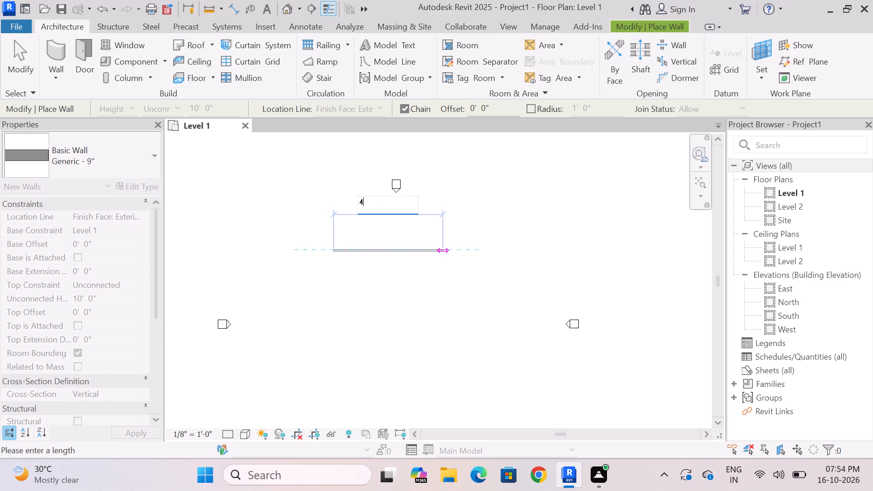
key("apostrophe")
key("Return")
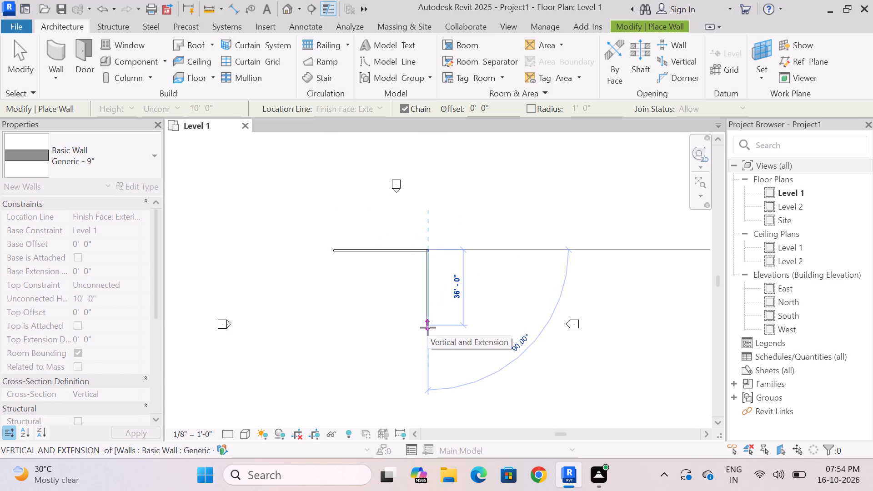
Continue the wall chain 30' straight down from the right end of the upper wall.
key("3")
key("0")
key("apostrophe")
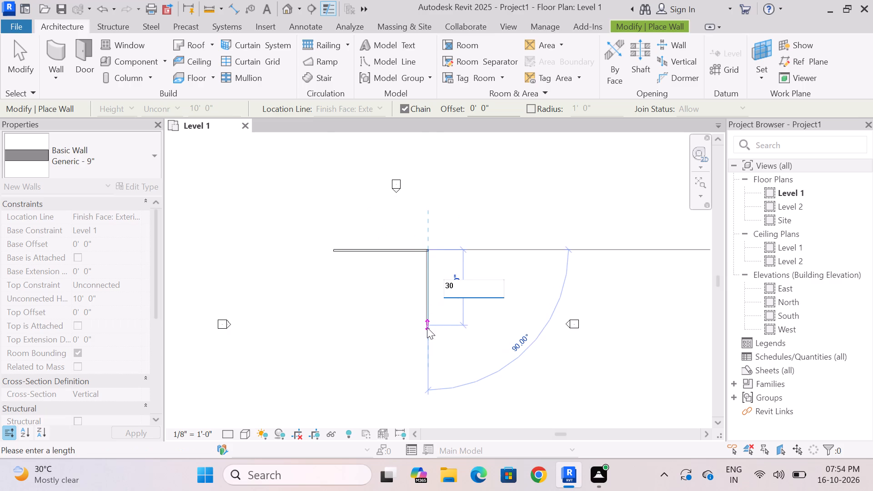
key("Return")
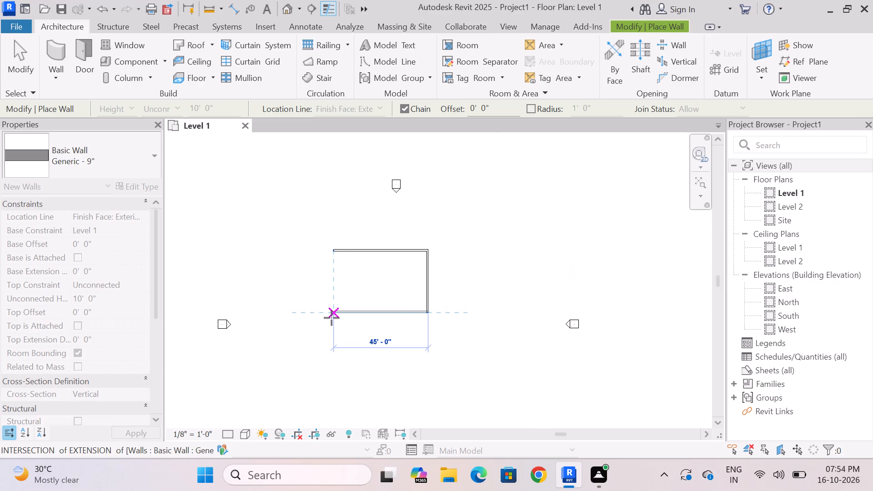
Draw the 45' lower wall back to the left, ending in line with the upper wall's starting point.
scroll(331, 318, "up", 5)
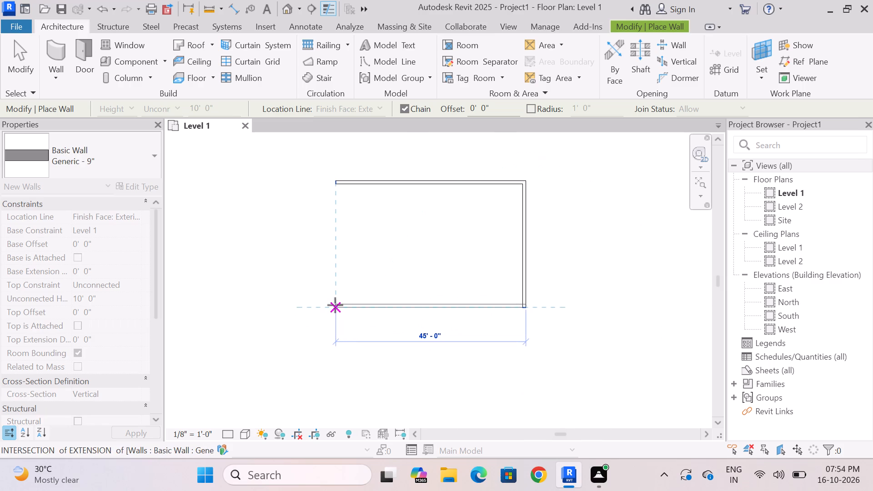
left_click(335, 305)
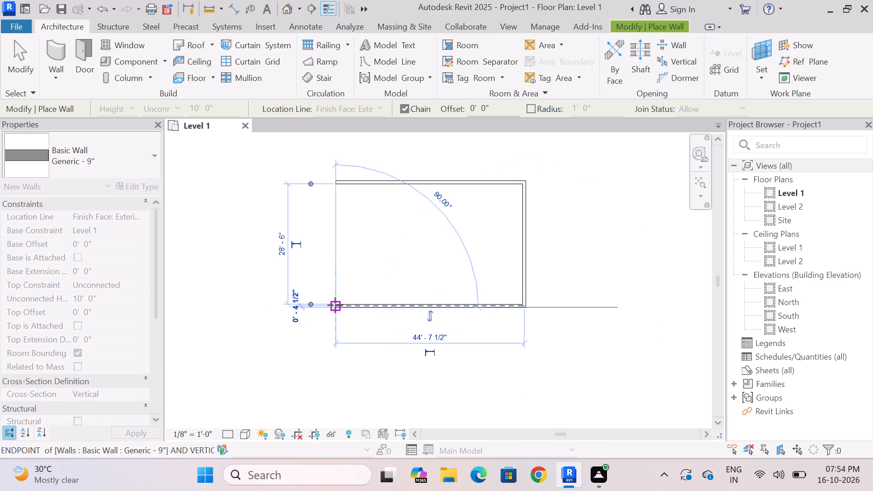
Close the building outline with a 9" wall from the lower-left corner up to the upper wall's starting corner.
scroll(332, 175, "up", 12)
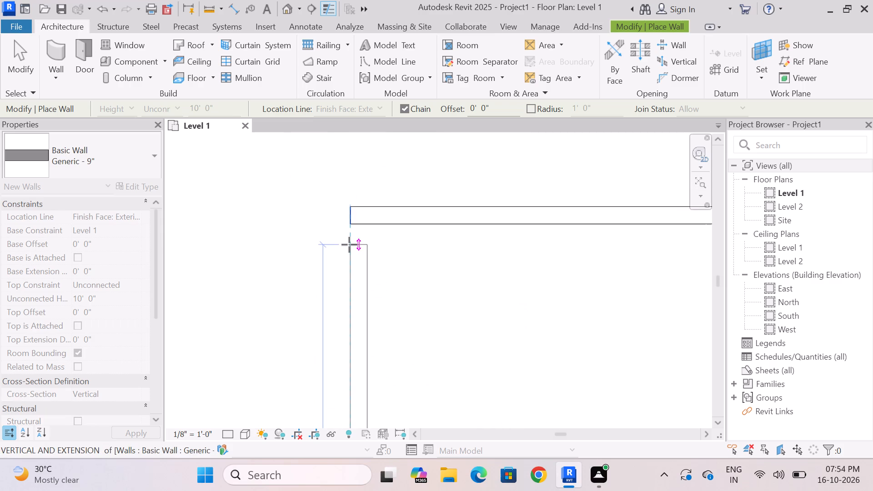
left_click(350, 207)
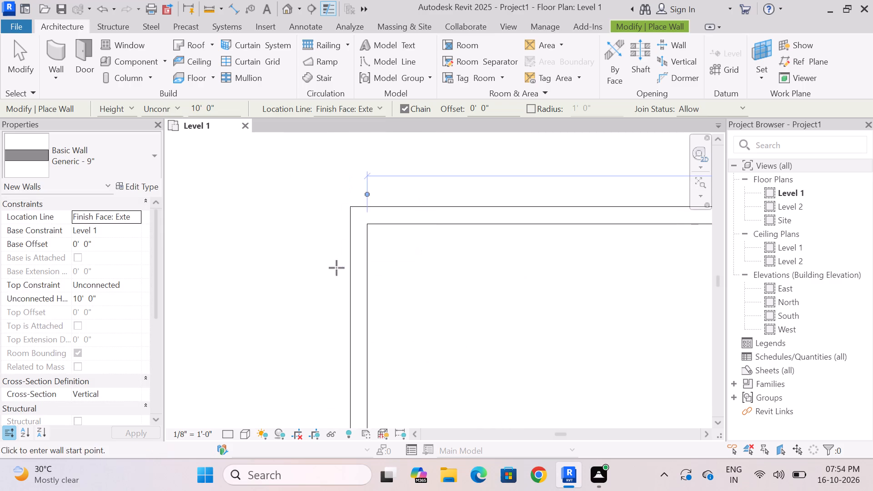
key("Escape")
Check the building's overall width with an Aligned dimension set to Wall faces, between the outer faces of the two side walls.
scroll(286, 220, "down", 15)
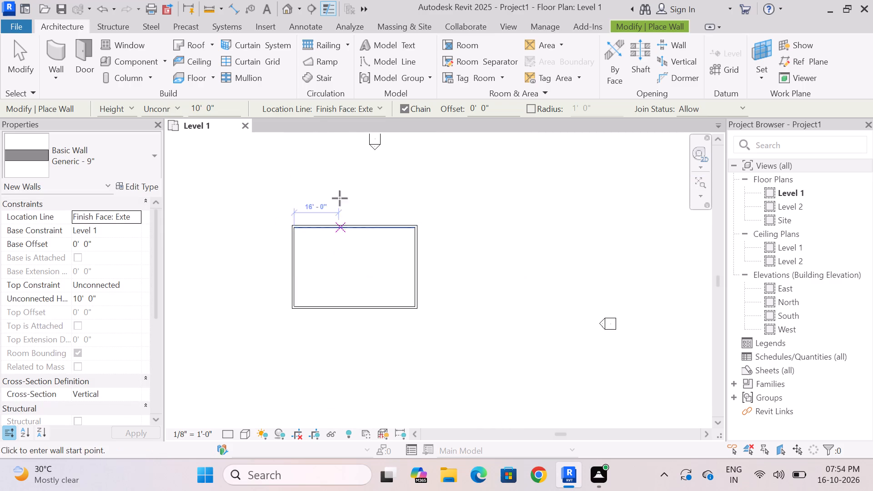
left_click(231, 8)
scroll(299, 283, "up", 5)
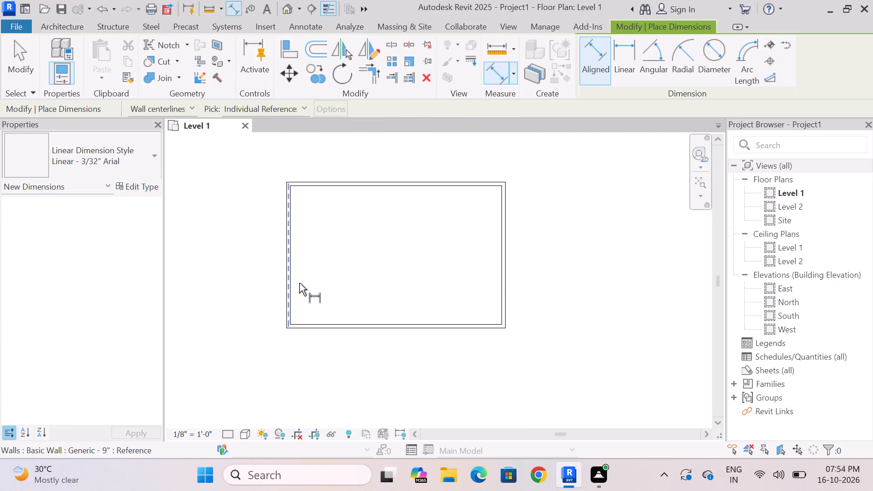
scroll(299, 283, "up", 1)
left_click(192, 106)
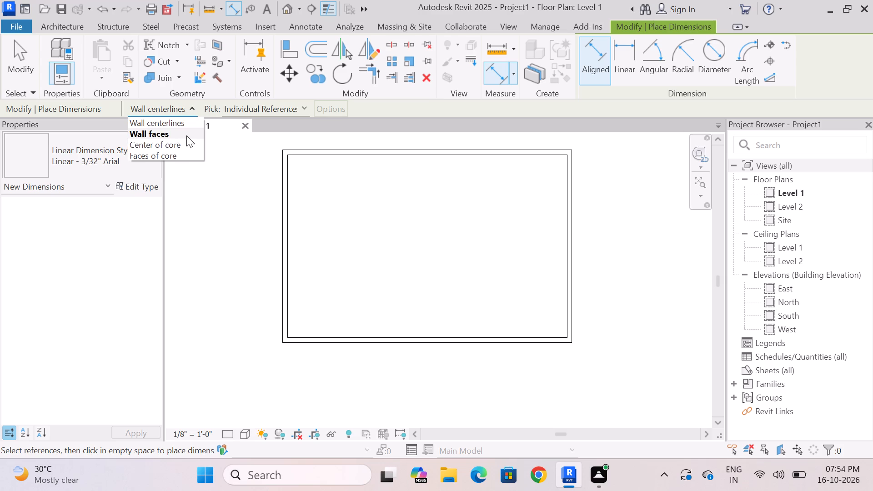
left_click(186, 136)
left_click(279, 230)
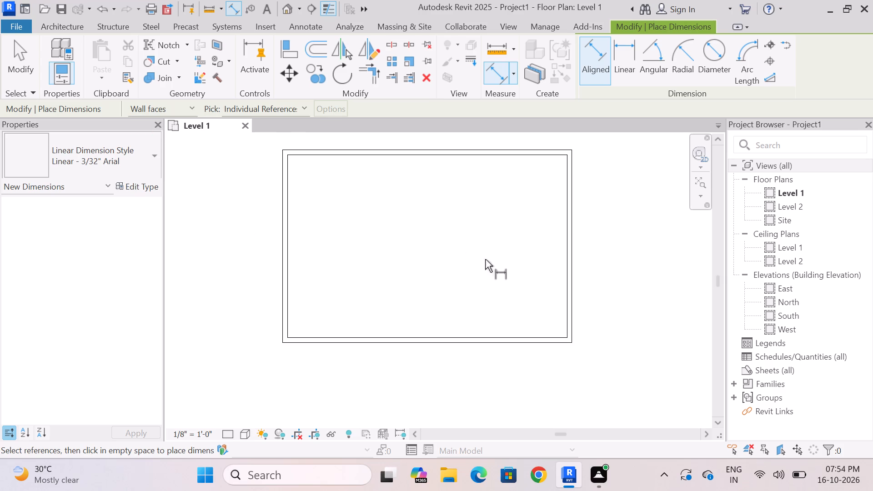
left_click(573, 246)
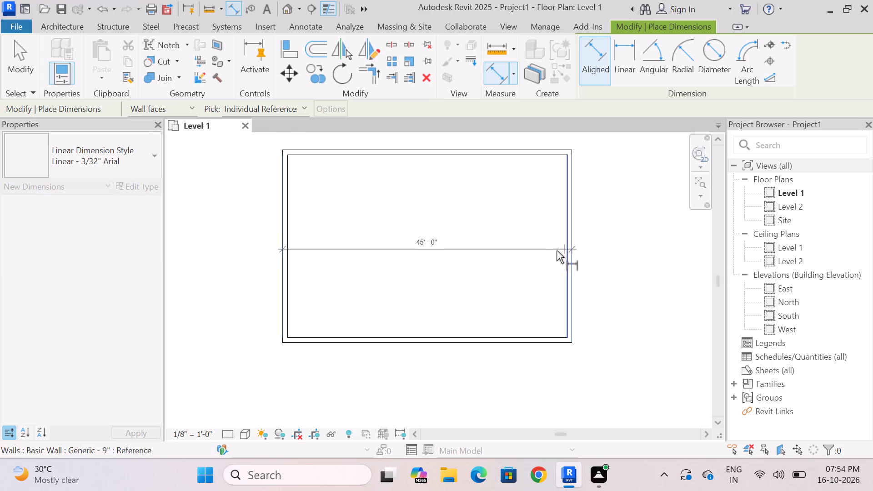
key("Escape")
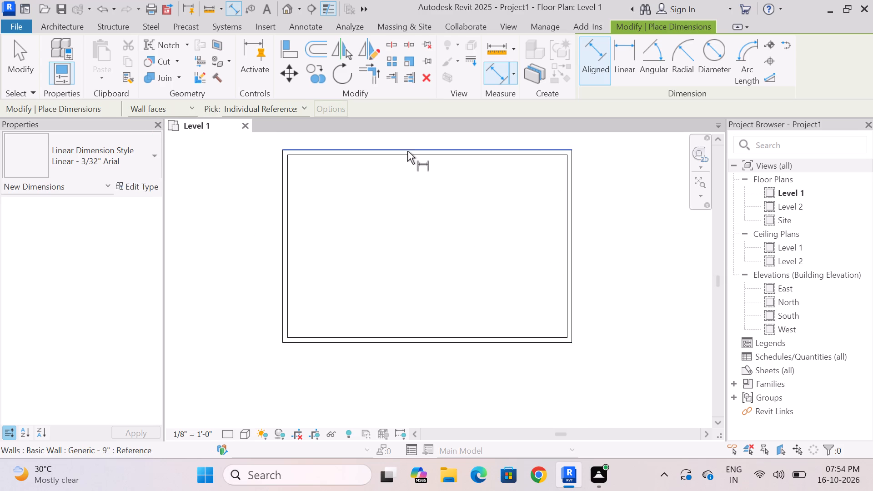
Check the building's overall depth between the outer faces of the upper and lower walls.
left_click(407, 151)
left_click(414, 345)
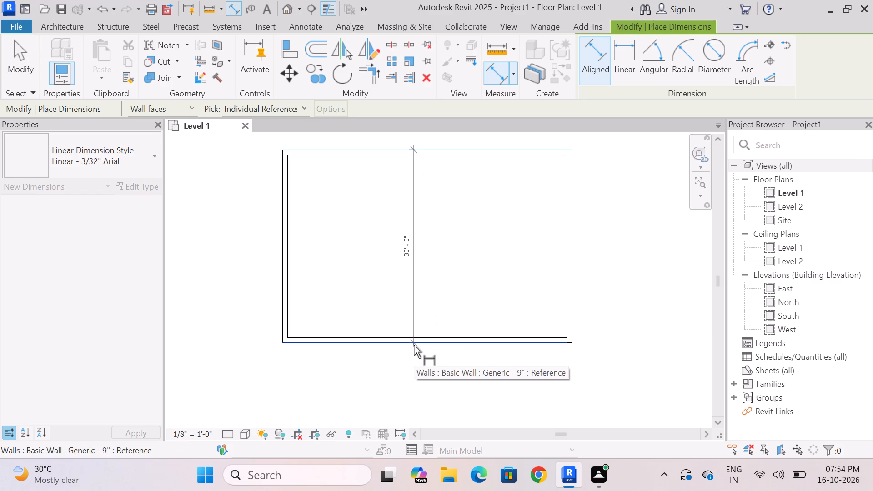
key("Escape")
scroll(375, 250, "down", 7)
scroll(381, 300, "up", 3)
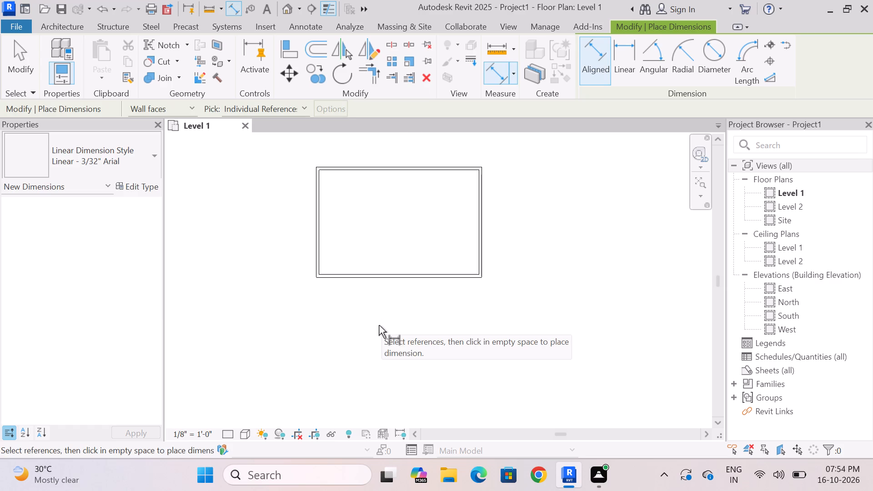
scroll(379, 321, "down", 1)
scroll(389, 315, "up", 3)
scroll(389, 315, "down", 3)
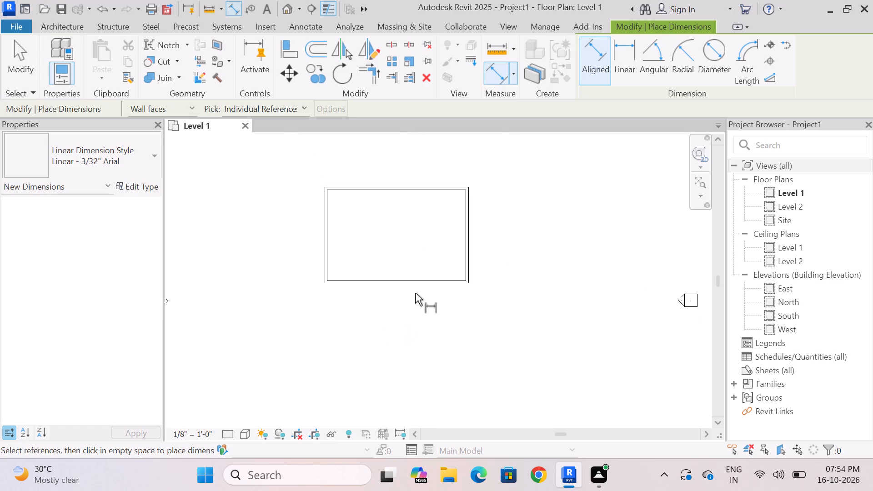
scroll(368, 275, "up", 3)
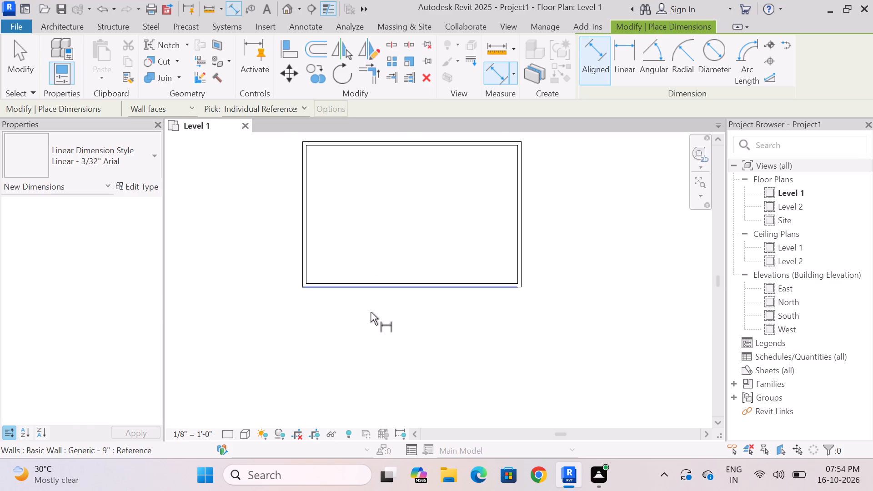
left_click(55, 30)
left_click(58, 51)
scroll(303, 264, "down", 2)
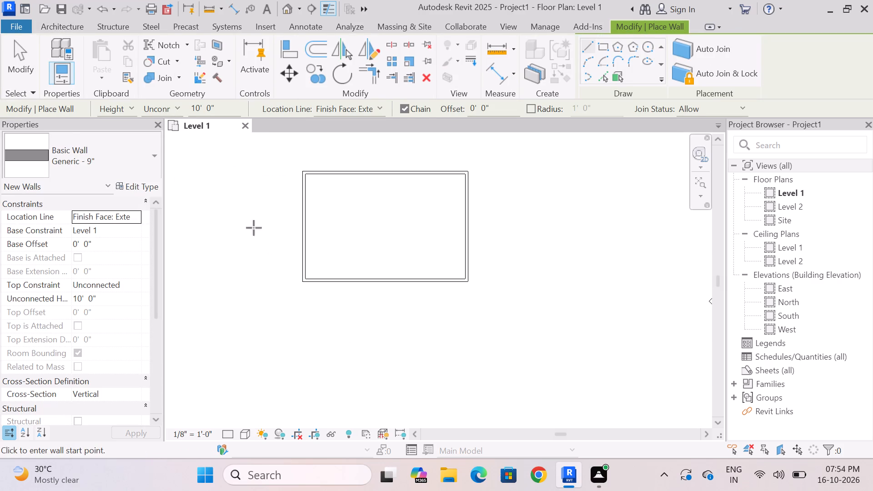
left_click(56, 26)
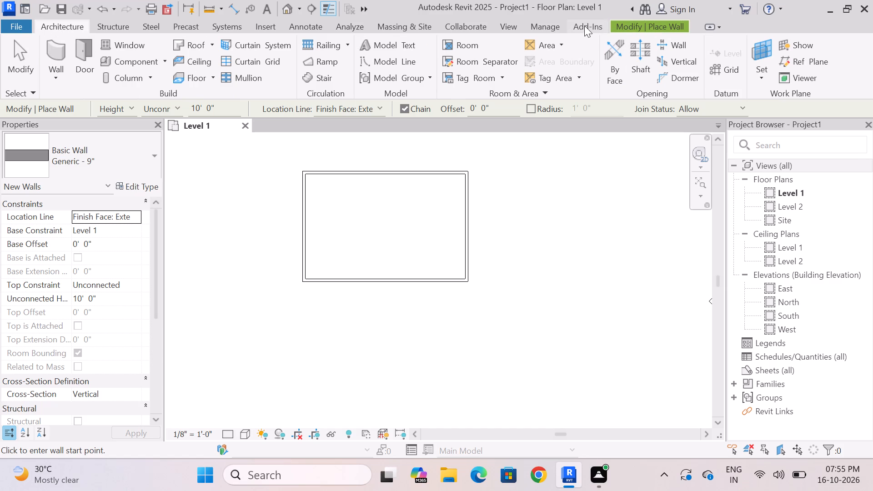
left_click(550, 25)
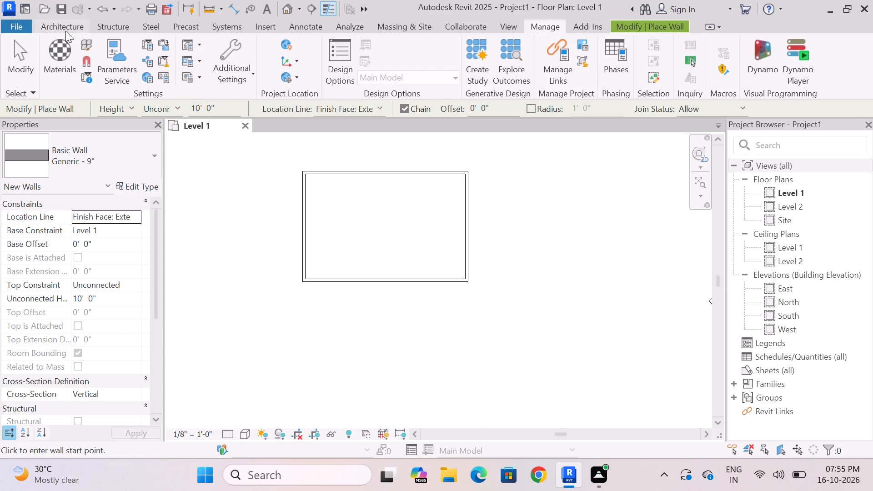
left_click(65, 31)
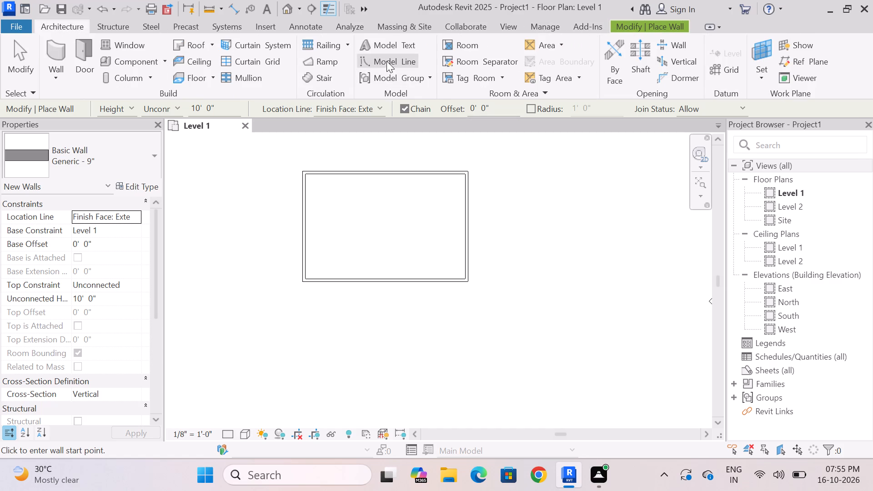
Draw a 3' 3" model line straight down from the building's lower-right outer corner.
left_click(386, 61)
scroll(461, 301, "up", 9)
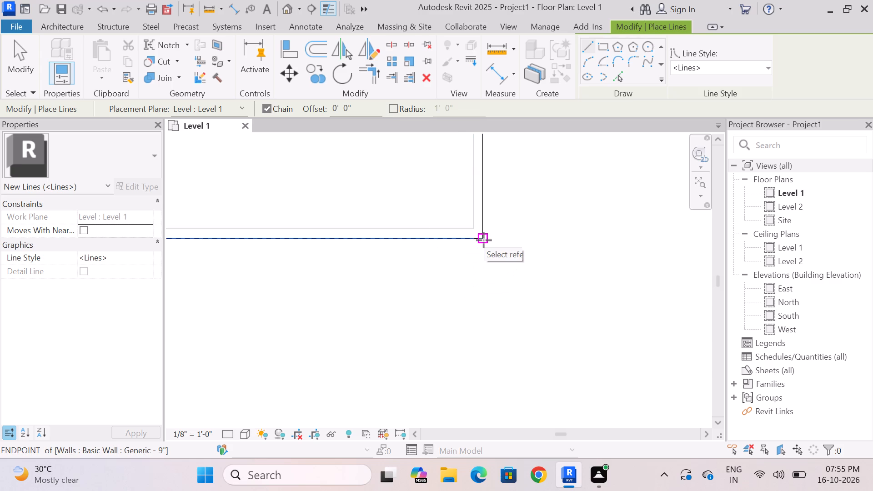
left_click(484, 240)
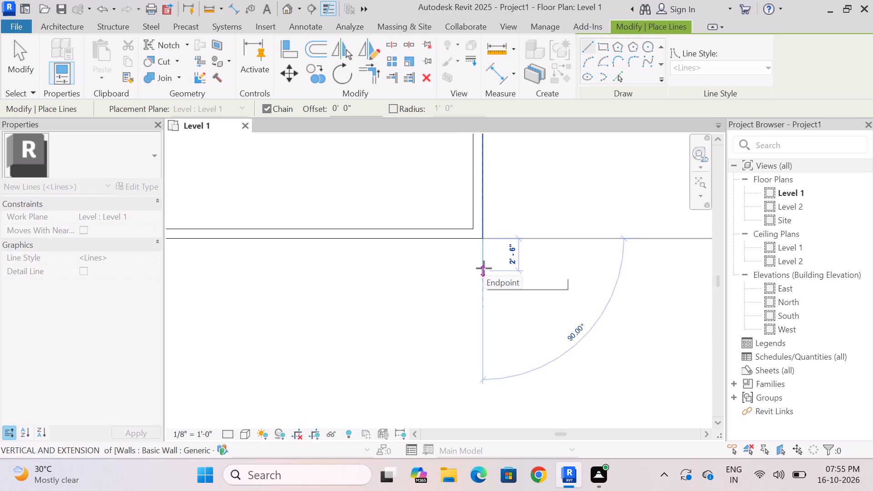
key("3")
key("apostrophe")
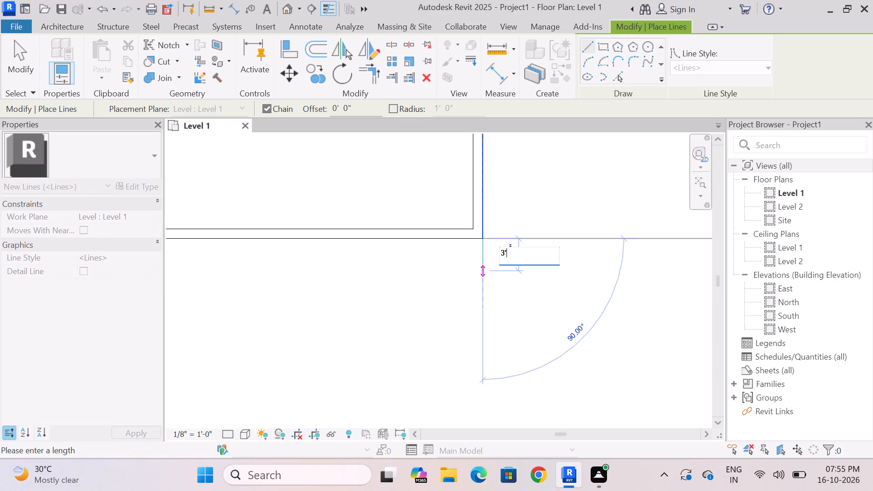
key("3")
key("Return")
Continue the model line 45' horizontally to the left, ending in line with the left wall's outer face.
scroll(486, 304, "down", 4)
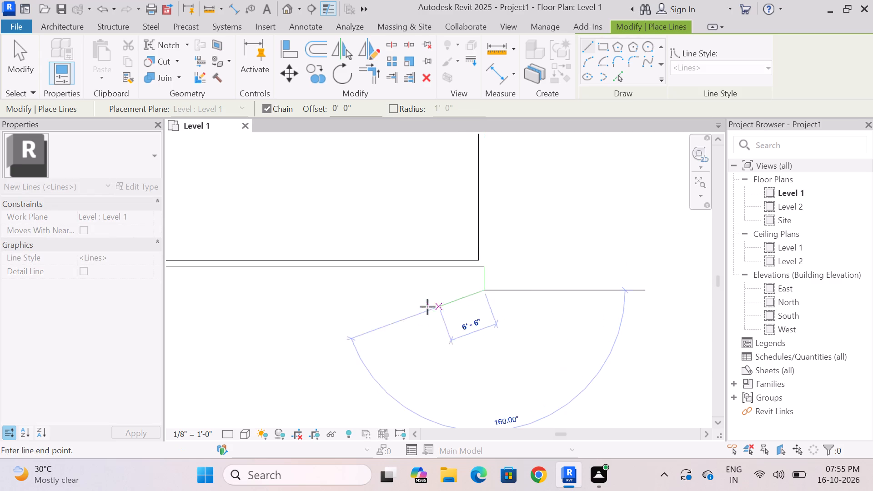
scroll(422, 308, "down", 8)
scroll(326, 305, "up", 6)
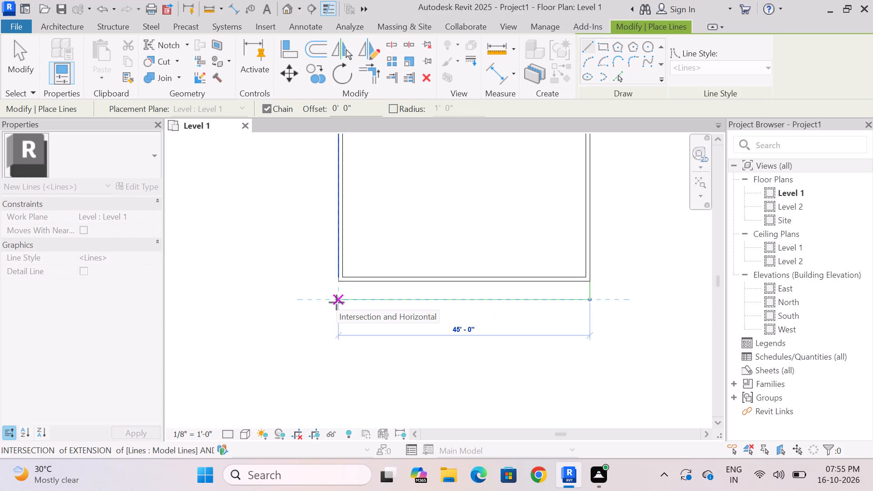
left_click(336, 302)
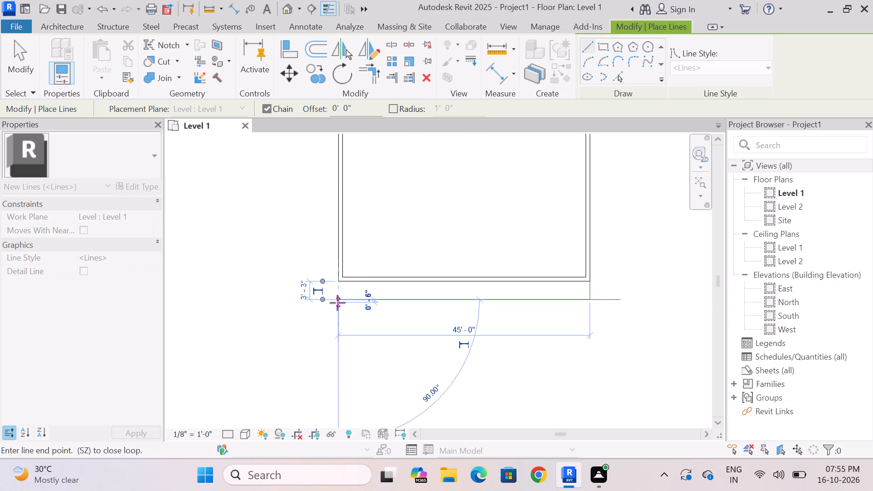
key("Escape")
Draw a 3' 3" model line horizontally outward to the left from the building's upper-left outer corner.
scroll(348, 356, "down", 4)
scroll(339, 206, "up", 8)
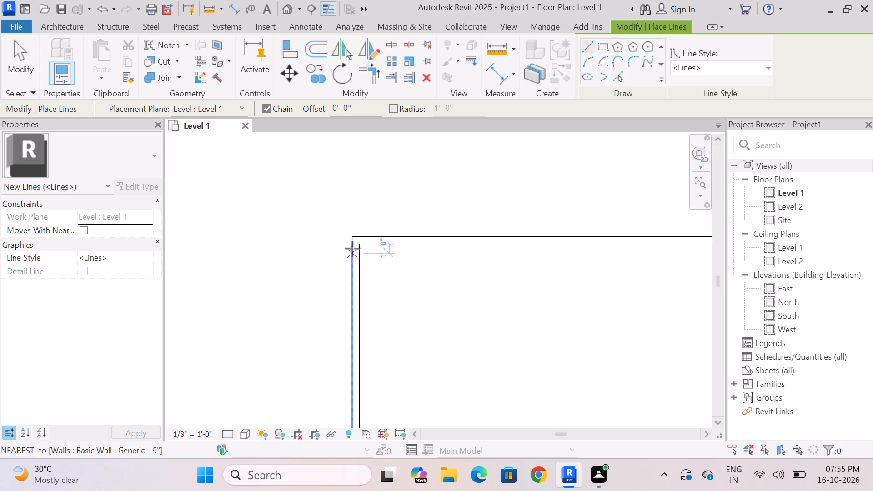
left_click(353, 236)
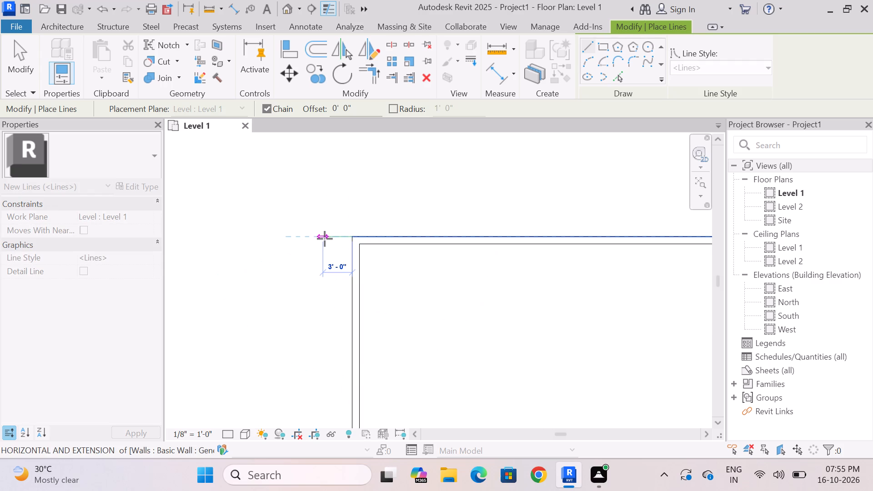
key("3")
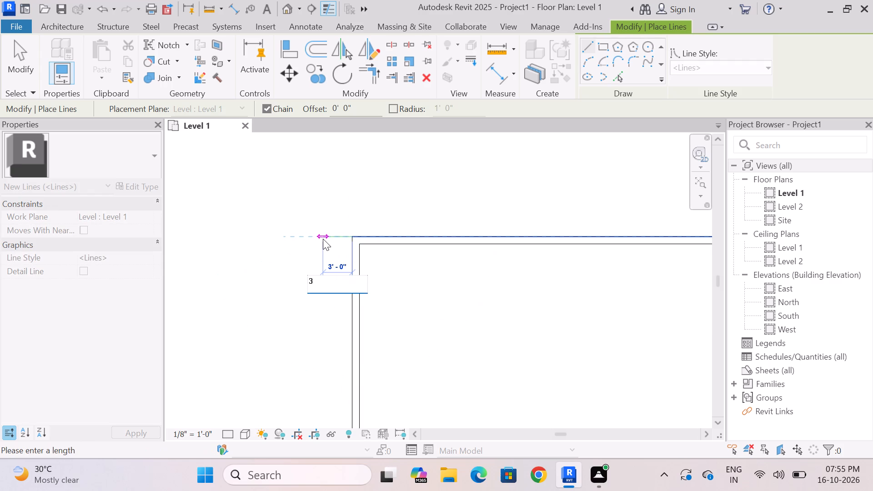
key("apostrophe")
key("3")
key("Return")
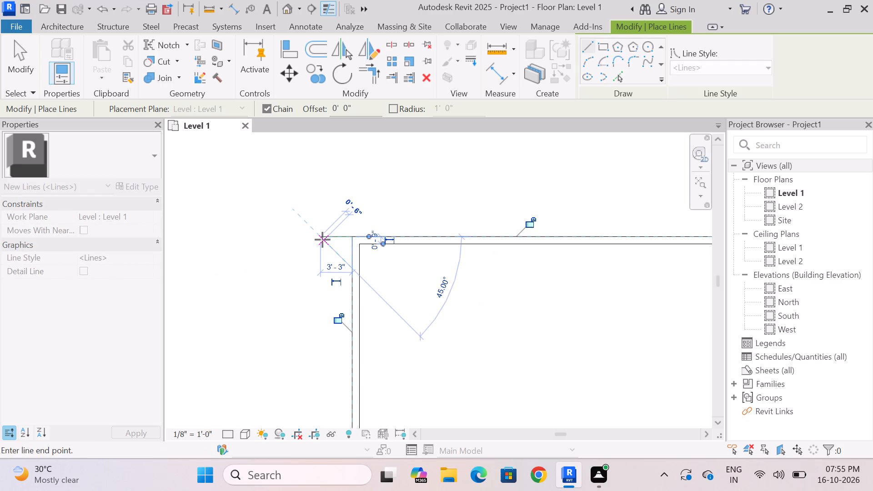
Continue the model line straight down, parallel to the left wall, until level with the lower horizontal model line.
scroll(322, 240, "down", 11)
scroll(326, 313, "up", 8)
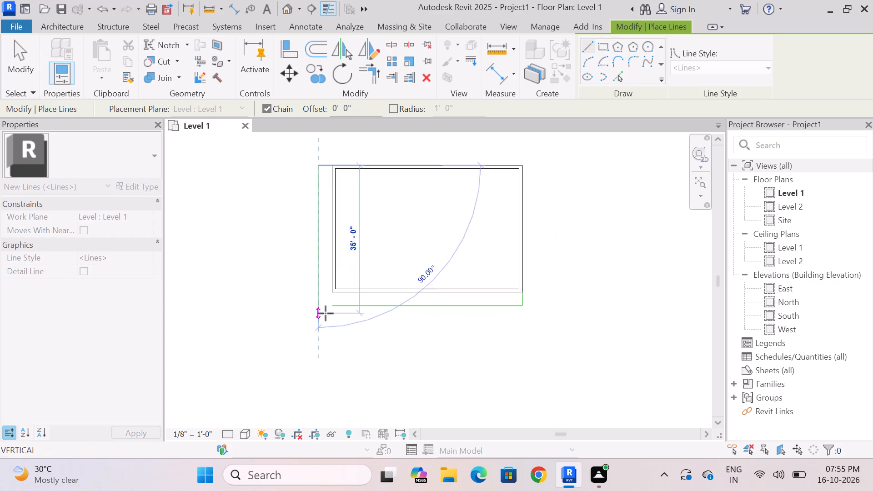
scroll(318, 326, "up", 3)
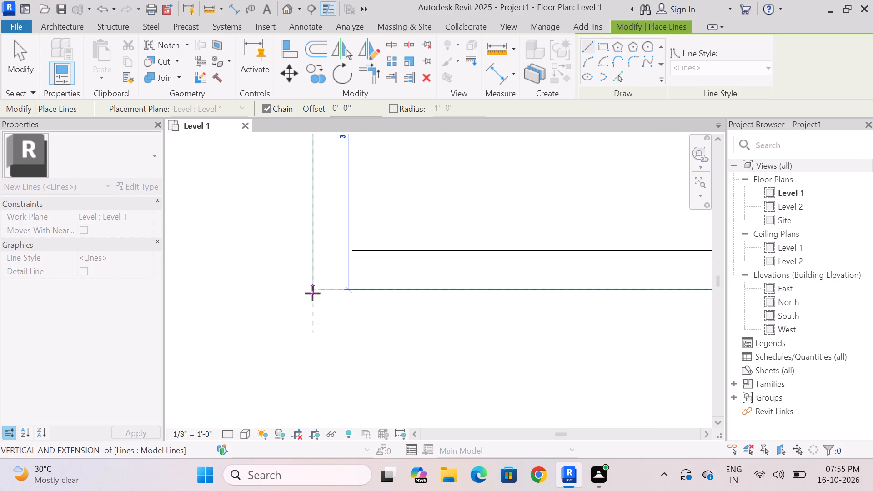
left_click(312, 289)
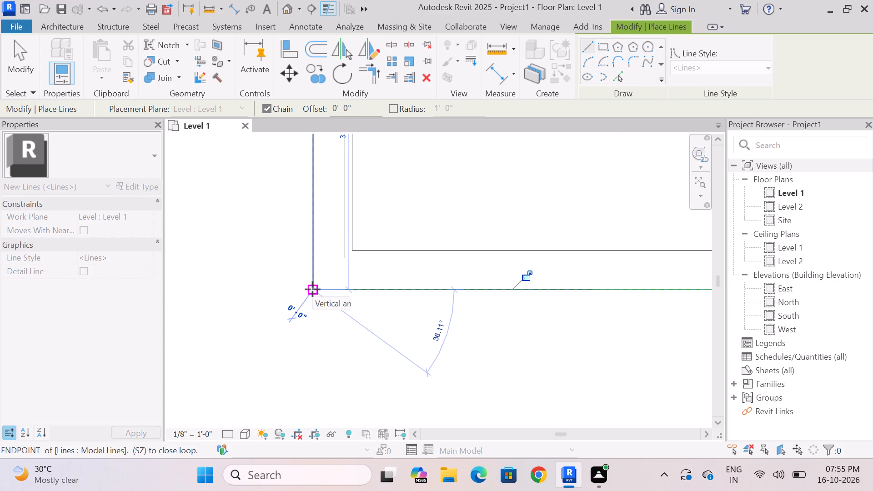
key("Escape")
Join the lower horizontal and left vertical model lines into a corner with Trim/Extend to Corner.
left_click(366, 70)
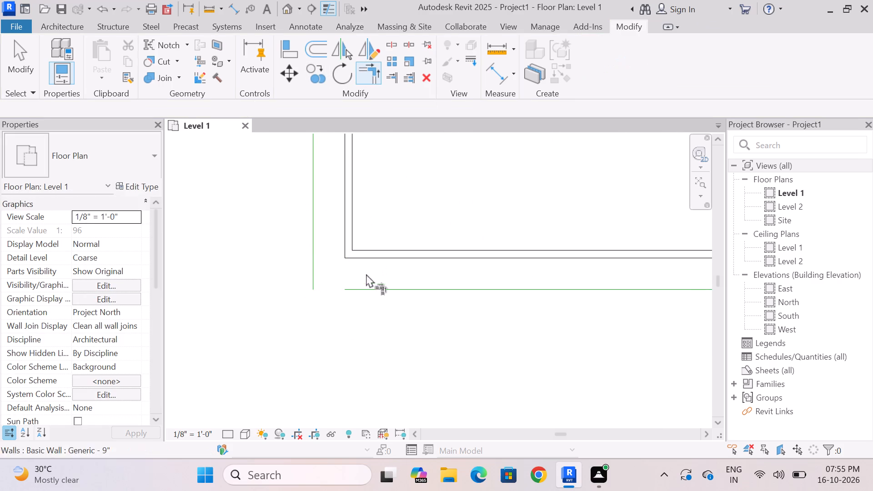
left_click(364, 288)
left_click(311, 260)
key("Escape")
scroll(295, 323, "down", 4)
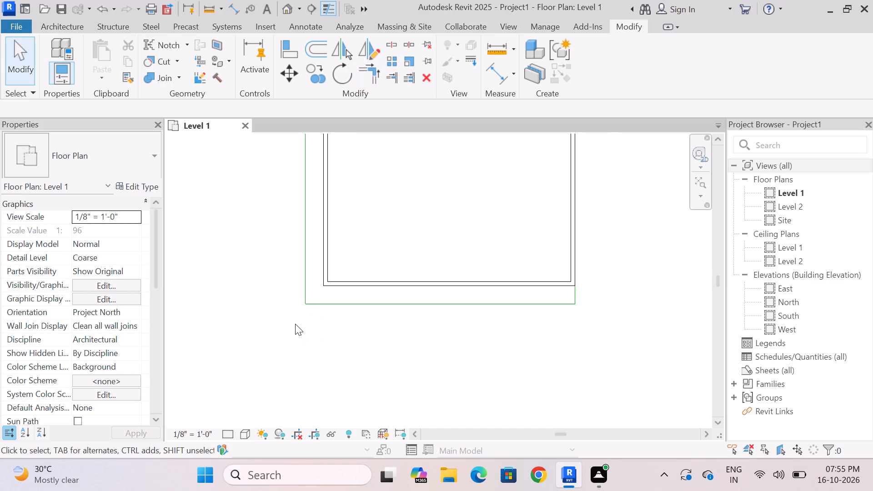
scroll(295, 324, "down", 5)
key("Escape")
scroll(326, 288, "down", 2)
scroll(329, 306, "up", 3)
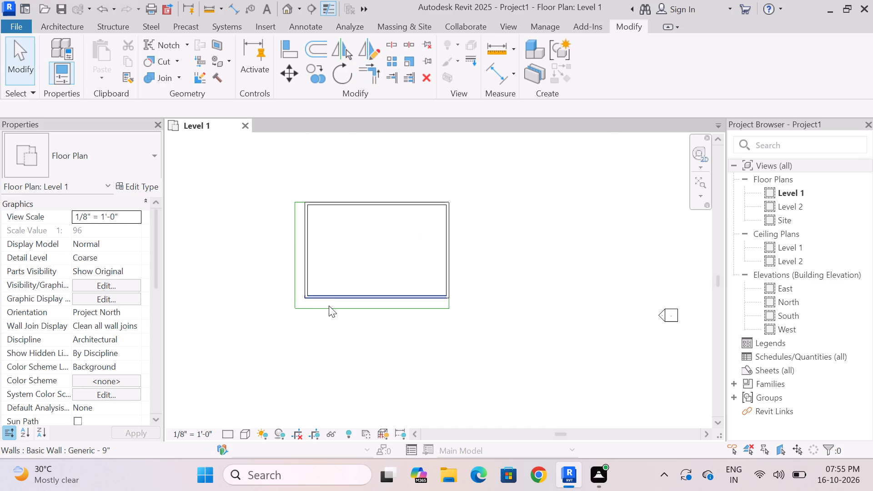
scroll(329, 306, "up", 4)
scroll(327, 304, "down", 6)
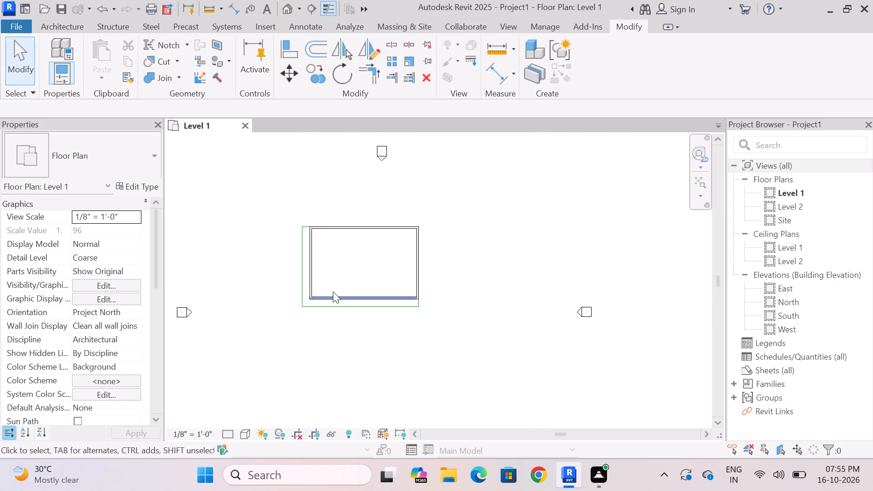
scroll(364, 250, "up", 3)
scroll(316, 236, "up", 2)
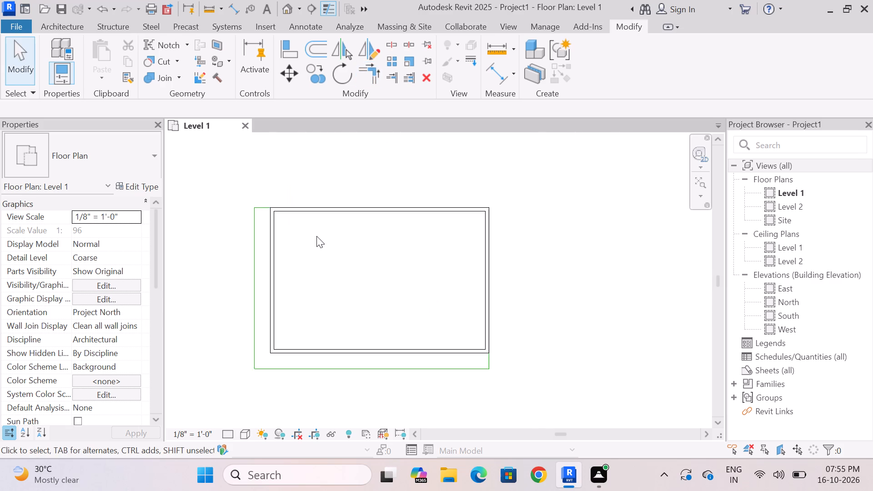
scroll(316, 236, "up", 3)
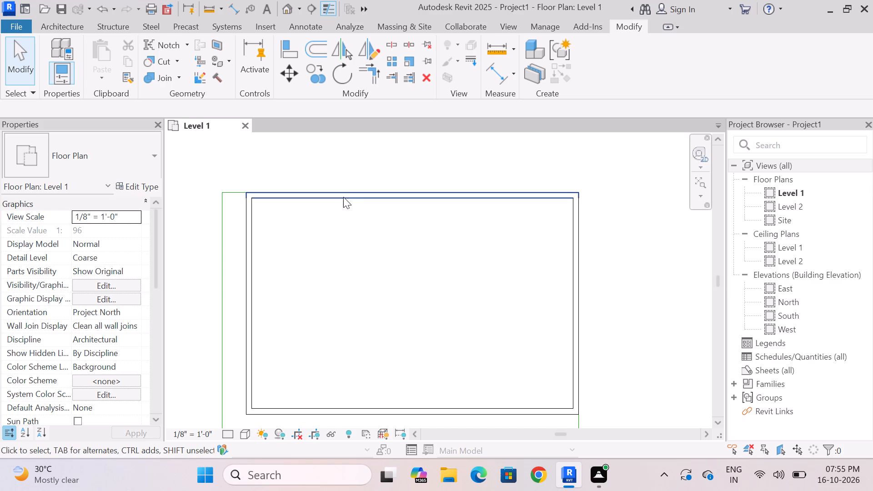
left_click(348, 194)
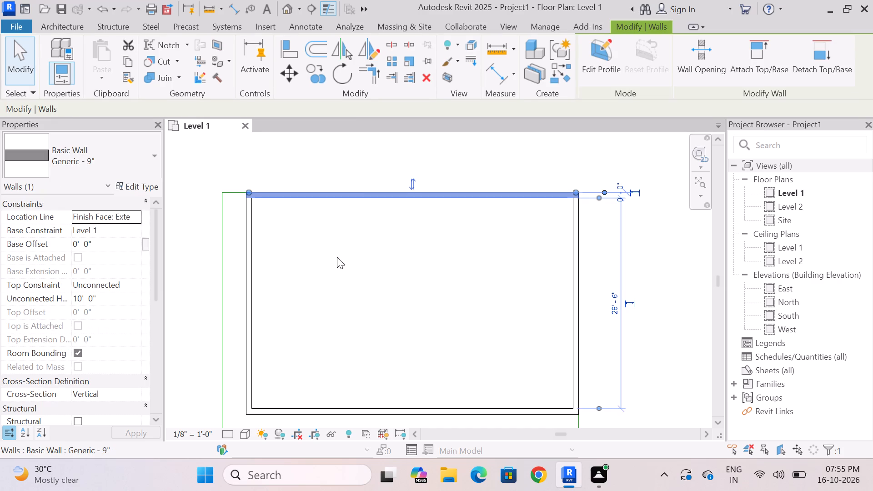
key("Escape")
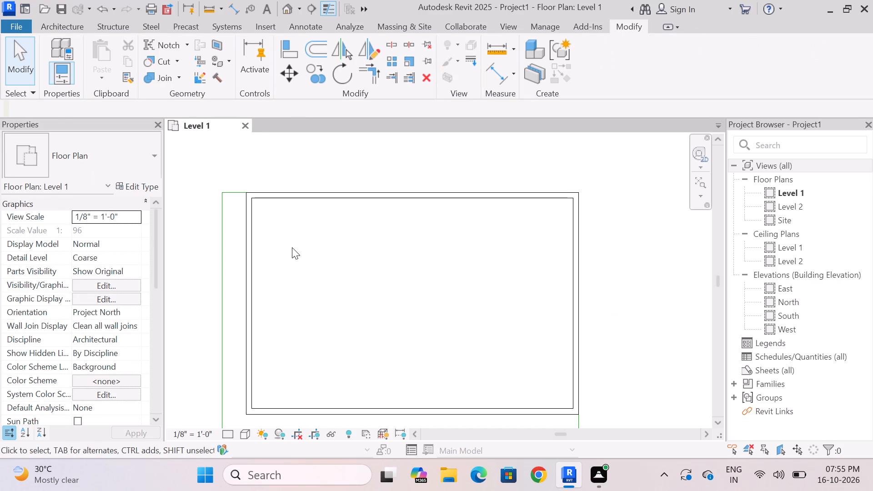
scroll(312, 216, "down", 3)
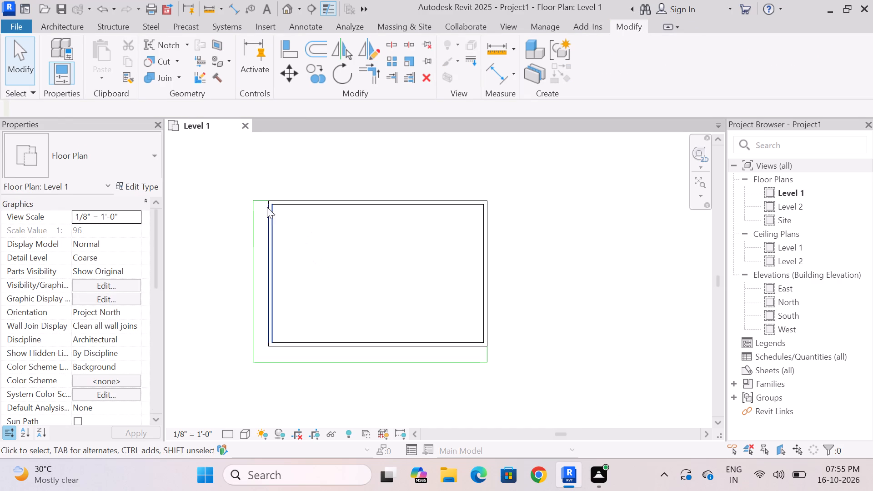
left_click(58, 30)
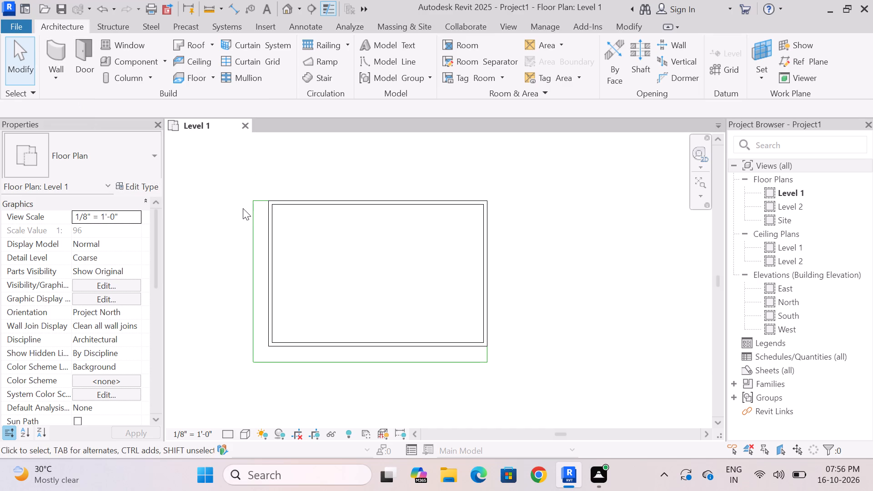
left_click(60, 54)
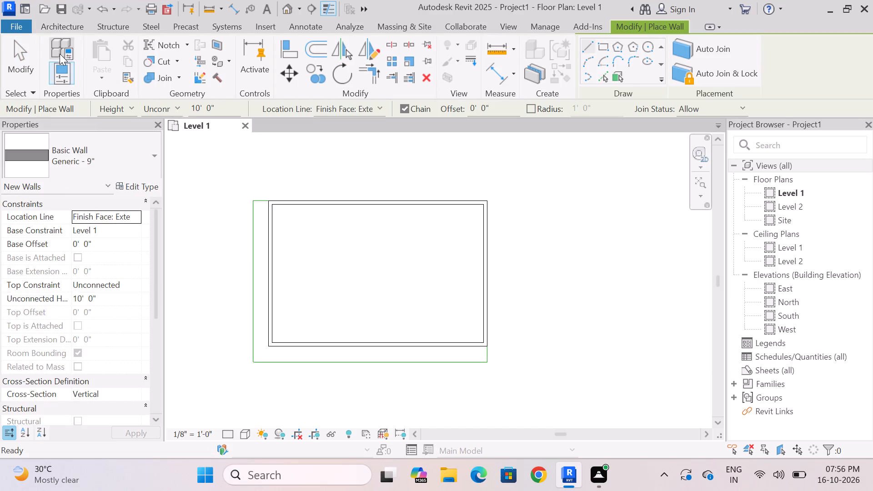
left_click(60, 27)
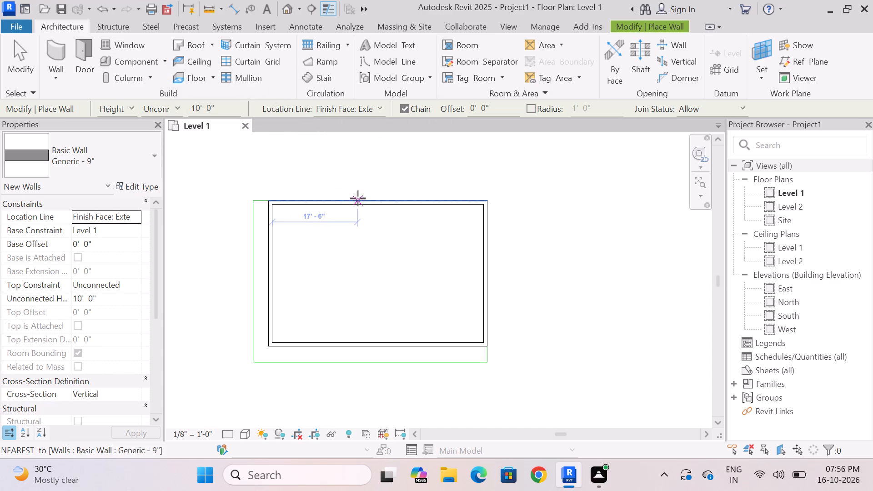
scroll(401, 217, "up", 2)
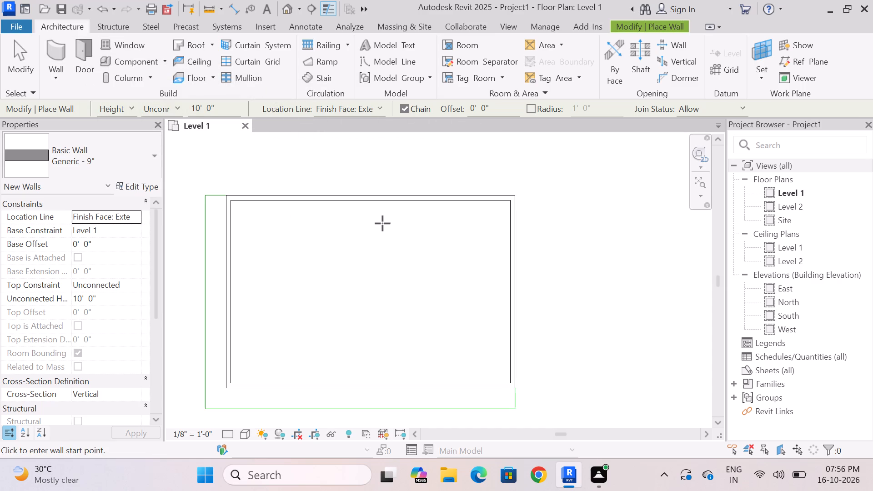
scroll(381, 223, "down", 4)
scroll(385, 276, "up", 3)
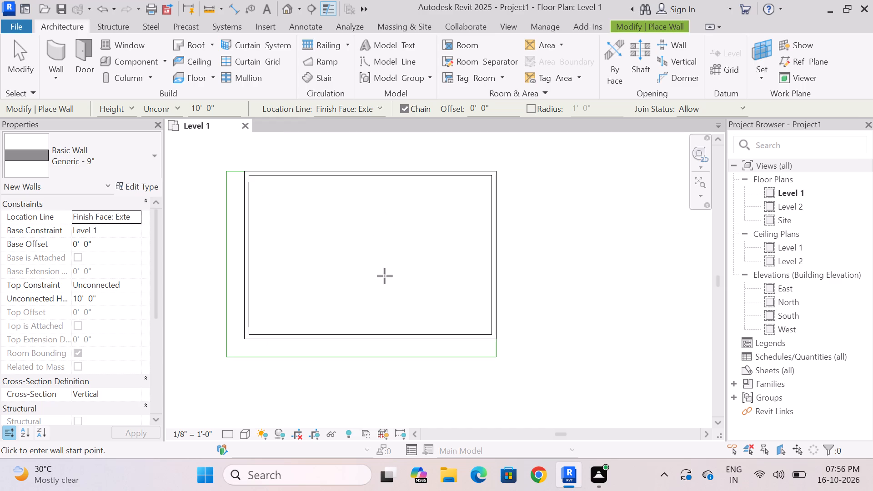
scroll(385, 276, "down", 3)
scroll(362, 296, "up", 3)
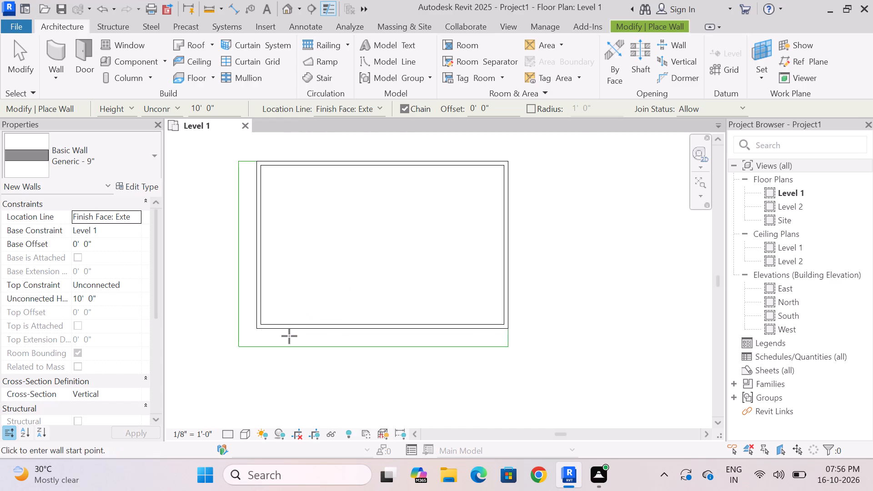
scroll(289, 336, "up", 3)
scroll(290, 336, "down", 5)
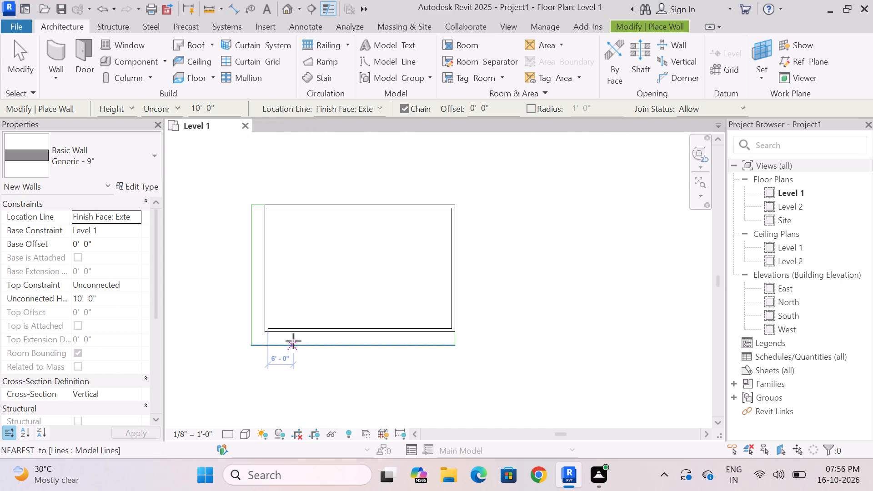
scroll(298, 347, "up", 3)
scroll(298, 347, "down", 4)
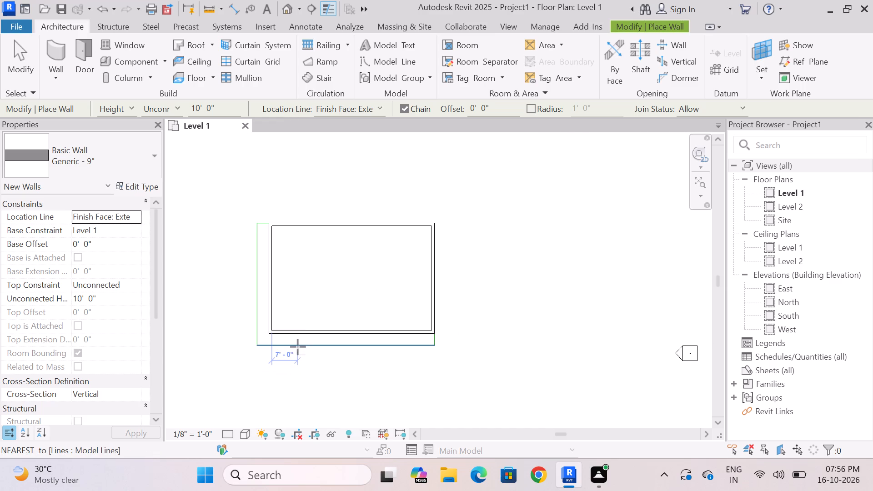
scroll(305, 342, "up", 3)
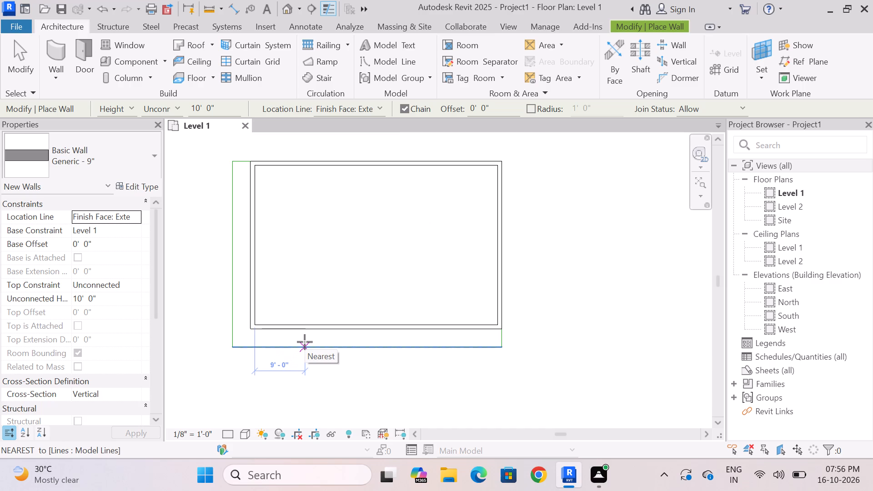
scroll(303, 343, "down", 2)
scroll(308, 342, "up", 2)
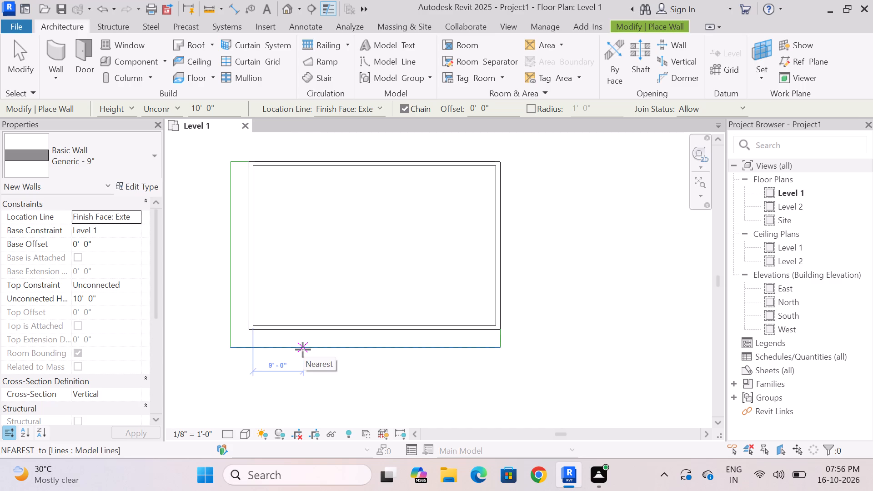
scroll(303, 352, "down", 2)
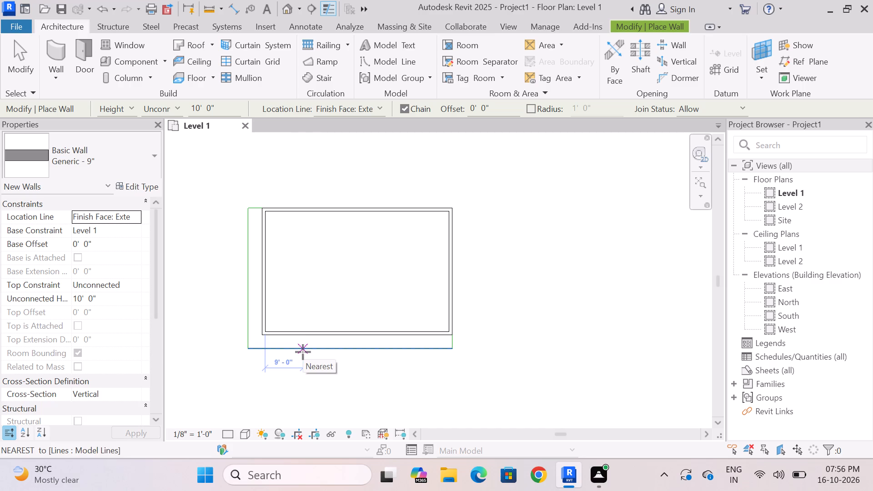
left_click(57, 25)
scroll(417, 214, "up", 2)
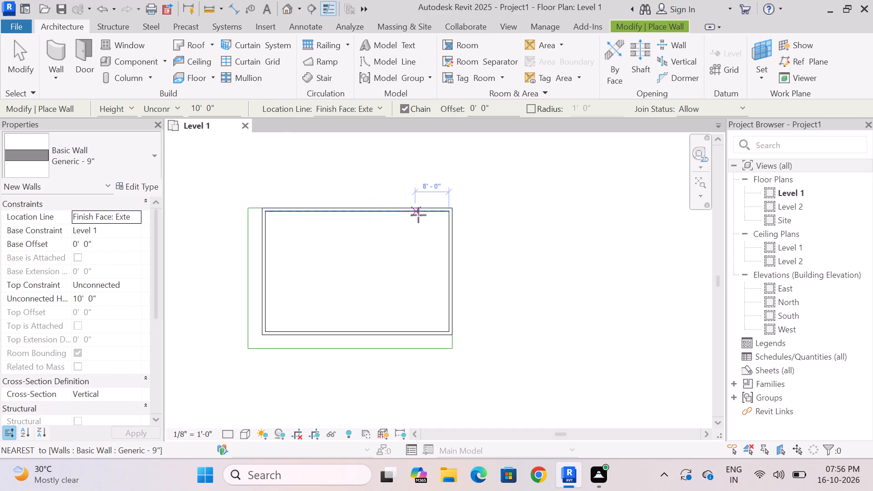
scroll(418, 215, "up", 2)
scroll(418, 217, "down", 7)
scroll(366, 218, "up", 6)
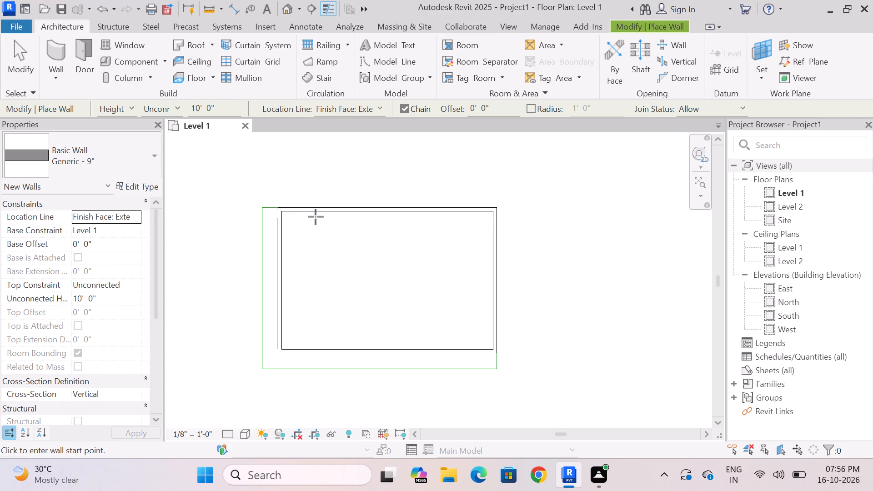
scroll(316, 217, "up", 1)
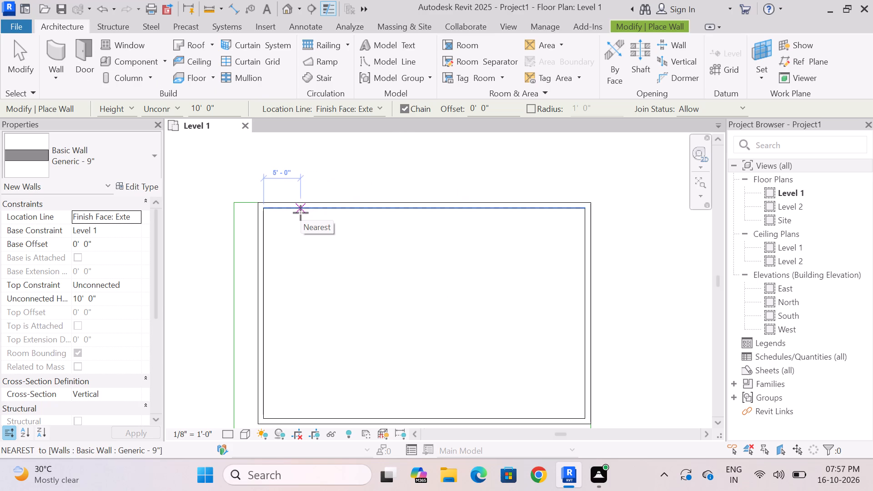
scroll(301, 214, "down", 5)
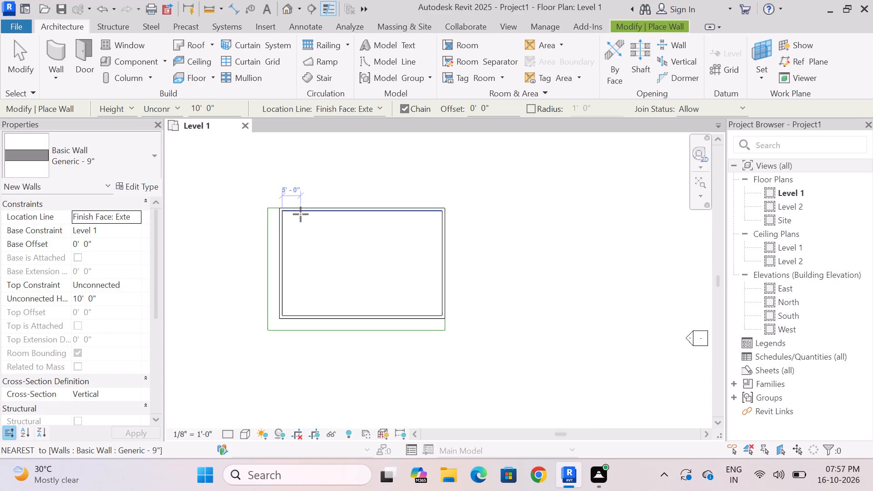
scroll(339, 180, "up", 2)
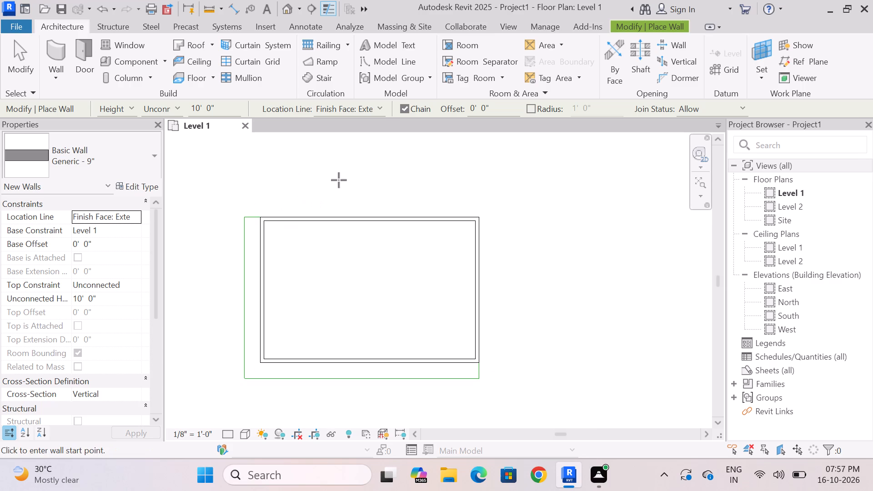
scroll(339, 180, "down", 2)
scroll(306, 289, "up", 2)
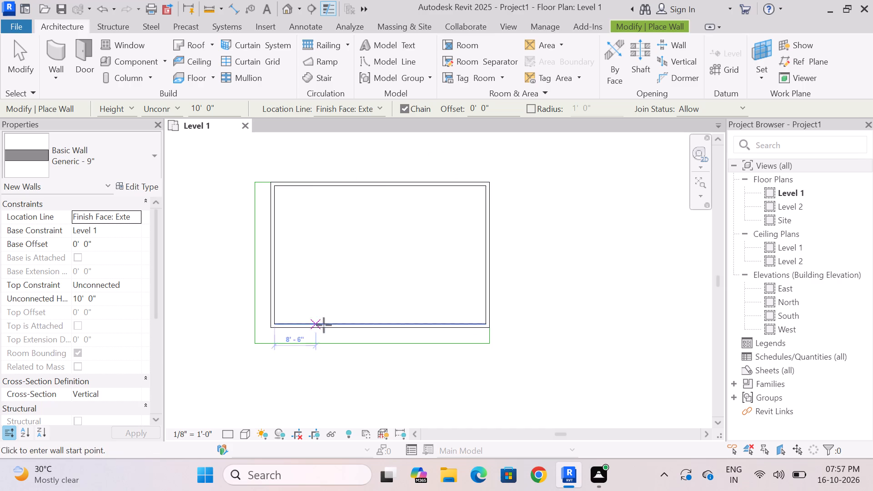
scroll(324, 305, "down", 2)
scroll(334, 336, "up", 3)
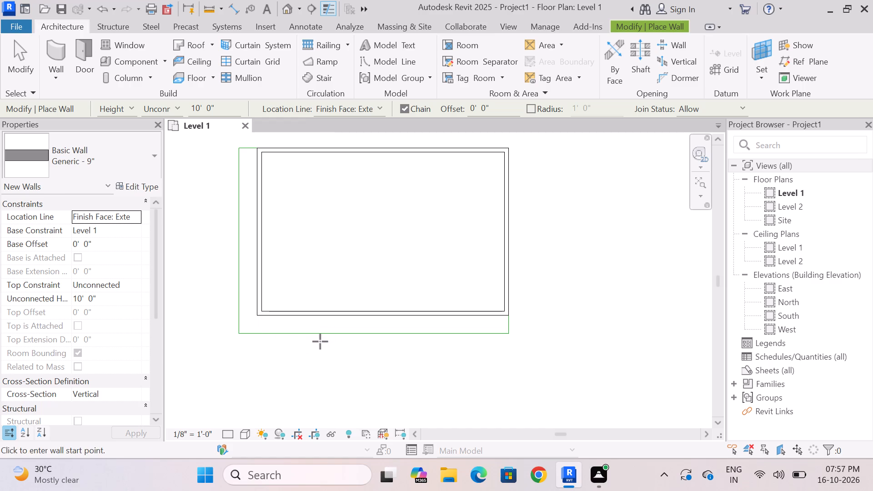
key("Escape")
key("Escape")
Set up wall placement with the Generic - 5" type, location line Finish Face: Exterior and top constraint Unconnected.
left_click(58, 48)
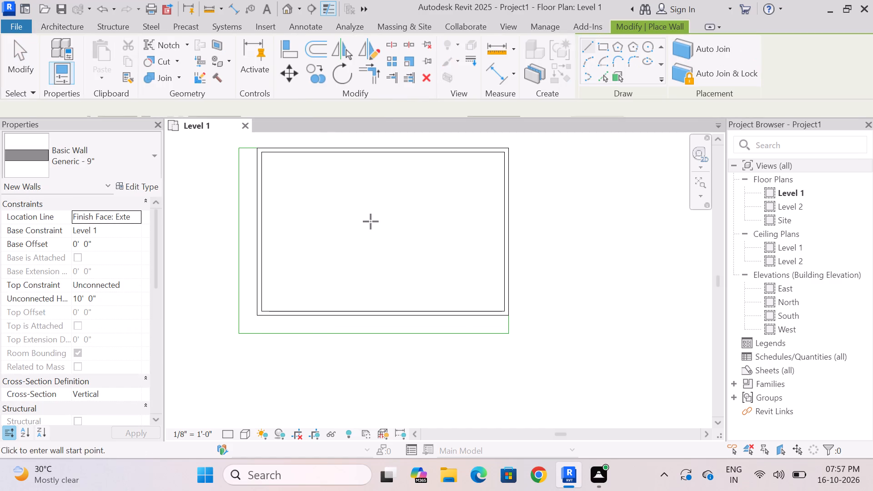
left_click(139, 157)
scroll(123, 301, "up", 4)
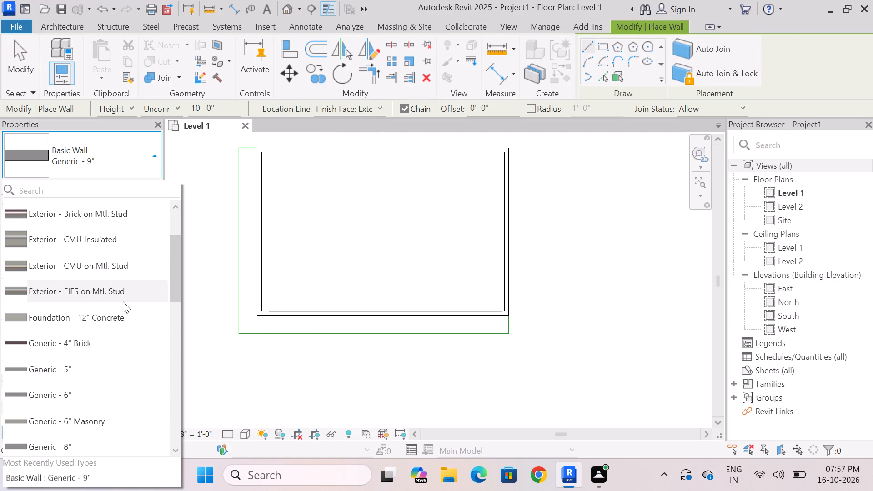
left_click(96, 380)
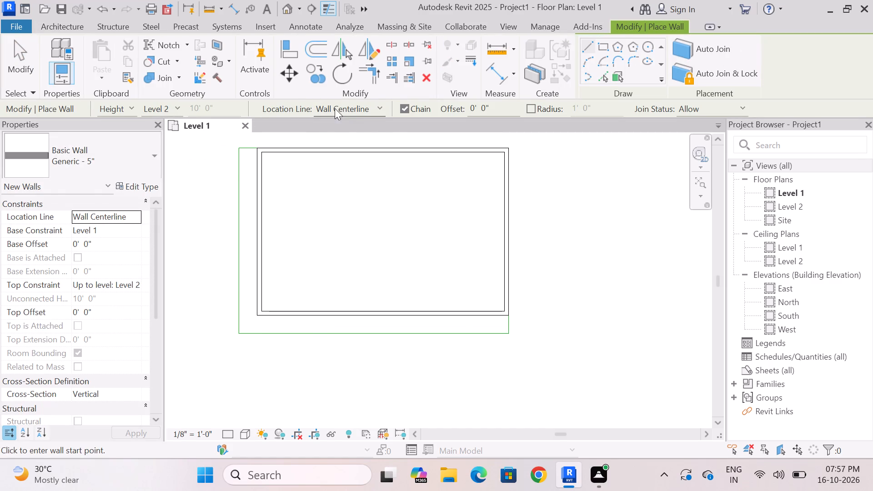
left_click(356, 108)
left_click(350, 142)
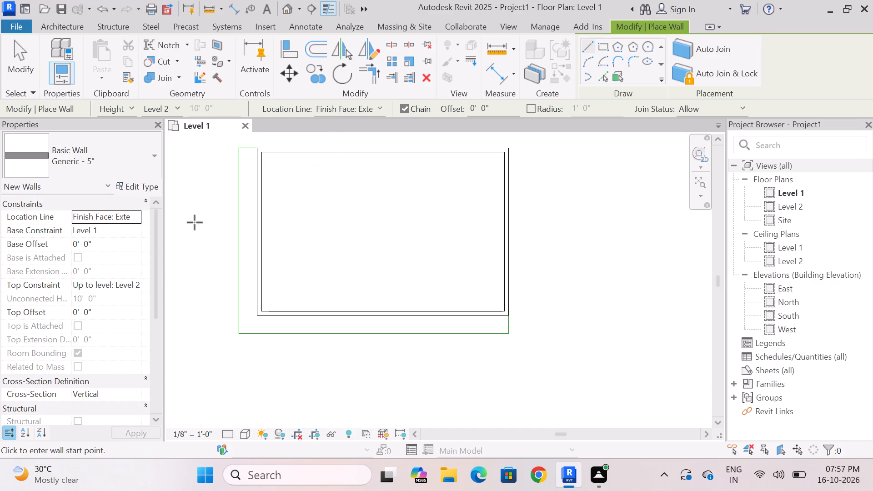
left_click(134, 282)
left_click(136, 285)
left_click(136, 285)
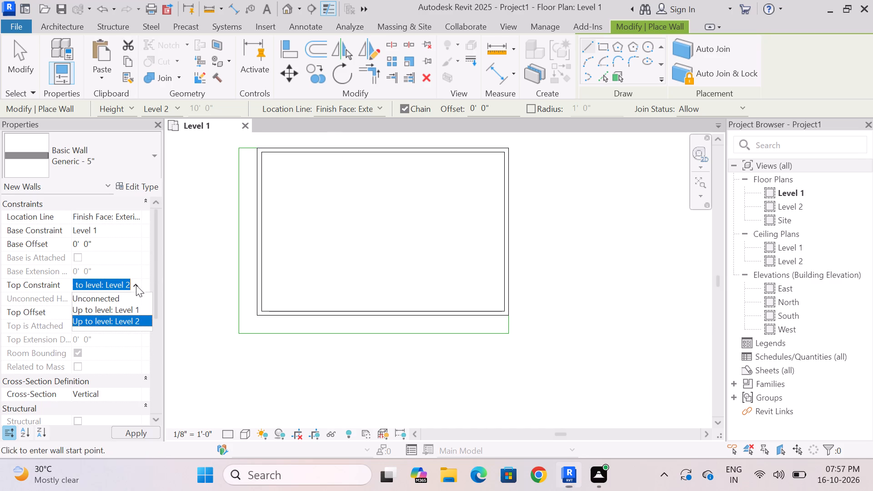
left_click(123, 297)
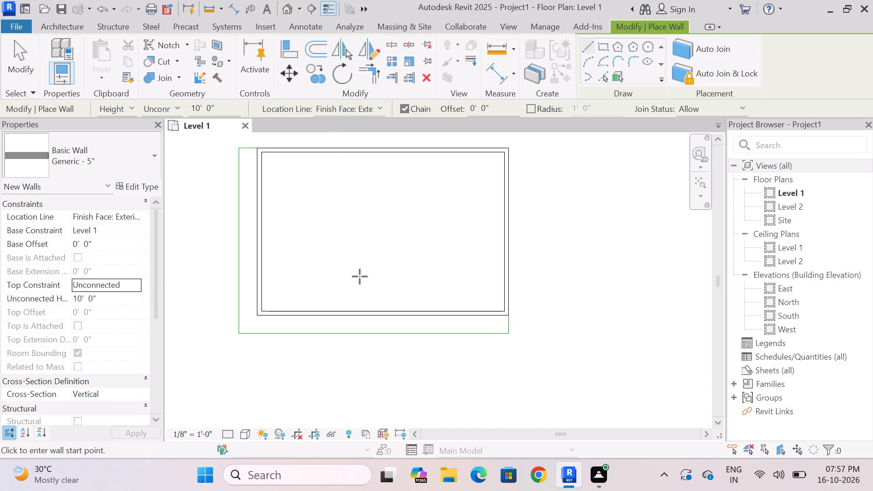
Begin placing a Generic - 5" interior wall from the lower exterior wall's inner face.
scroll(353, 292, "down", 2)
scroll(349, 292, "up", 3)
scroll(393, 320, "down", 1)
scroll(316, 314, "up", 3)
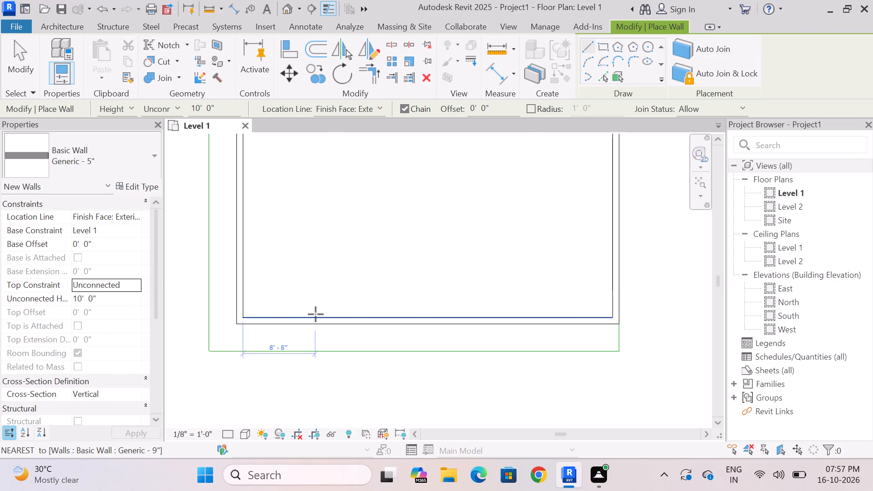
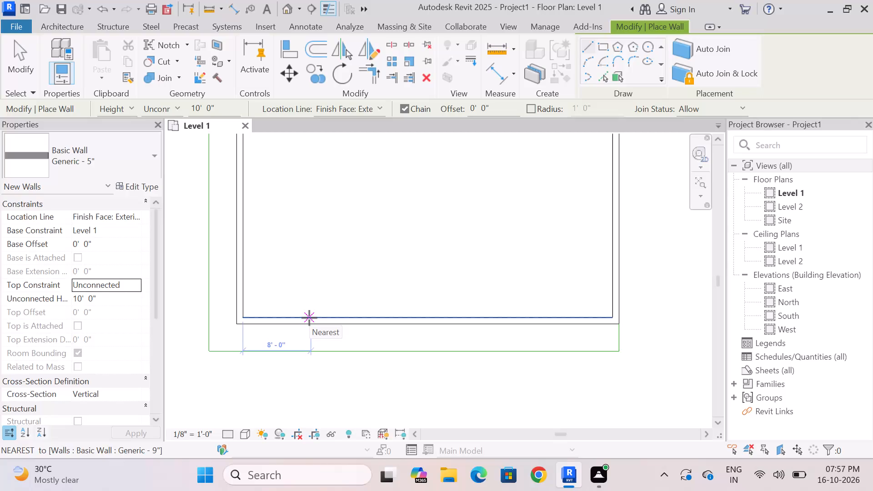
Draw a chained interior wall from the lower wall, 12' from the left wall's inner face, 15' up and across to the left exterior wall.
left_click(346, 314)
scroll(346, 315, "down", 4)
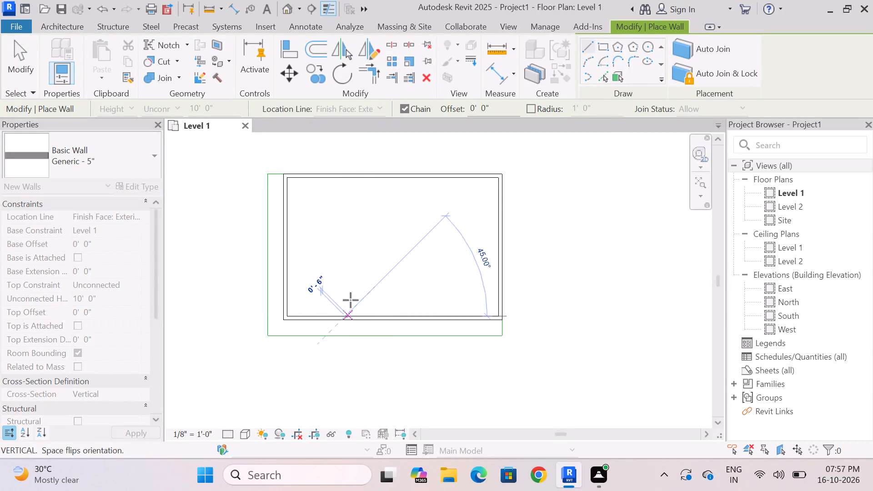
scroll(345, 271, "up", 6)
scroll(347, 304, "down", 2)
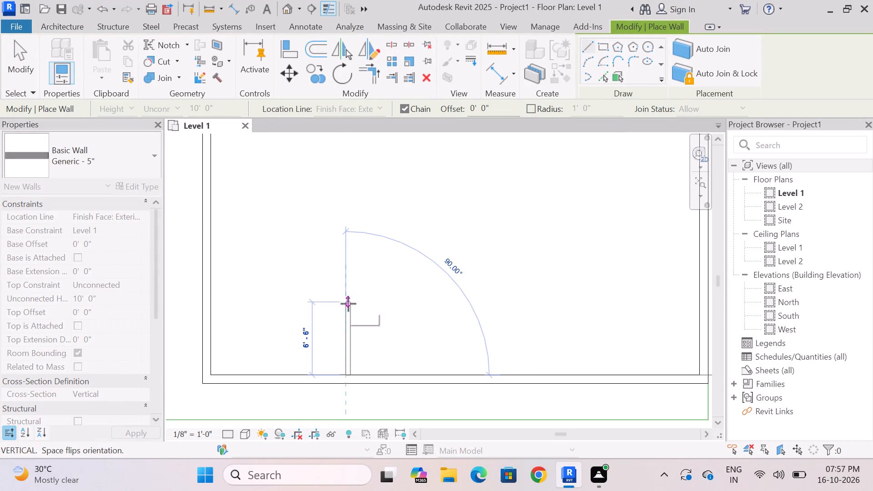
scroll(348, 304, "down", 3)
scroll(350, 264, "up", 1)
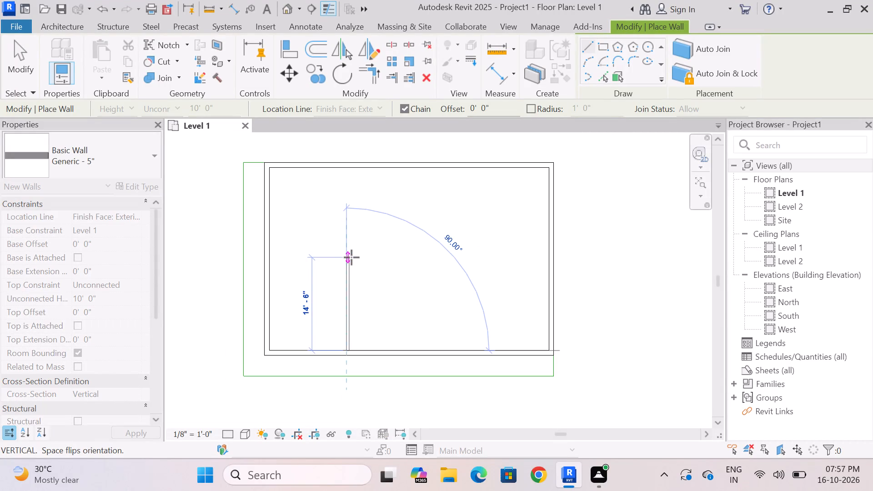
left_click(352, 255)
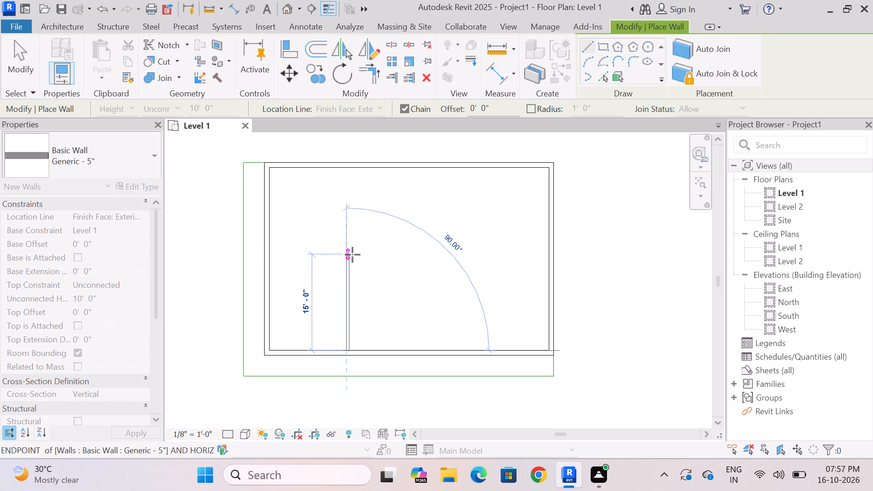
scroll(291, 255, "up", 7)
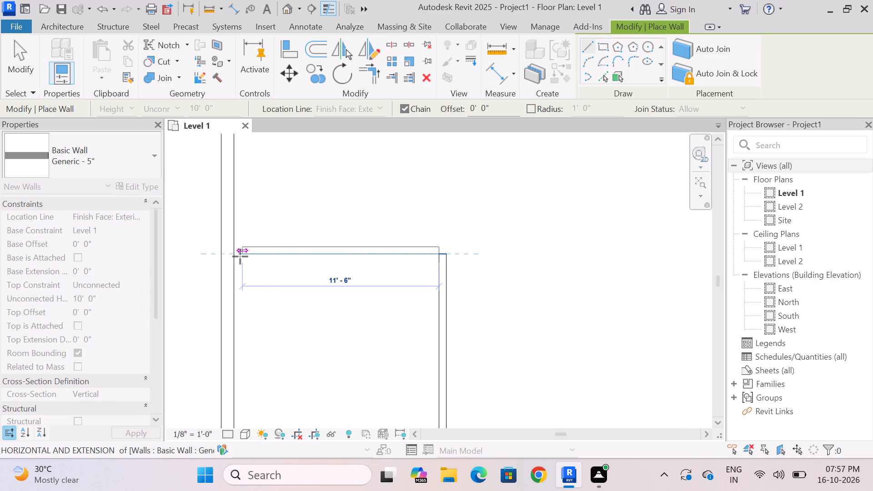
left_click(237, 256)
key("Escape")
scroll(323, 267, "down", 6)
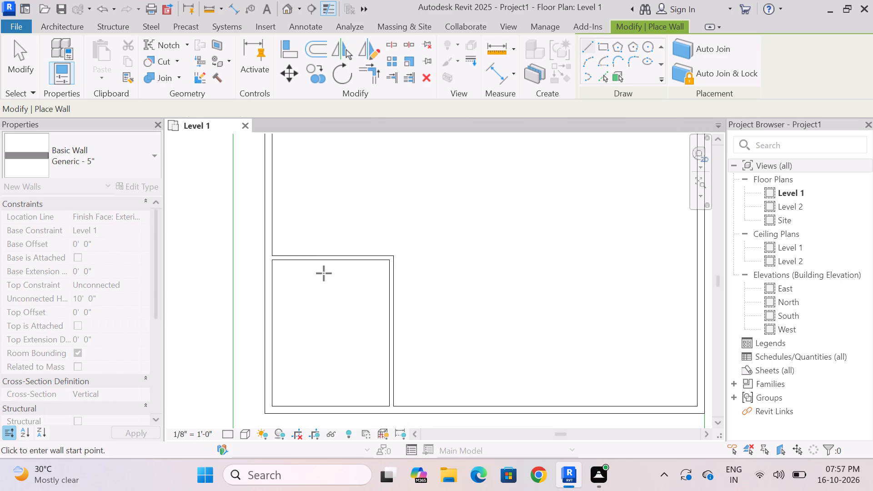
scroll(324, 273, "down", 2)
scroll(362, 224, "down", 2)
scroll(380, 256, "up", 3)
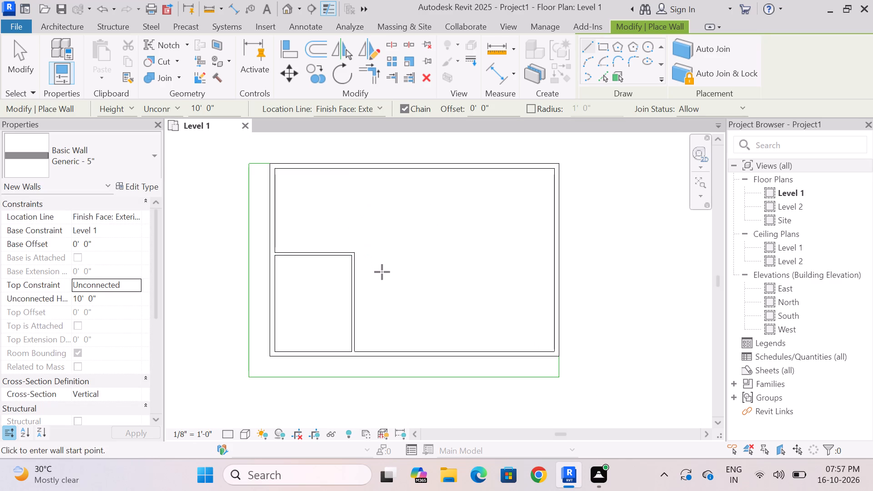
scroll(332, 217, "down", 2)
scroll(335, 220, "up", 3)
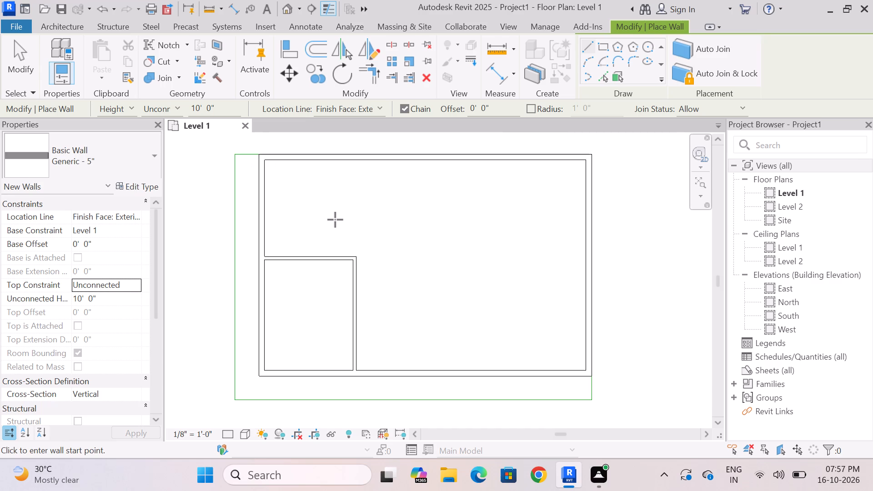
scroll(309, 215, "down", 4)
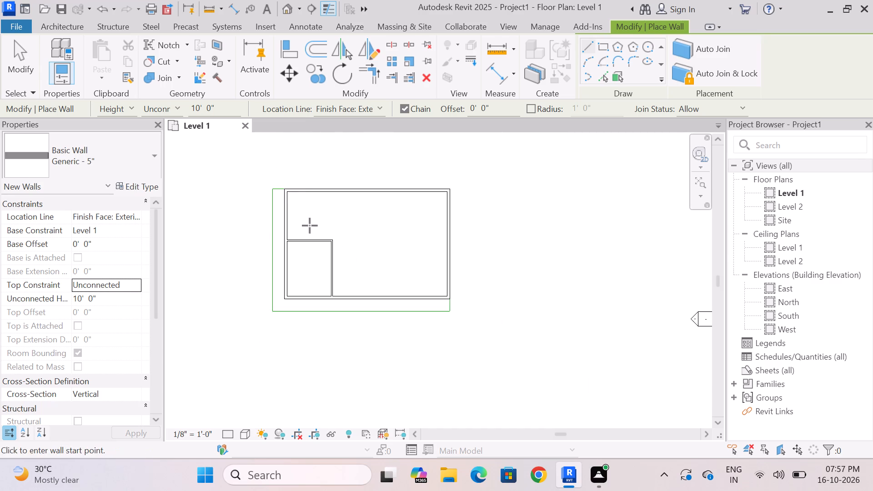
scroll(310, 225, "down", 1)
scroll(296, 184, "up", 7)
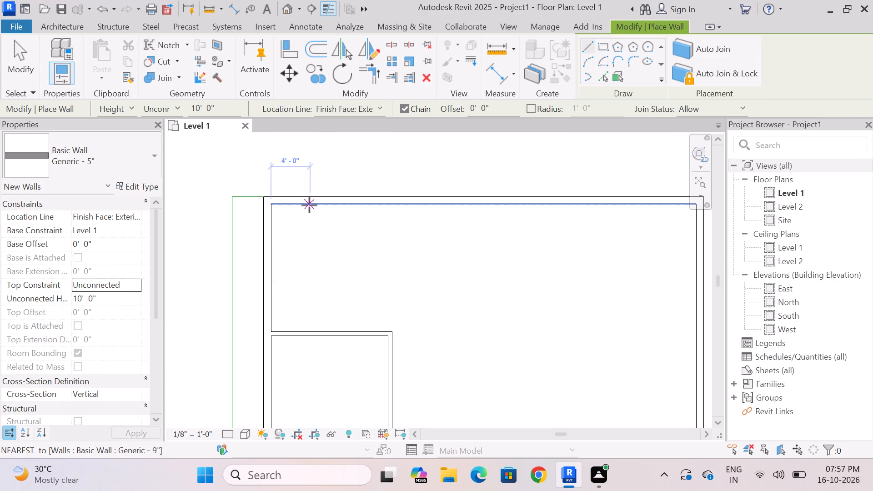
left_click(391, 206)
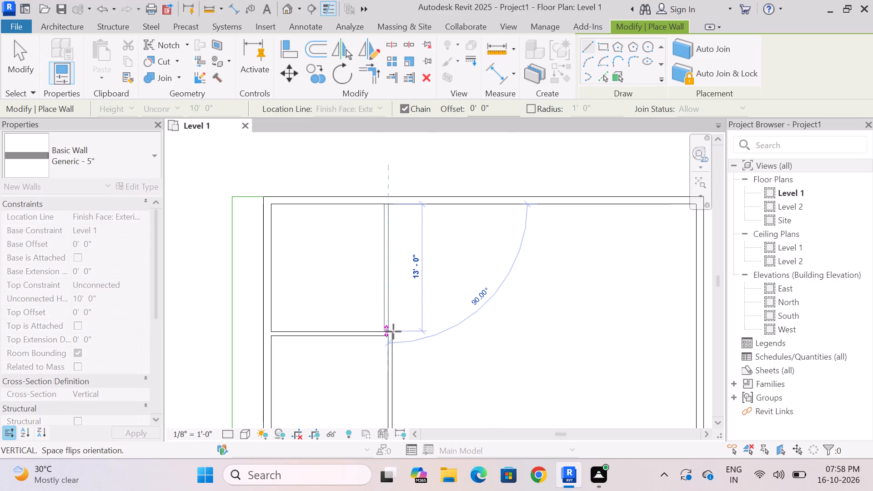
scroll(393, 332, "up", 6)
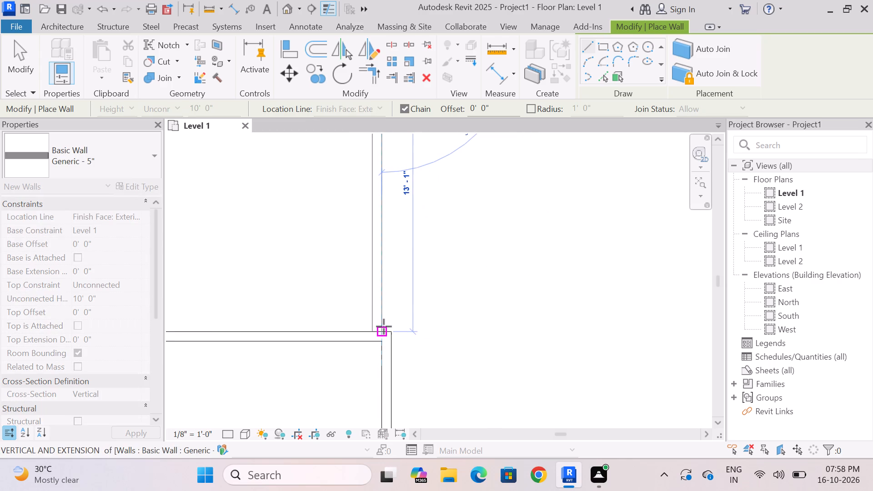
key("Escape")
Draw an interior wall from the lower-left room's outer corner 13' 1" up to the upper exterior wall, flipped to align with the wall below.
left_click(391, 330)
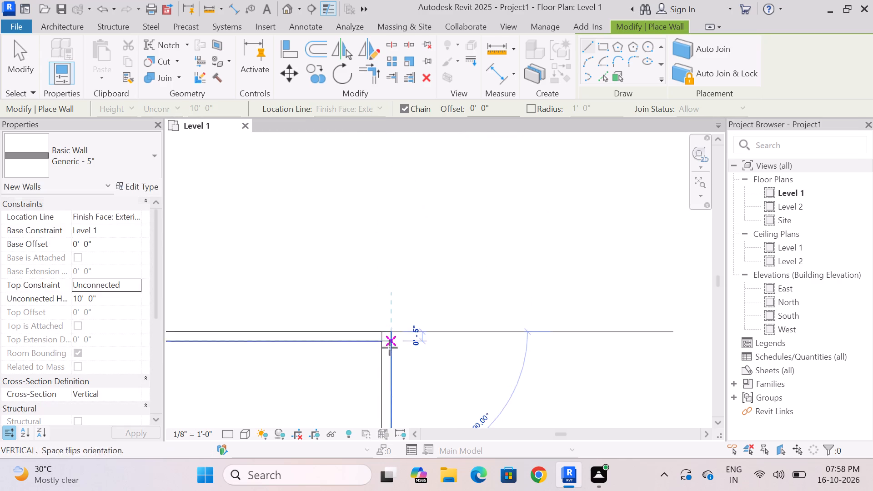
scroll(389, 351, "down", 5)
scroll(385, 239, "up", 3)
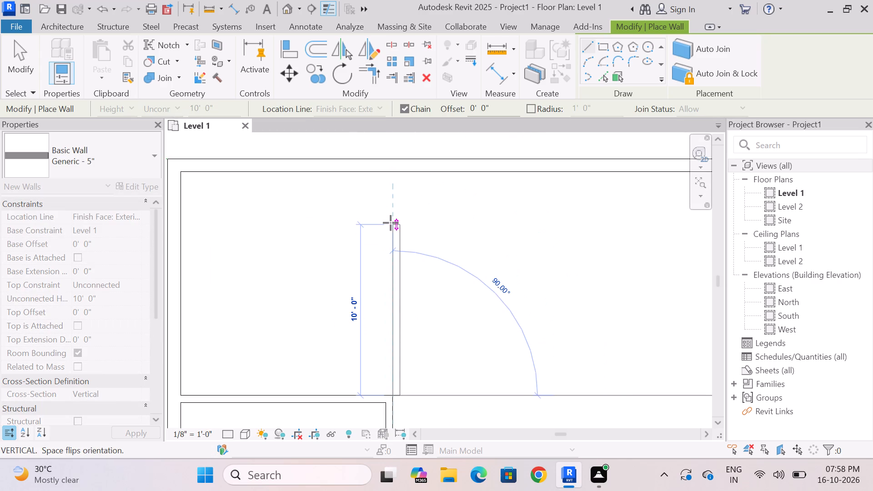
key("space")
scroll(391, 223, "up", 2)
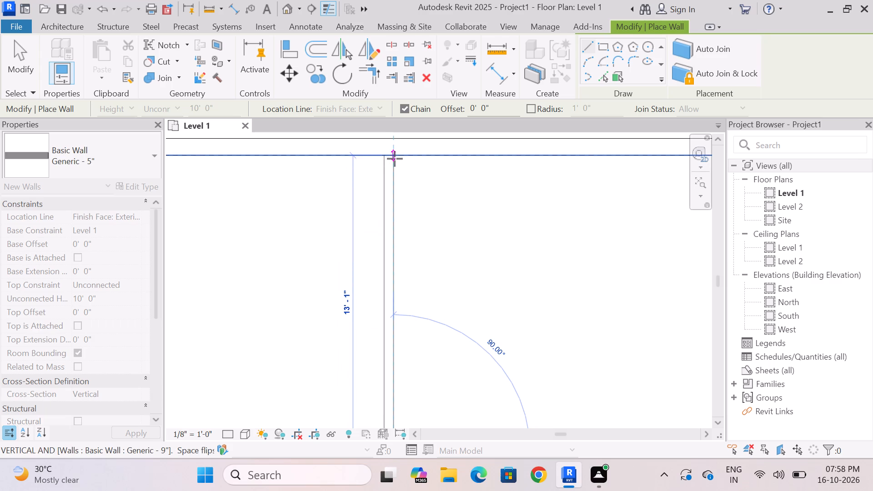
left_click(395, 159)
key("Escape")
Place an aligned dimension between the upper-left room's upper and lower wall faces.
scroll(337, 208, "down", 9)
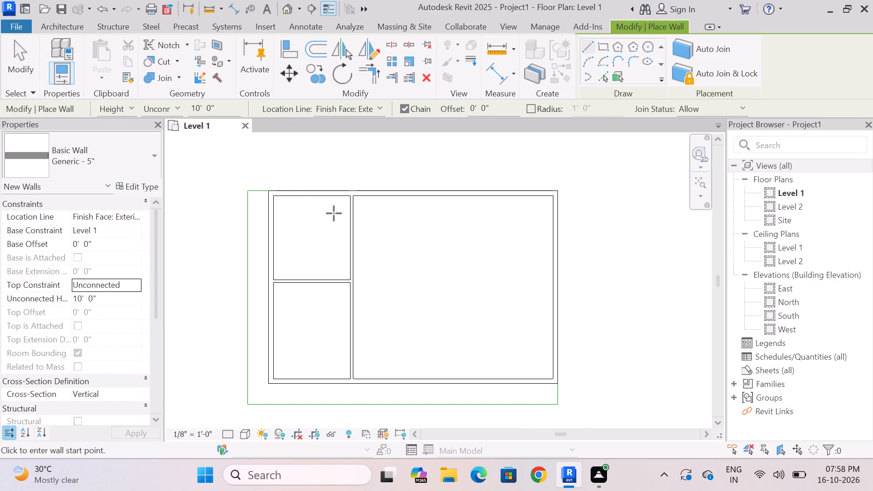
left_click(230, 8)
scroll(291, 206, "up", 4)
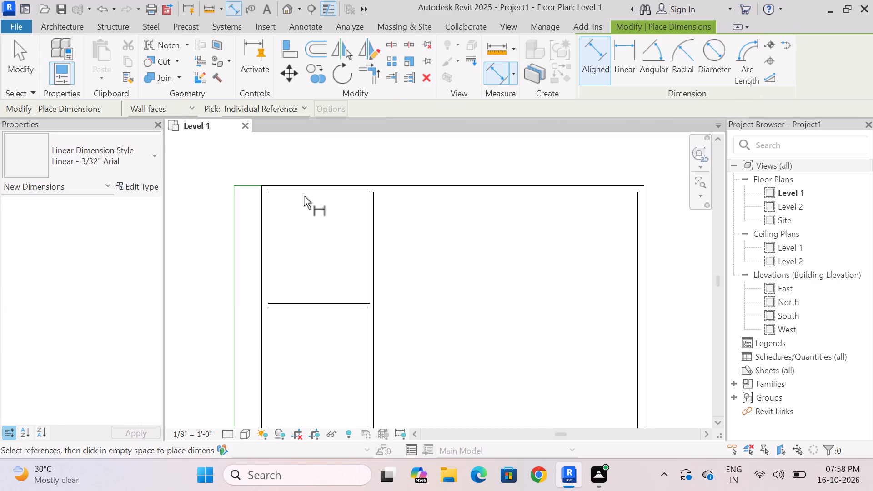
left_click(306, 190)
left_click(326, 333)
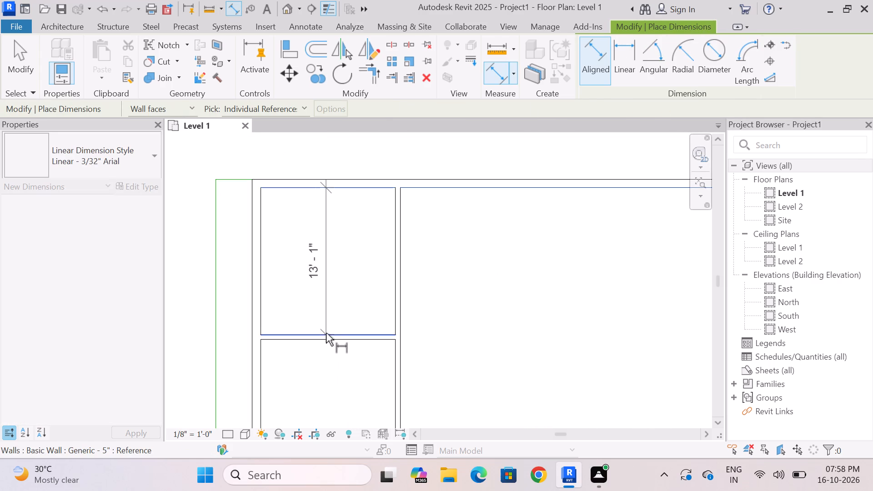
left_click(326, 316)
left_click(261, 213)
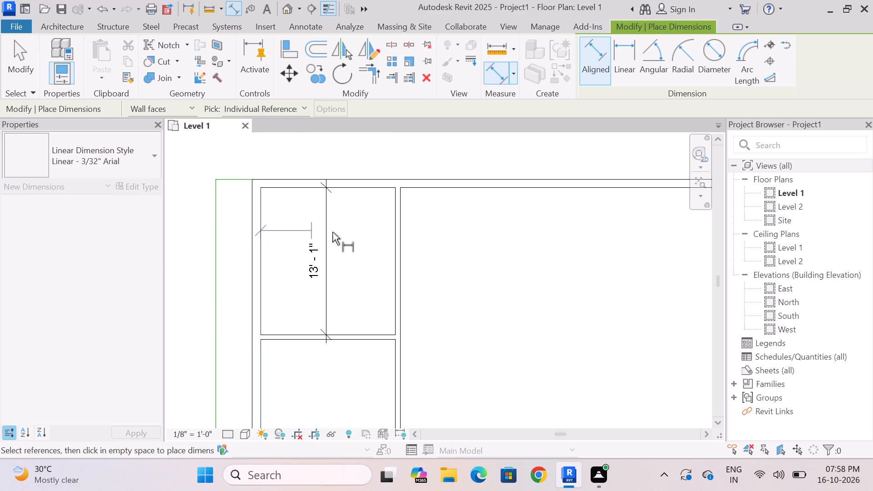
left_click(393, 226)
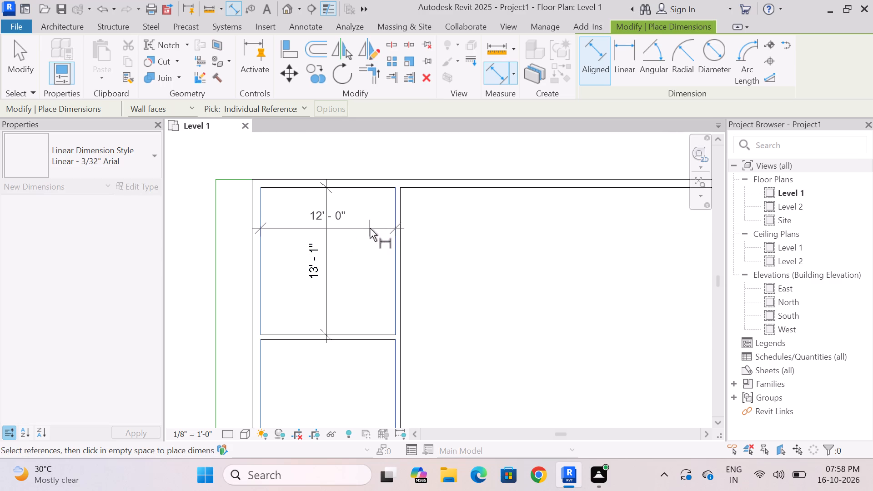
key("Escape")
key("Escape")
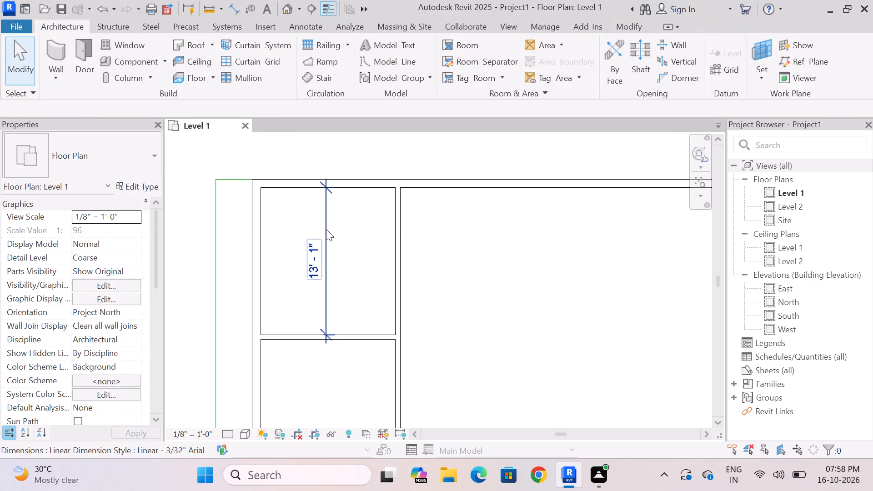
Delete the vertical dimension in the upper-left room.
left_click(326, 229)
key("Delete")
Place an aligned dimension across the upper-left room's width, between its left and right inner wall faces.
scroll(298, 220, "down", 7)
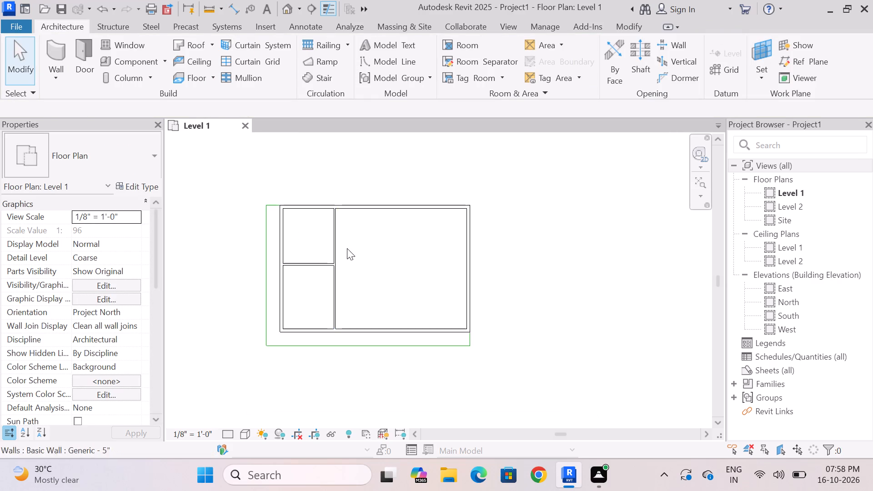
scroll(347, 249, "up", 3)
scroll(298, 224, "down", 2)
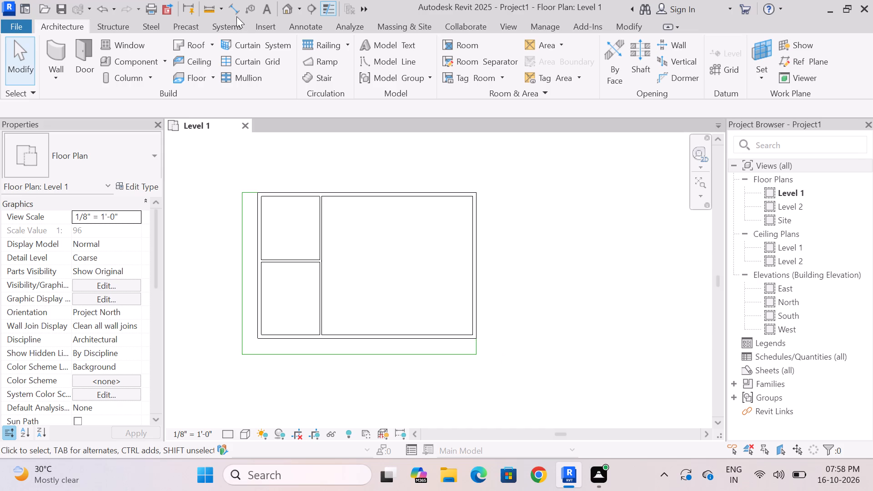
left_click(236, 12)
scroll(267, 219, "up", 4)
left_click(260, 216)
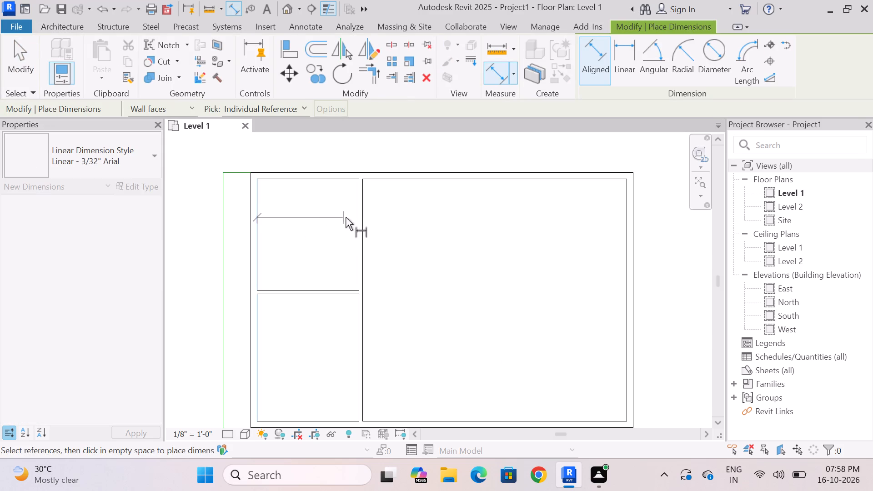
left_click(357, 219)
left_click(338, 240)
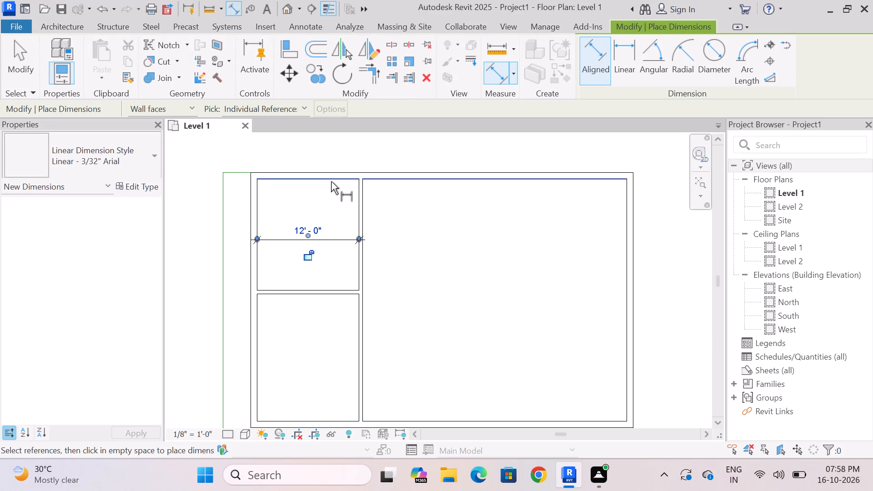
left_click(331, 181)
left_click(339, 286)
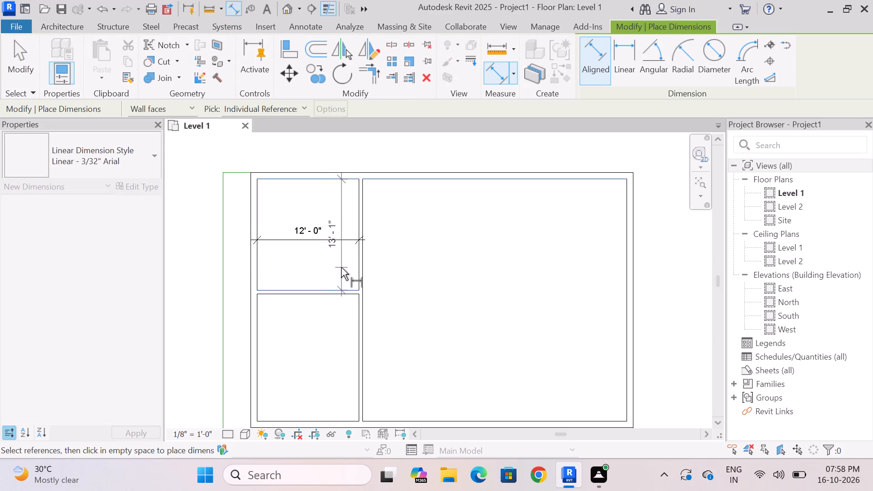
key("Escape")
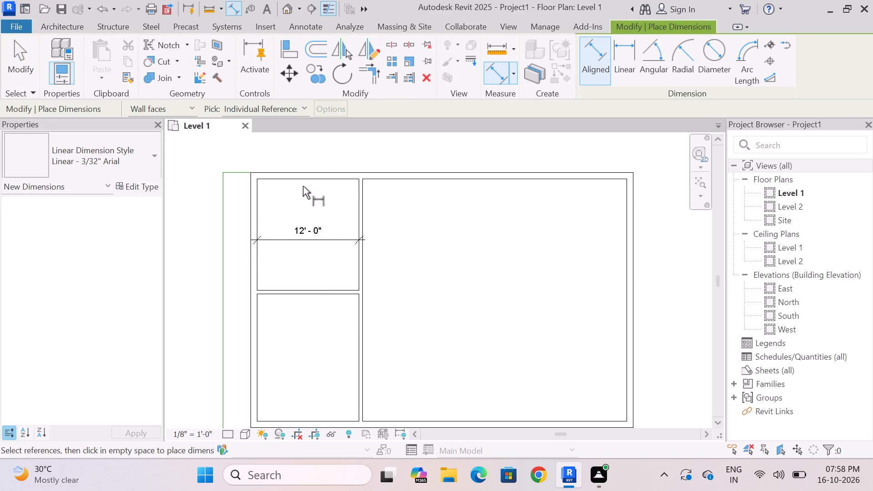
Place a vertical aligned dimension in the upper-left room, from the upper exterior wall's inner face to the dividing wall.
left_click(291, 179)
left_click(288, 291)
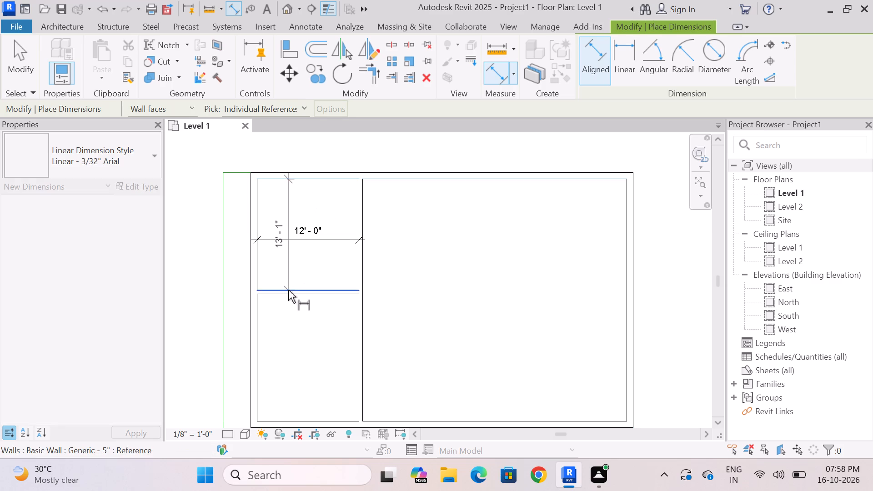
left_click(289, 276)
key("Escape")
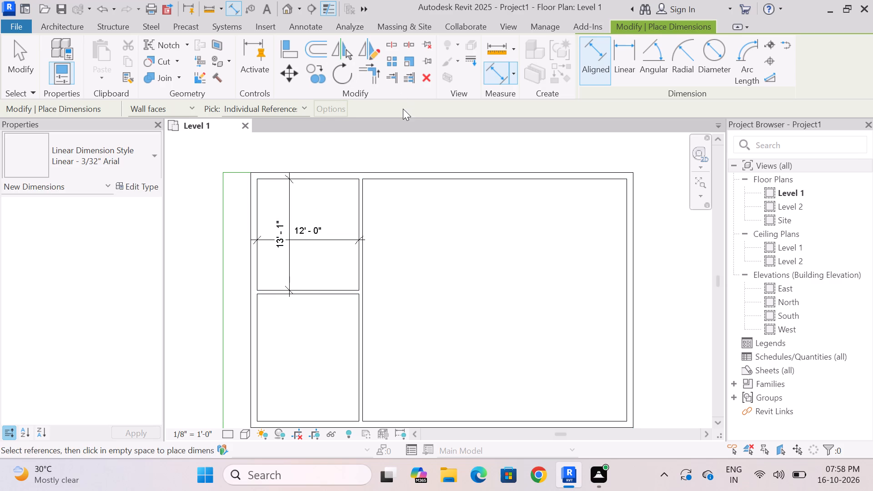
Set the project length format to round to the nearest 1/2", suppressing 0 feet and spaces.
key("u")
key("n")
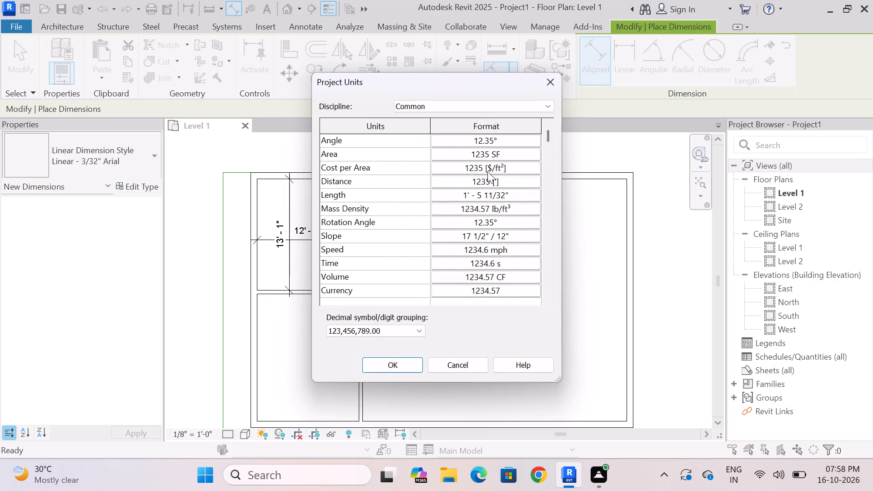
left_click(469, 198)
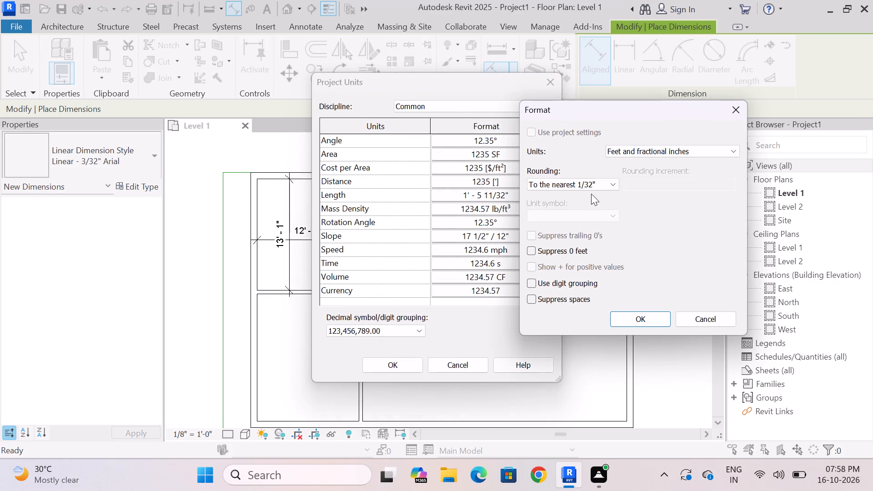
left_click(597, 185)
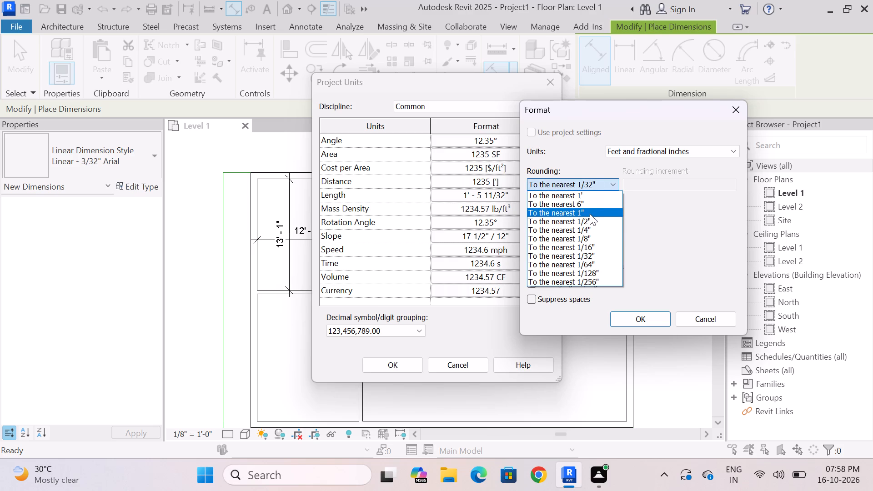
left_click(589, 219)
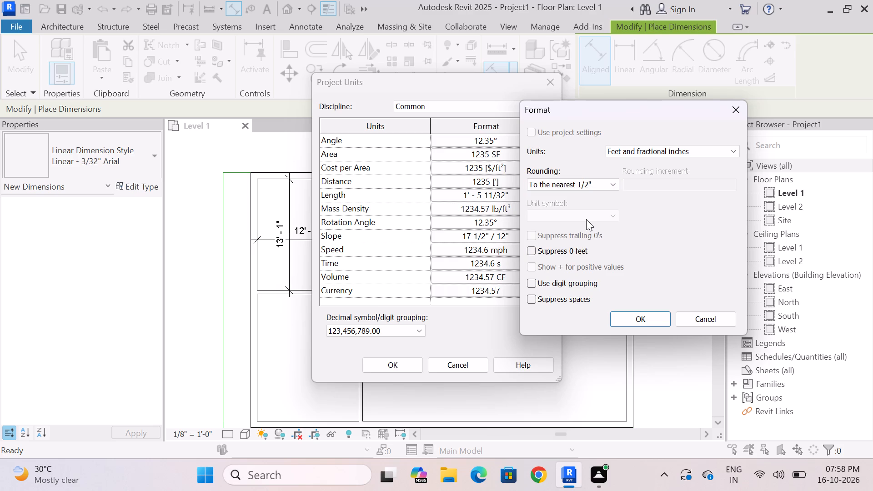
left_click(533, 253)
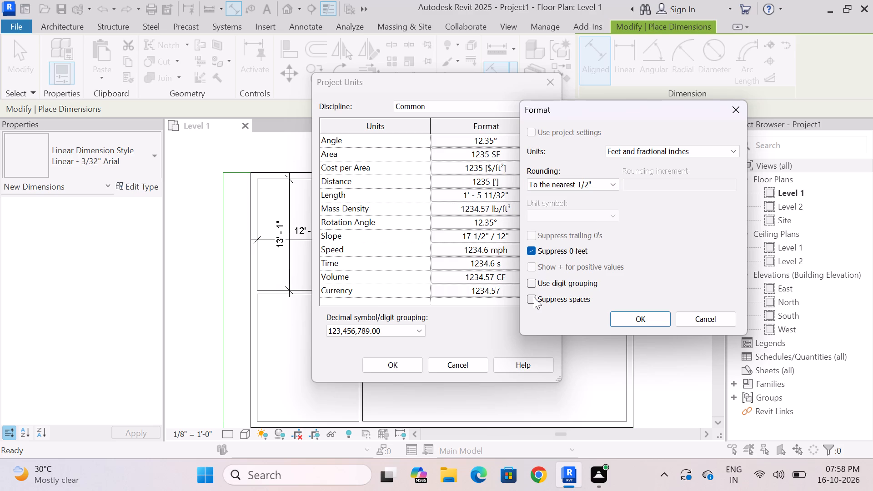
left_click(533, 298)
left_click(659, 316)
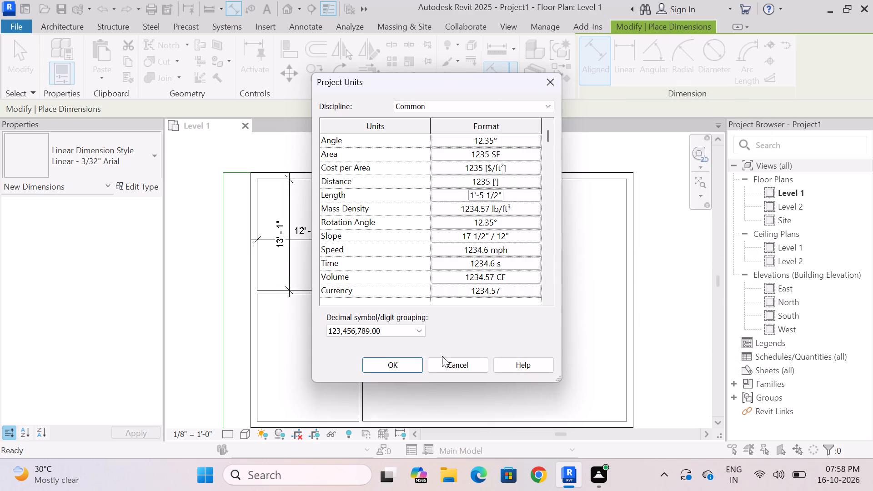
left_click(401, 366)
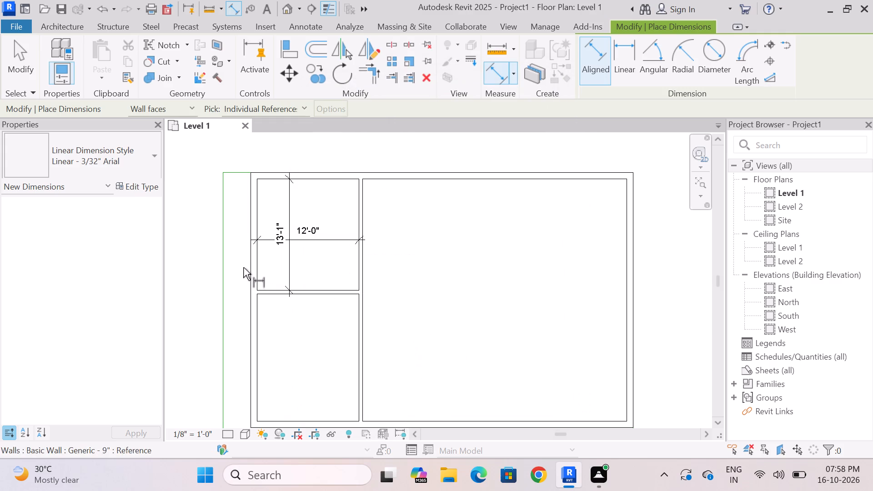
key("Escape")
Draw an L-shaped Generic - 5" wall from the lower exterior wall, 15' from the long vertical interior wall, up and back to that interior wall.
scroll(315, 220, "down", 2)
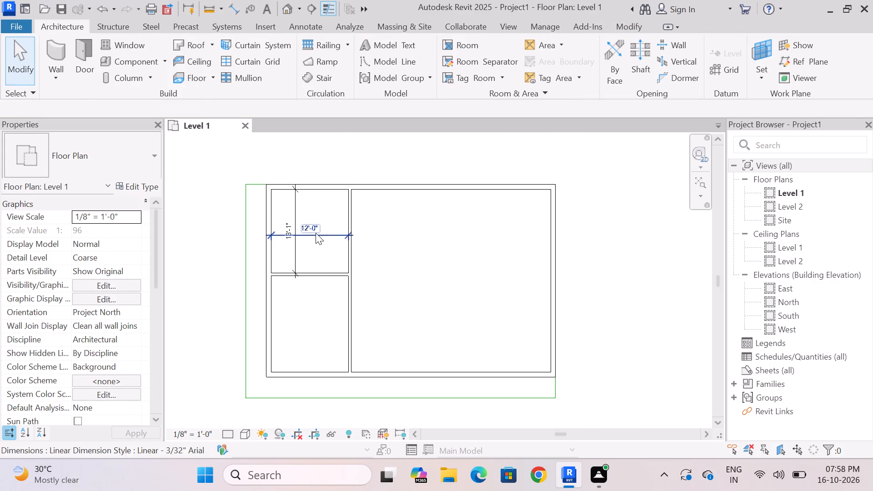
left_click(52, 50)
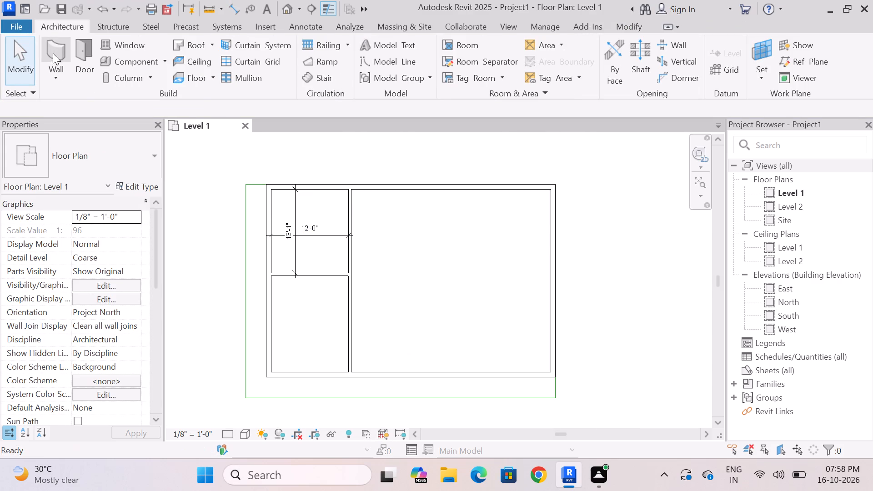
scroll(377, 293, "up", 4)
scroll(368, 244, "down", 3)
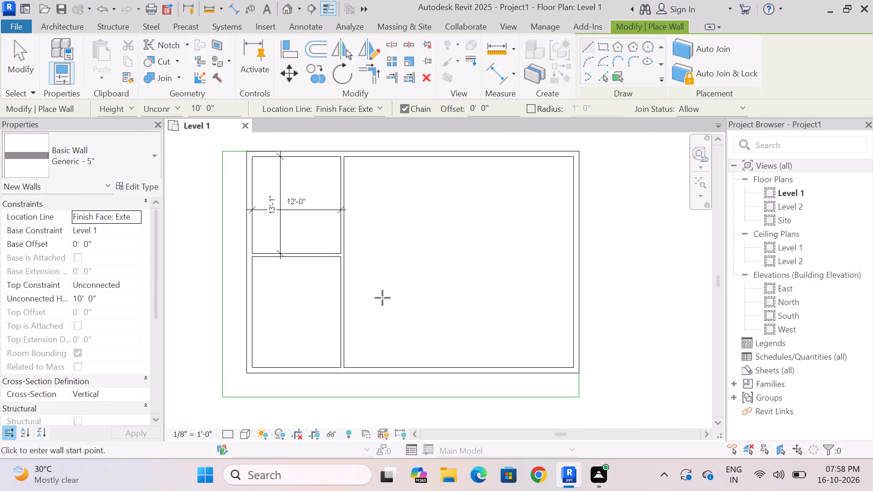
scroll(371, 274, "down", 4)
scroll(382, 311, "up", 3)
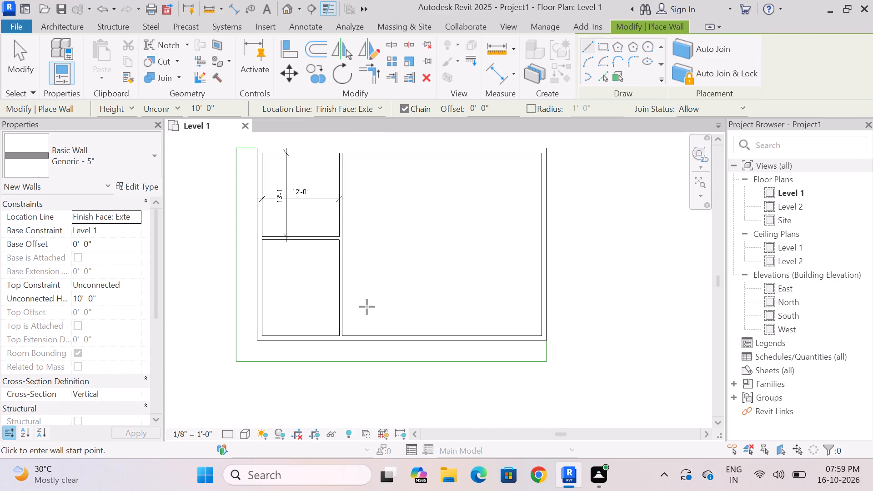
scroll(350, 304, "down", 2)
scroll(391, 282, "up", 3)
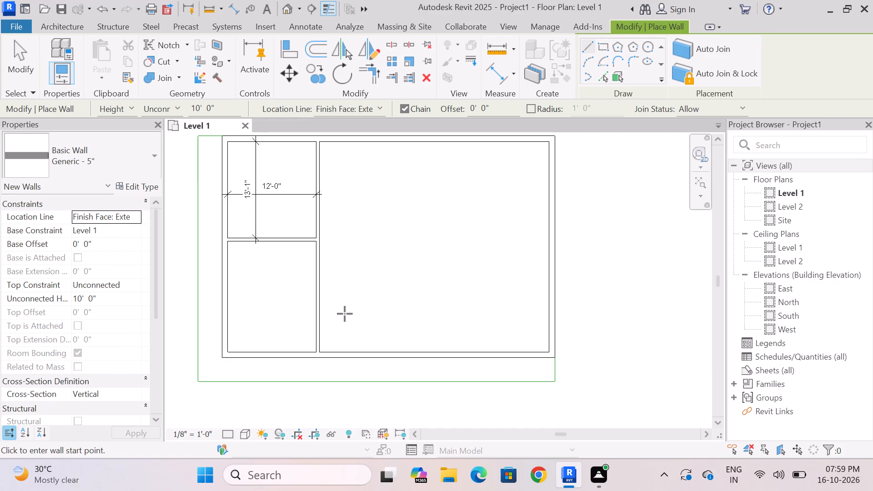
scroll(346, 315, "down", 2)
scroll(350, 318, "up", 3)
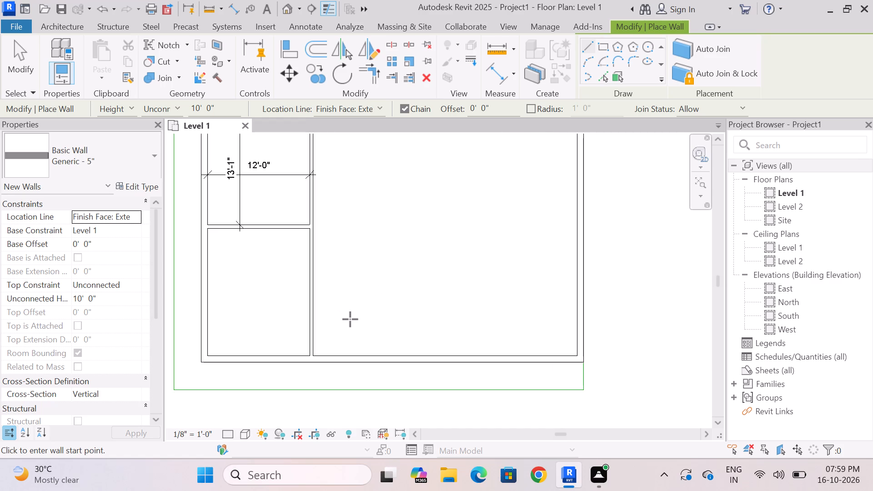
scroll(348, 321, "down", 2)
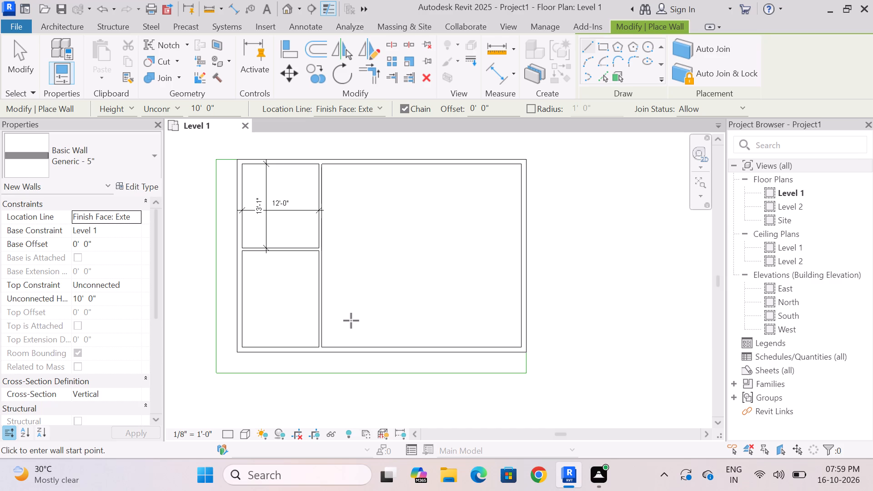
scroll(343, 289, "down", 2)
scroll(346, 307, "up", 2)
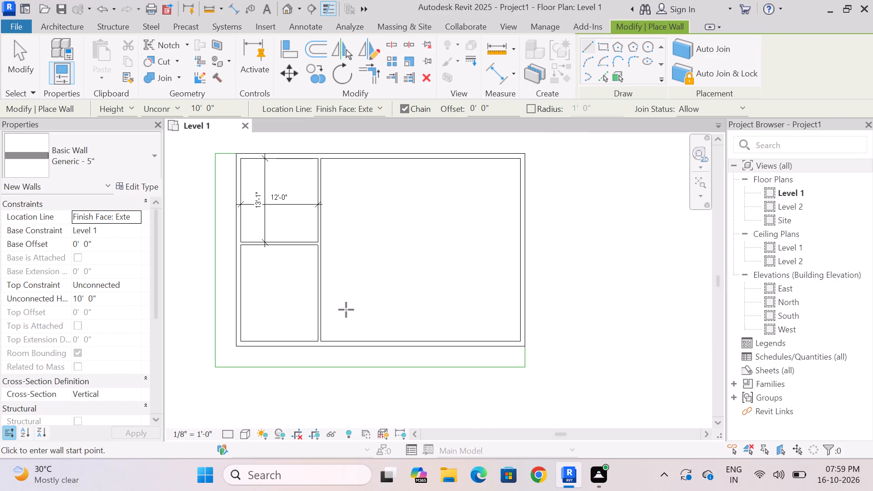
scroll(345, 311, "up", 3)
scroll(345, 311, "down", 5)
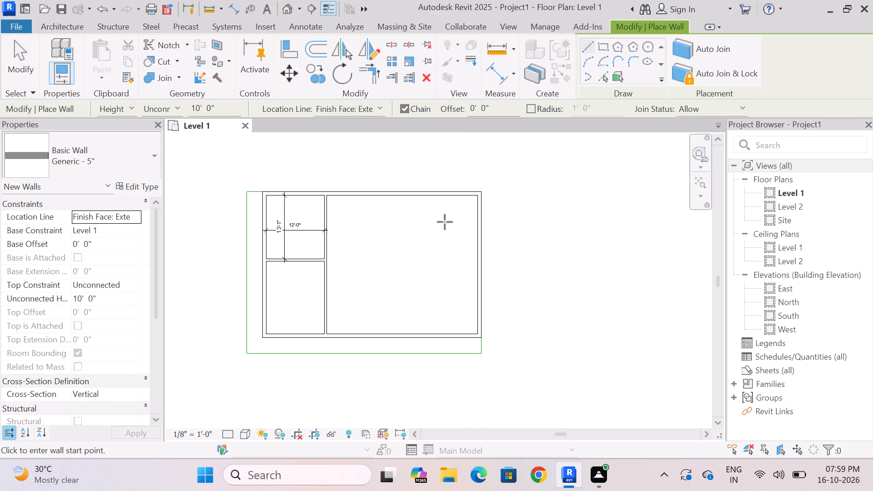
scroll(354, 324, "up", 4)
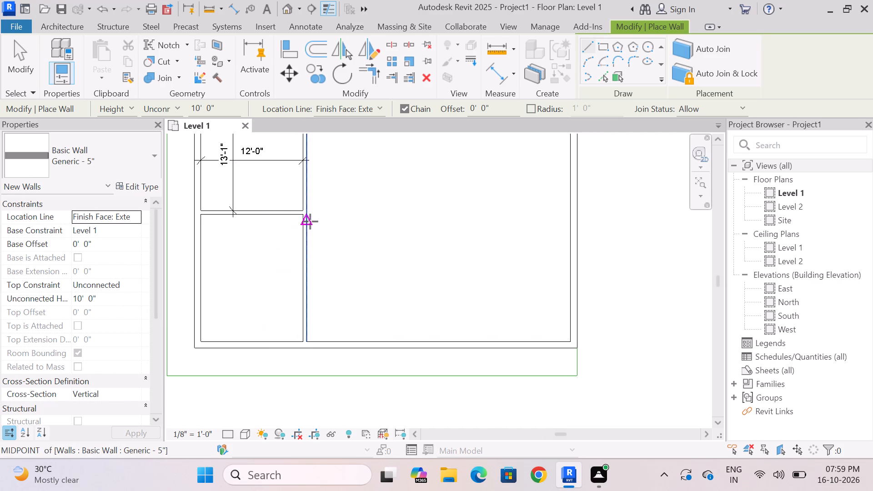
scroll(340, 339, "down", 1)
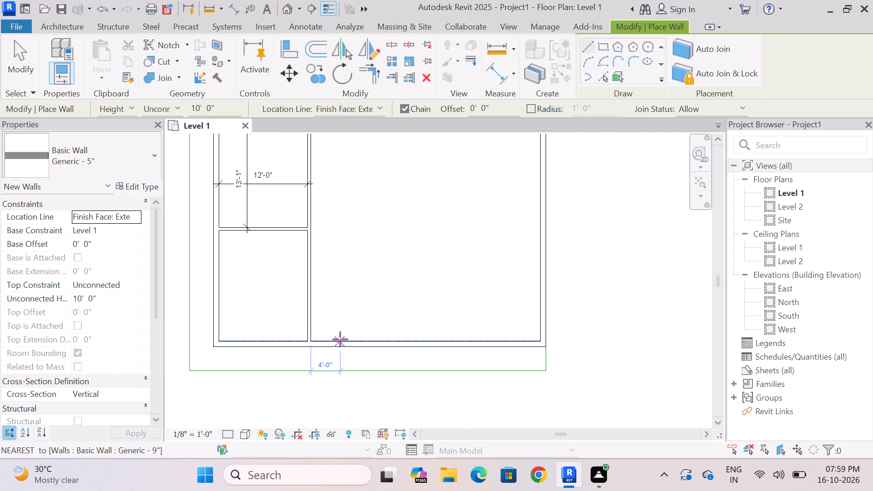
scroll(332, 326, "down", 2)
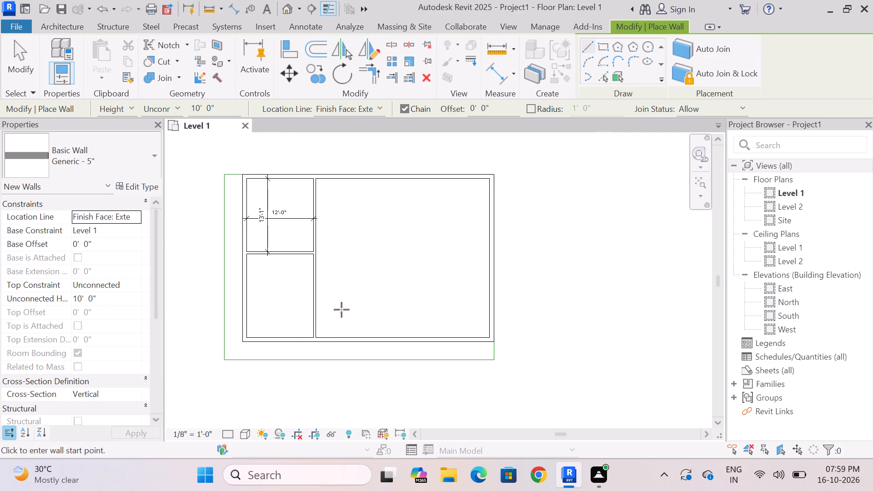
scroll(341, 309, "up", 2)
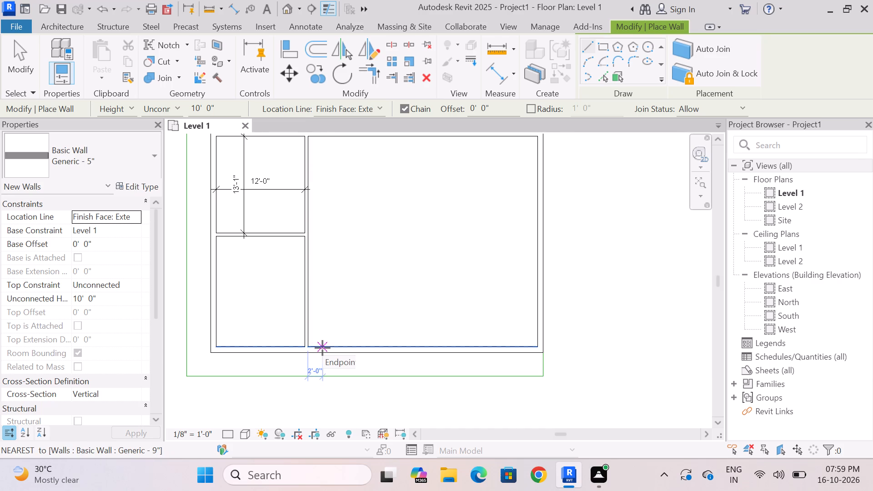
type("15")
key("apostrophe")
key("Return")
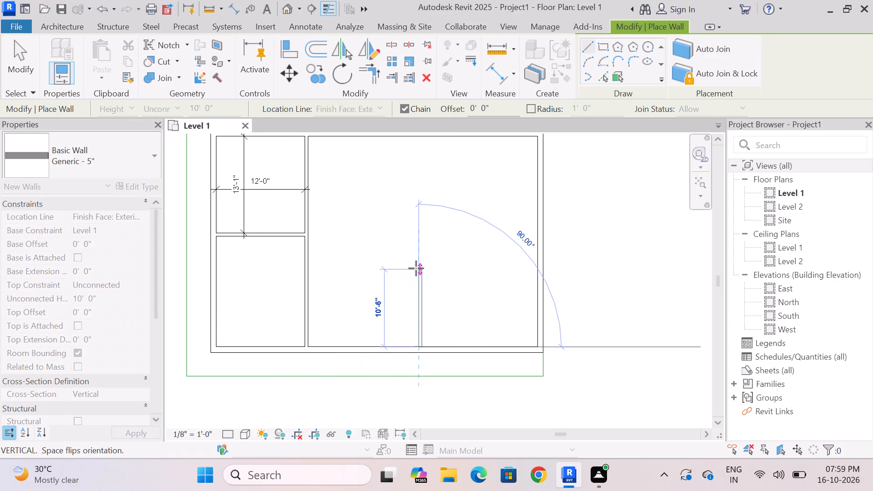
middle_click_drag(416, 268, 415, 291)
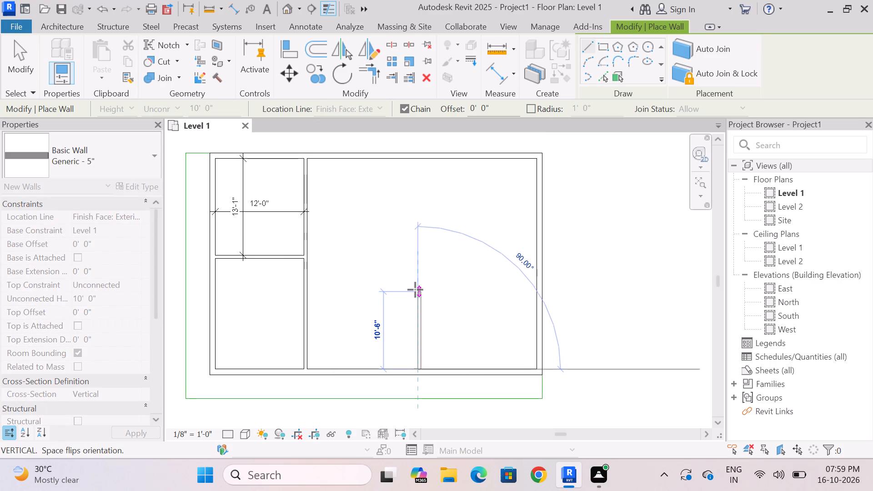
left_click(415, 288)
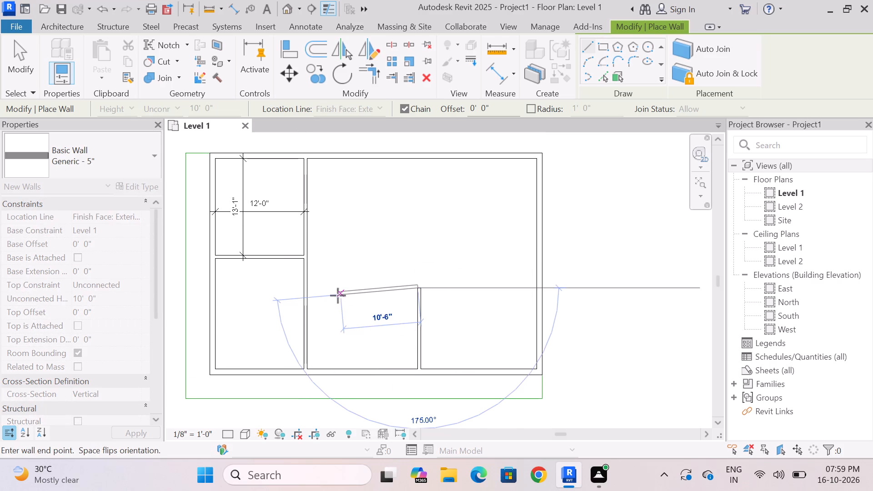
scroll(335, 295, "up", 4)
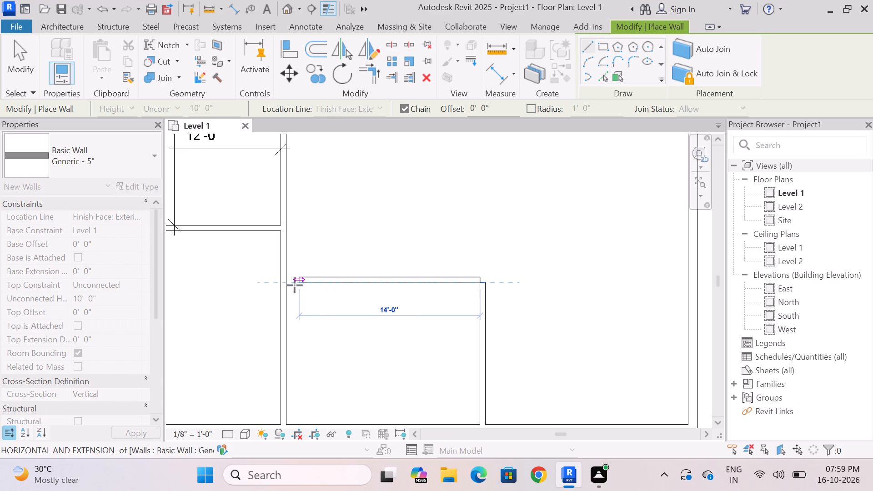
left_click(290, 283)
key("Escape")
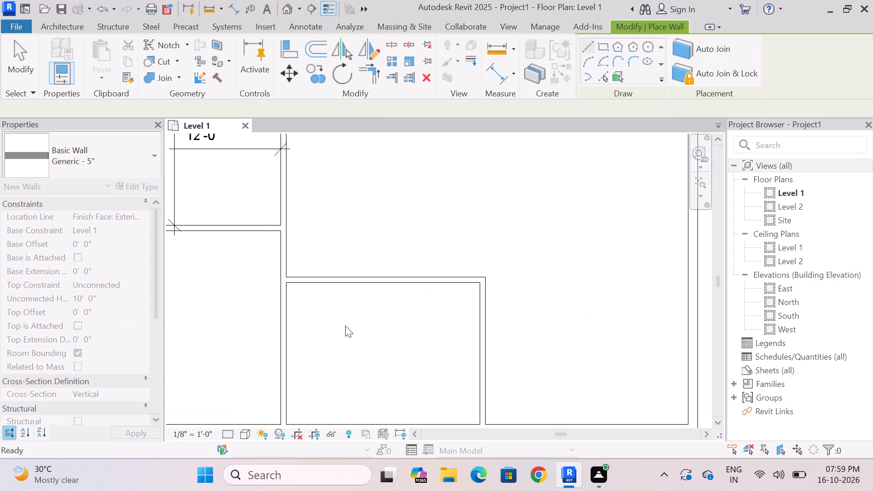
Measure the vertical distance from the left rooms' dividing wall down to the new horizontal interior wall.
scroll(346, 327, "down", 4)
scroll(364, 265, "down", 4)
scroll(373, 310, "up", 3)
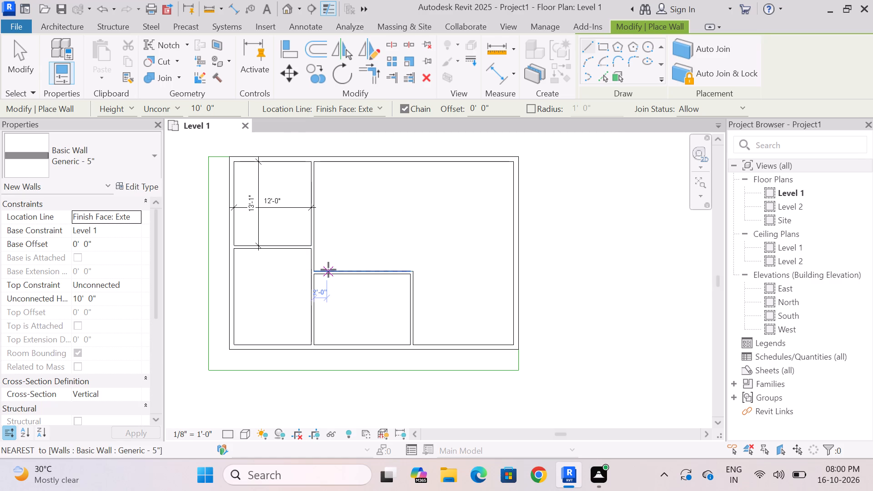
scroll(327, 255, "up", 3)
scroll(326, 258, "down", 3)
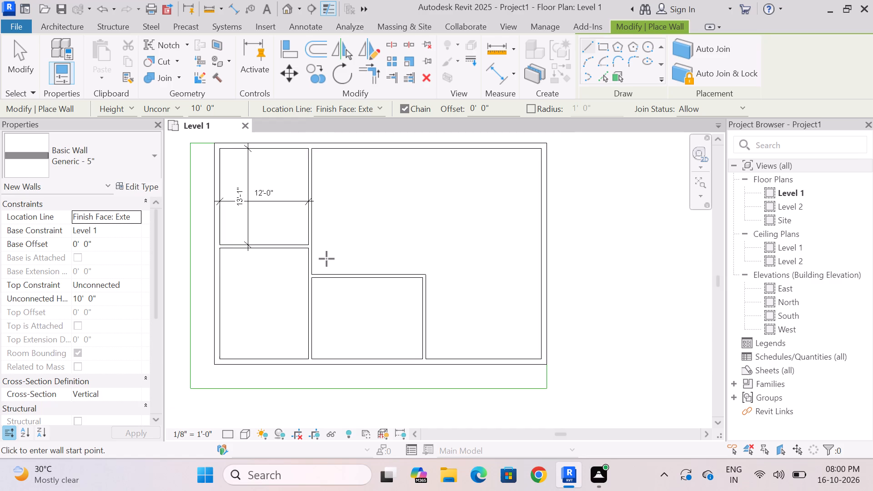
scroll(322, 256, "up", 2)
left_click(232, 6)
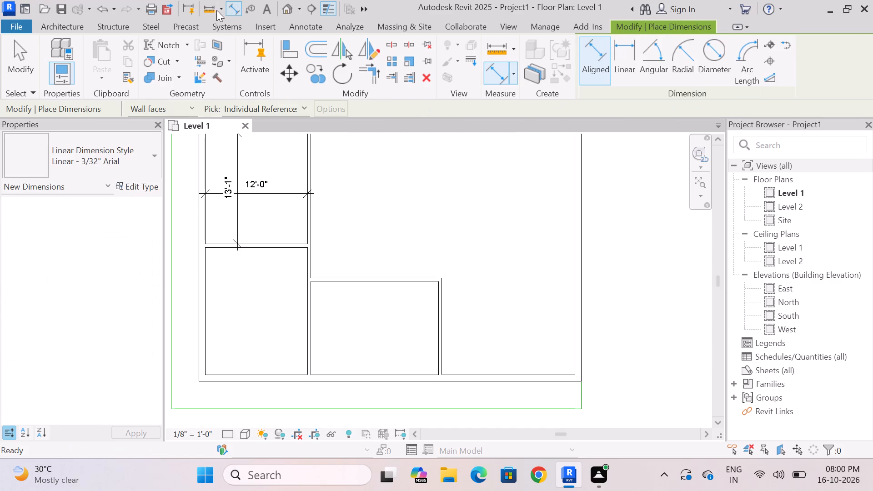
left_click(210, 8)
scroll(315, 258, "up", 7)
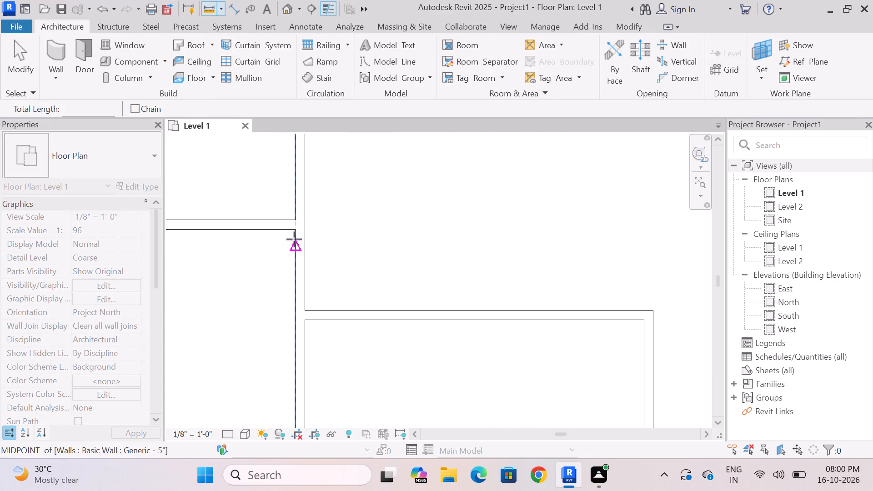
left_click(295, 228)
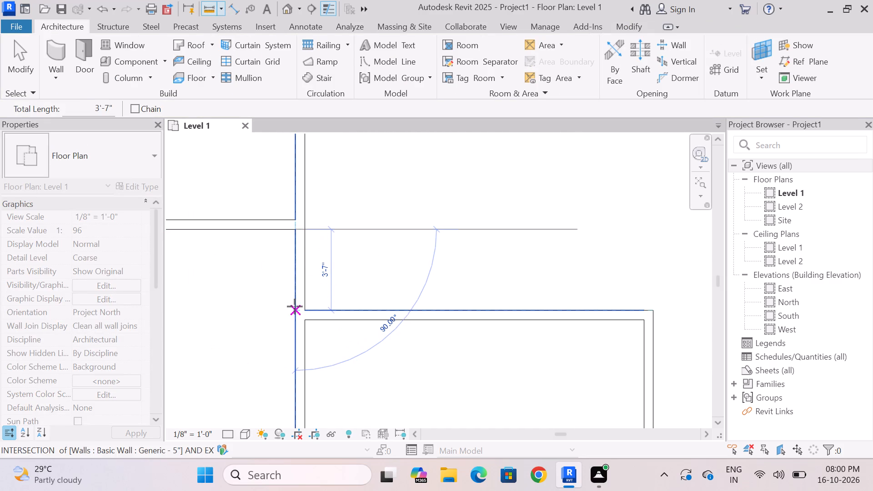
key("Escape")
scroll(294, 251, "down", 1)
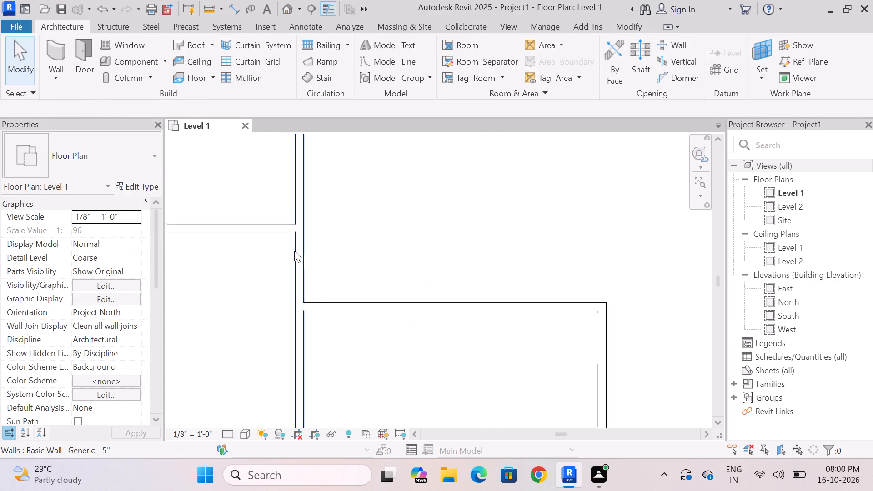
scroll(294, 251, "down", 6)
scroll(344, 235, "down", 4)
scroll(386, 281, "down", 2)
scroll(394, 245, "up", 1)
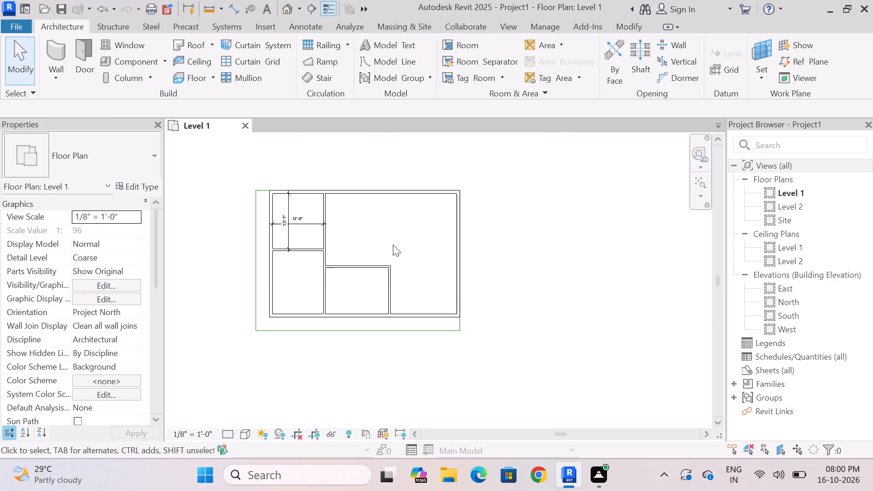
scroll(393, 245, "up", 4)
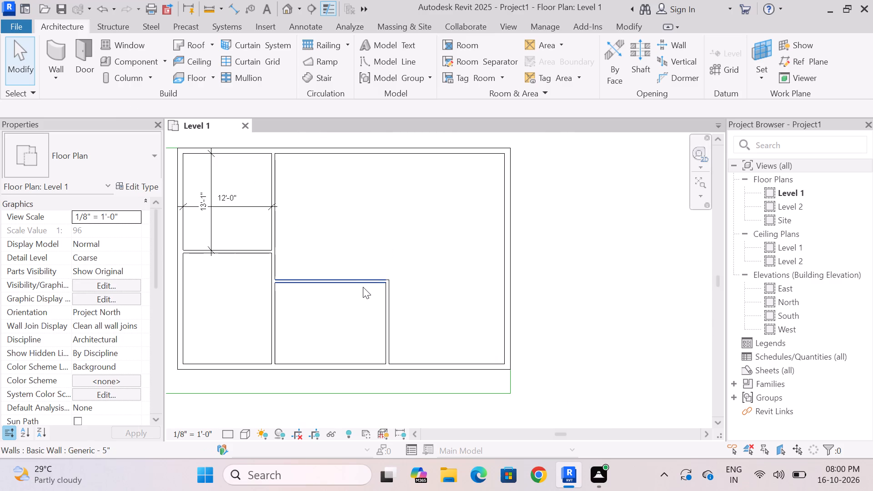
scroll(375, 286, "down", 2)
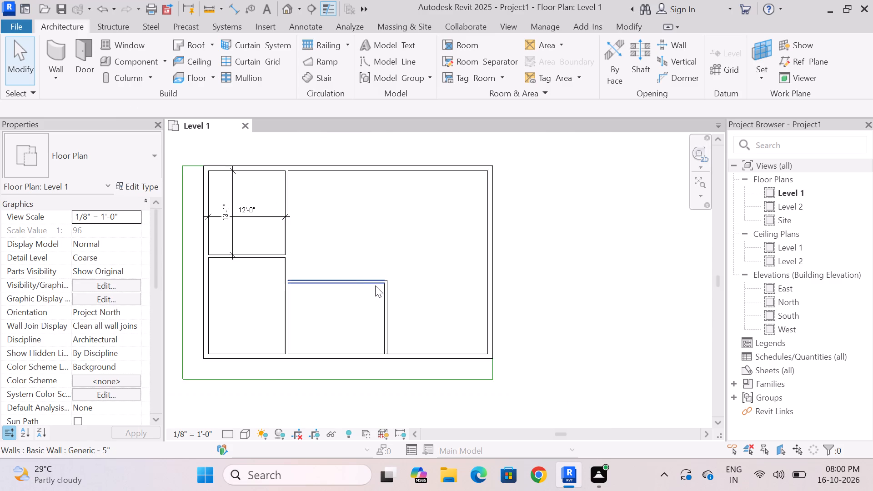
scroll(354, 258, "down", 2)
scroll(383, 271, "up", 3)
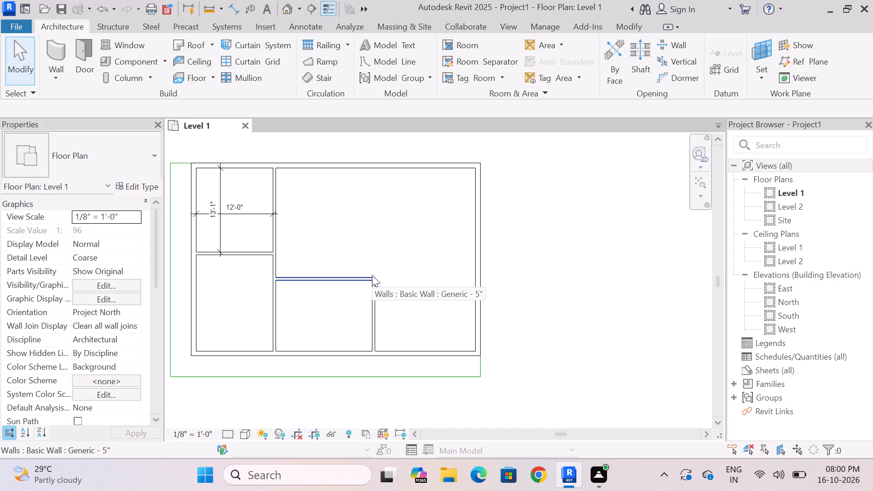
Set the distance from the left rooms' dividing wall down to the lower middle room's horizontal wall to 4'.
scroll(333, 291, "down", 1)
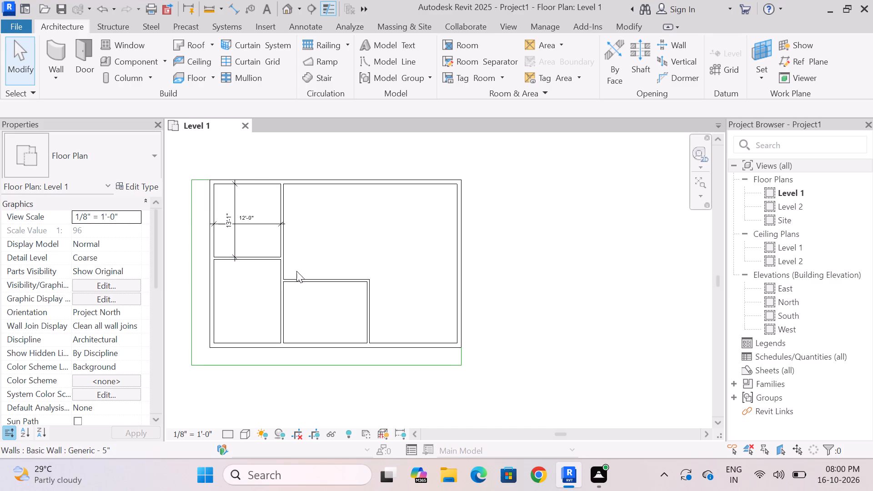
left_click(306, 278)
scroll(310, 287, "up", 3)
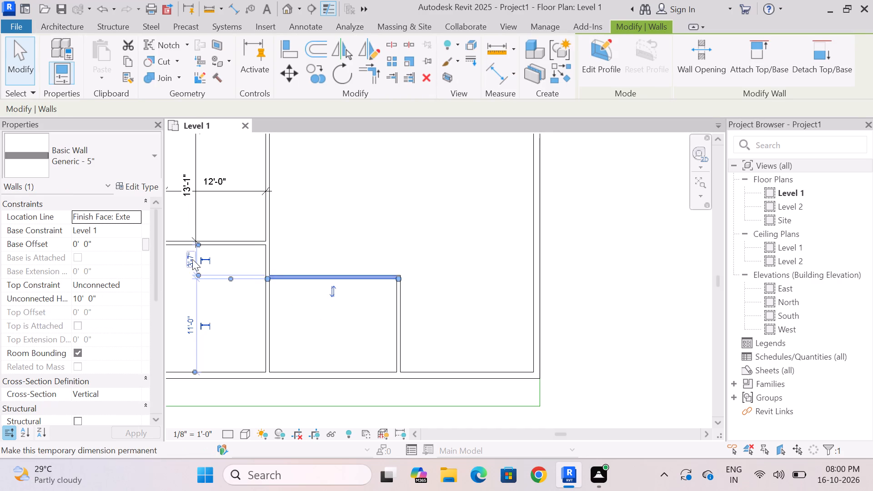
left_click(193, 260)
key("BackSpace")
type("4'")
key("Return")
scroll(311, 318, "down", 1)
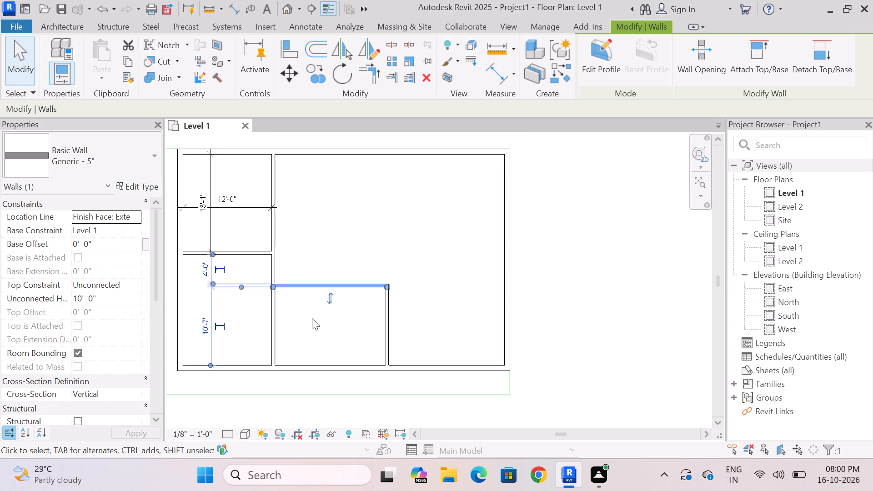
key("Escape")
scroll(329, 313, "down", 2)
scroll(304, 235, "up", 2)
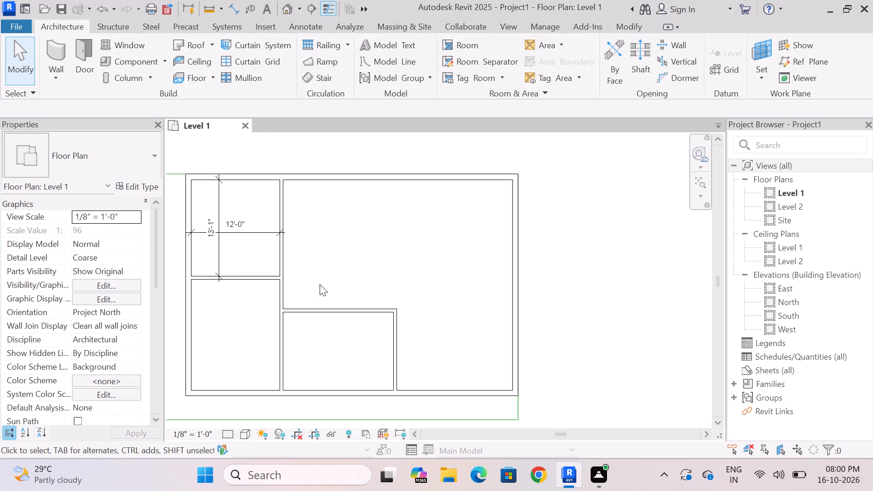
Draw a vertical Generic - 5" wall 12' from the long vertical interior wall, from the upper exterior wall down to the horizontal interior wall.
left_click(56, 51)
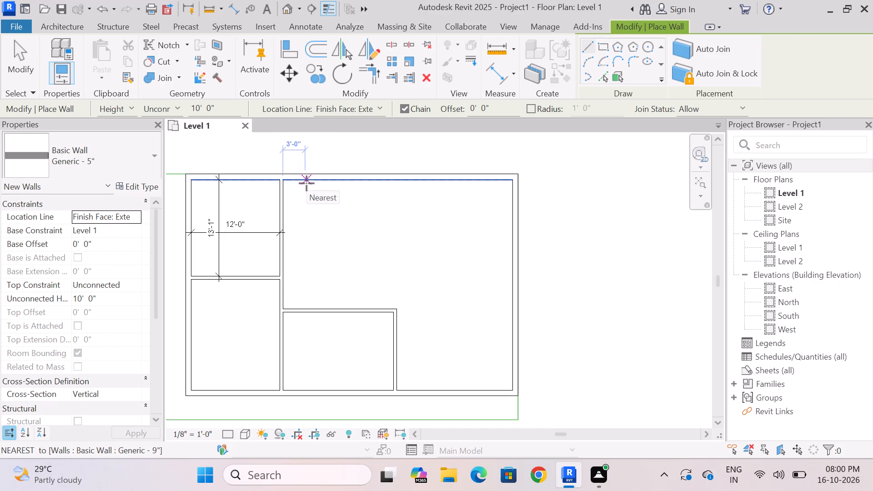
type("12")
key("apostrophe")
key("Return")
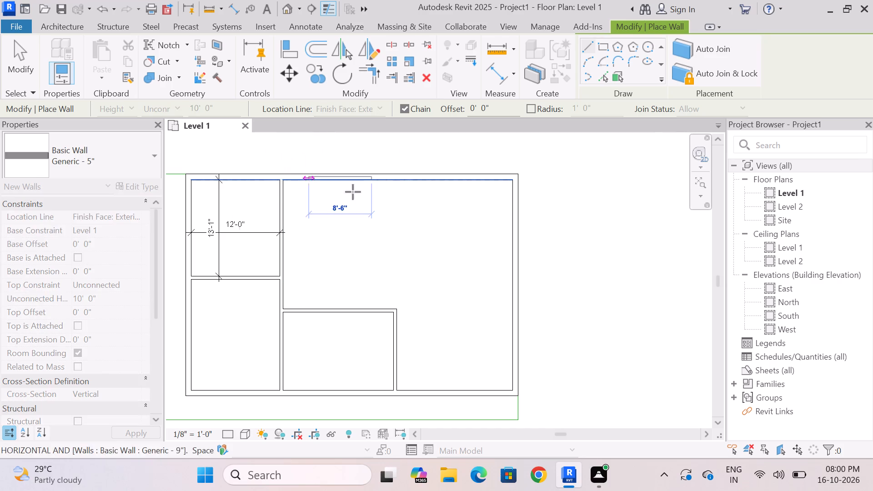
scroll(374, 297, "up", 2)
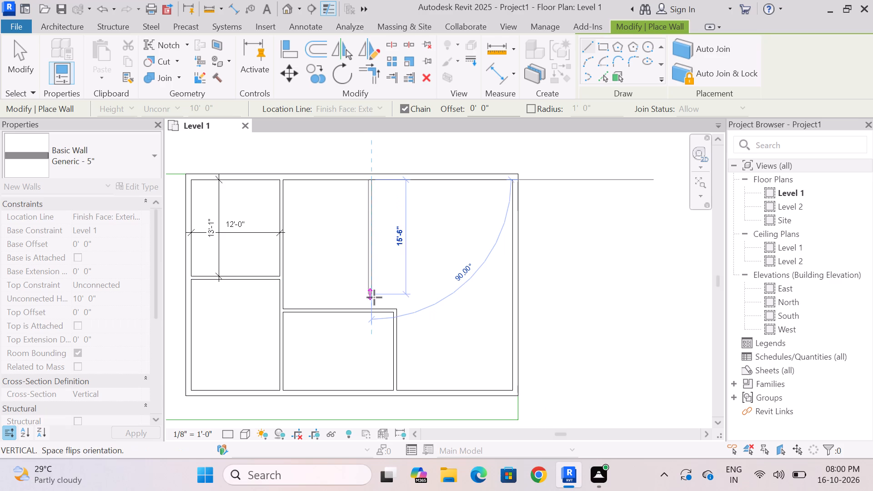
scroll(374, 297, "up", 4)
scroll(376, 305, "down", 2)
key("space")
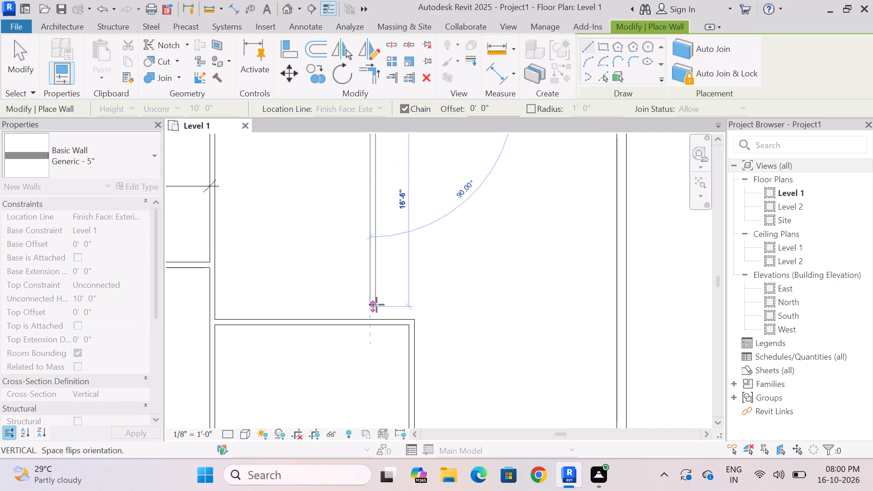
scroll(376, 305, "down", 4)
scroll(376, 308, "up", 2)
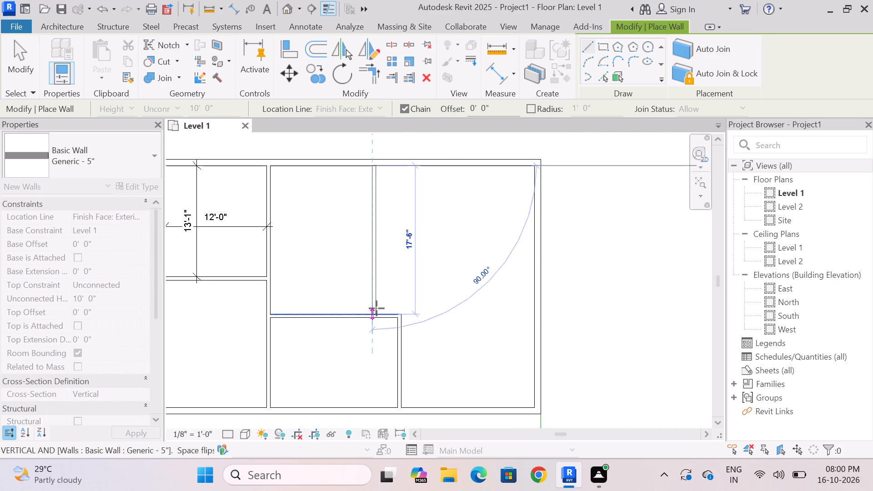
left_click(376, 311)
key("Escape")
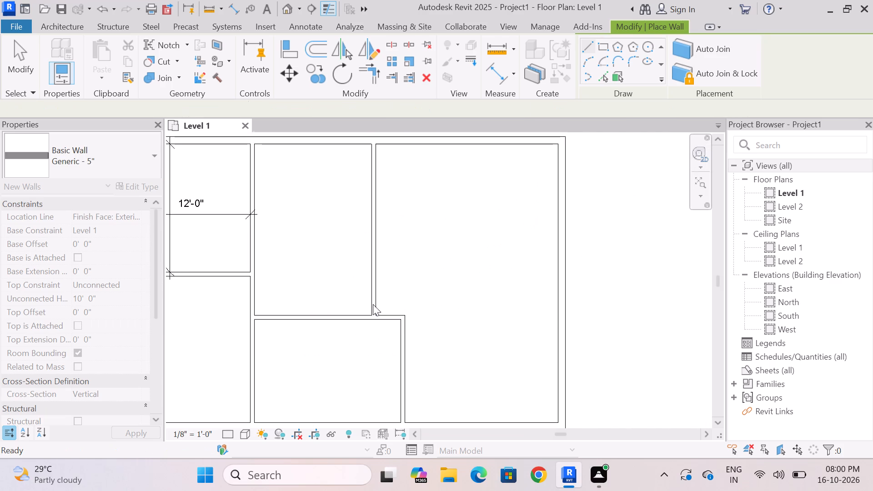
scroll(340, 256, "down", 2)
Measure the upper middle room's height and width between its wall faces.
left_click(233, 6)
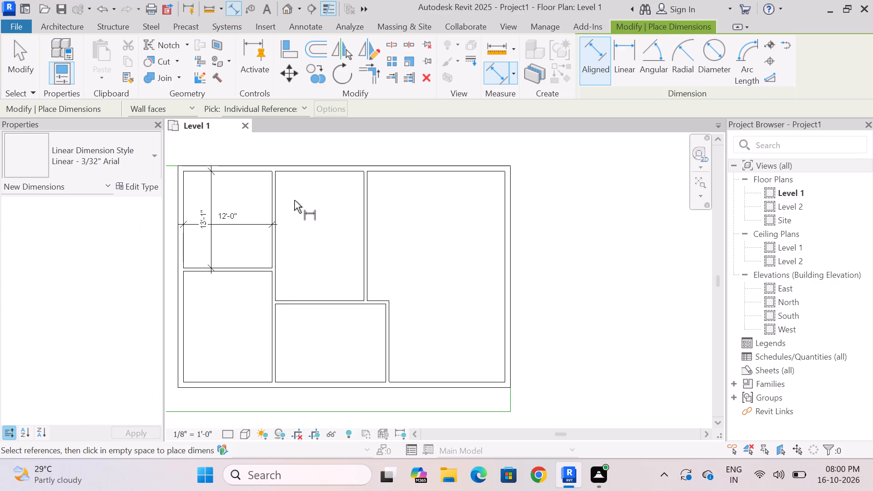
left_click(305, 173)
left_click(327, 298)
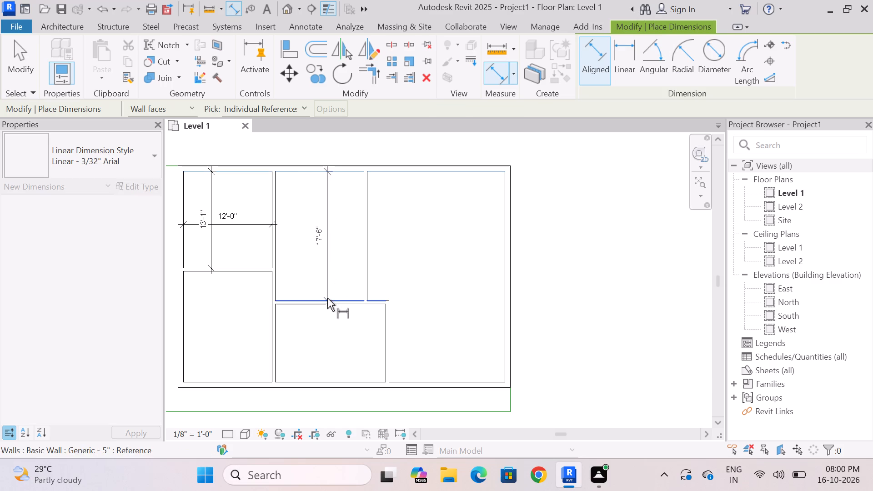
key("Escape")
left_click(276, 236)
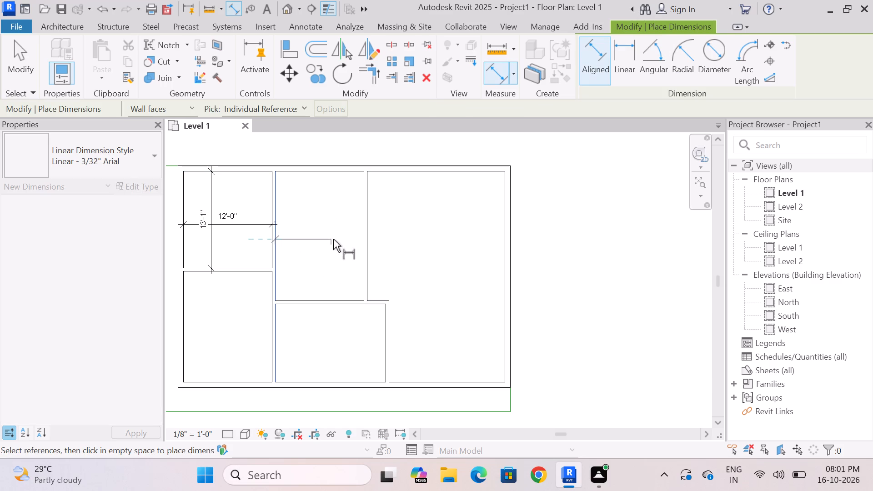
left_click(360, 237)
key("Escape")
key("Escape")
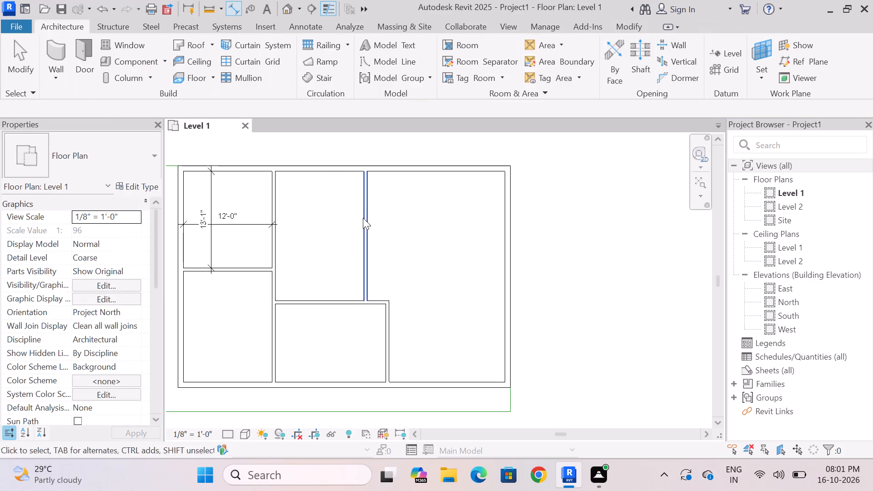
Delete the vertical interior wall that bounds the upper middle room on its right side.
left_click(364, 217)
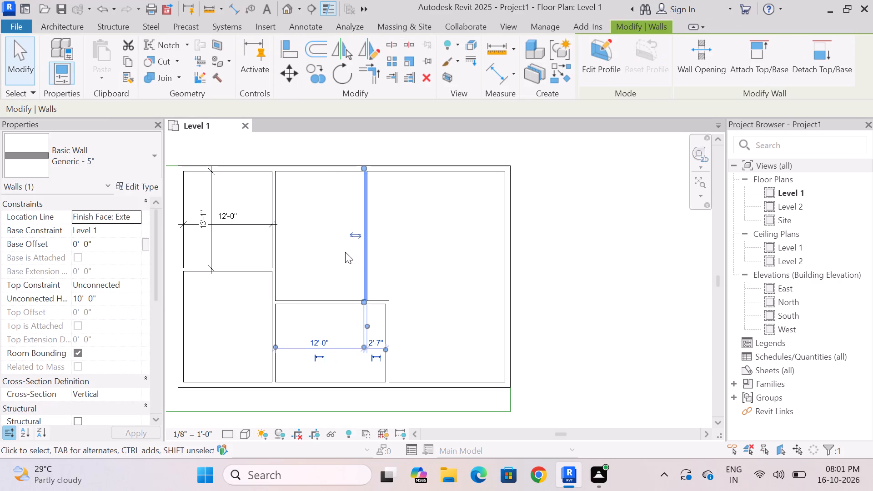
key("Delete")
Draw a vertical Generic - 5" wall 14' from the long vertical interior wall, from the upper exterior wall down to the horizontal interior wall.
left_click(64, 48)
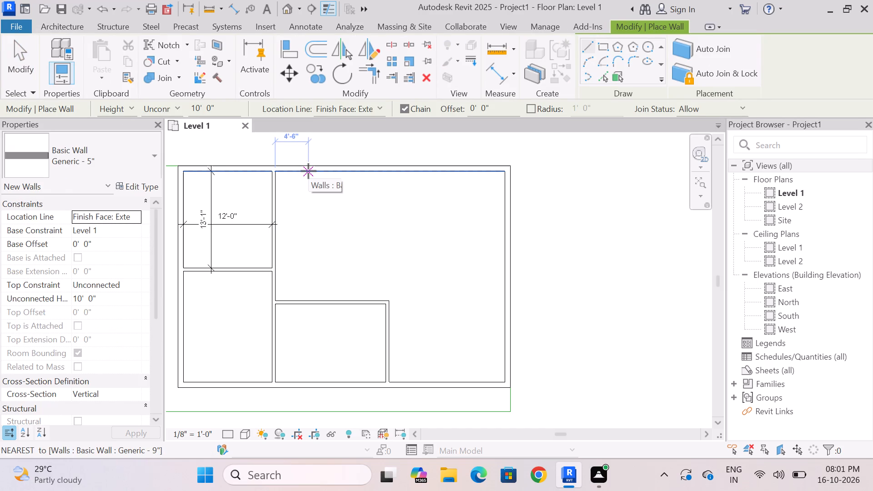
type("14")
scroll(307, 171, "down", 3)
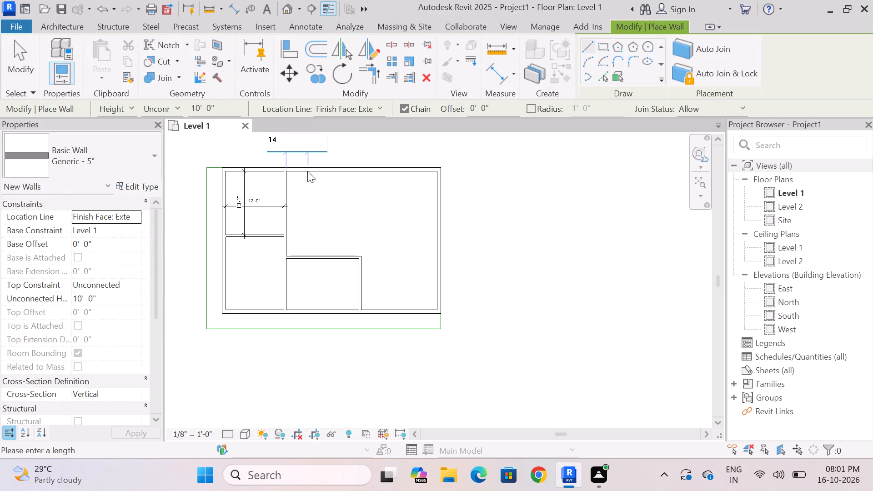
key("apostrophe")
key("Return")
scroll(362, 261, "up", 5)
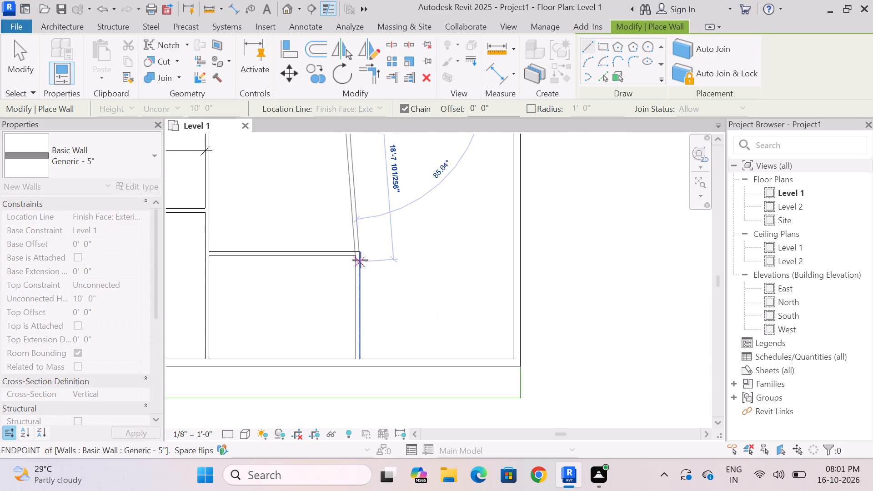
scroll(351, 250, "up", 3)
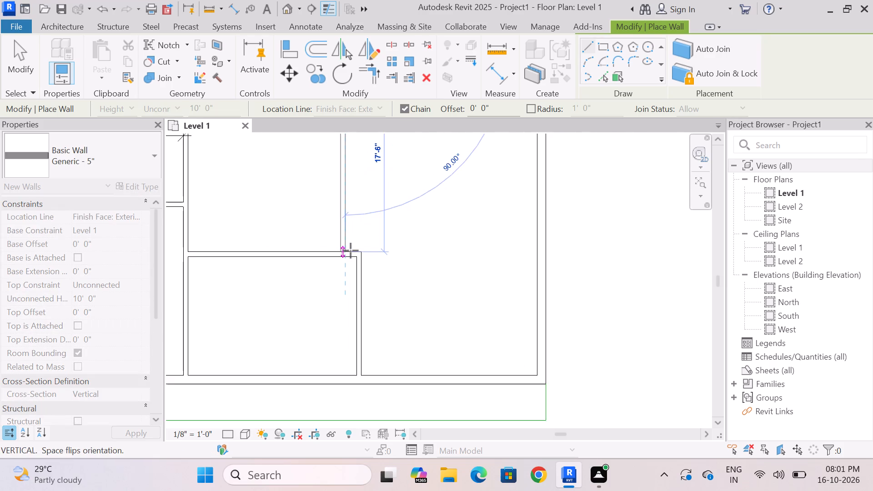
key("space")
scroll(350, 251, "up", 4)
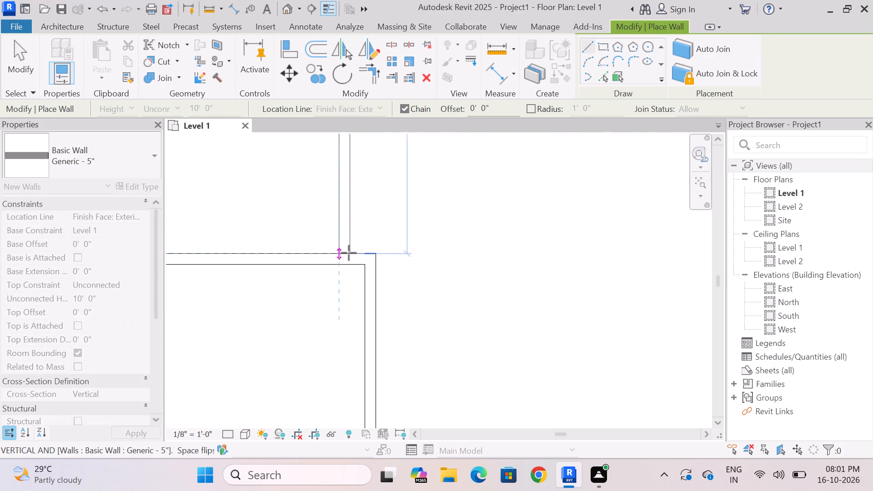
left_click(340, 255)
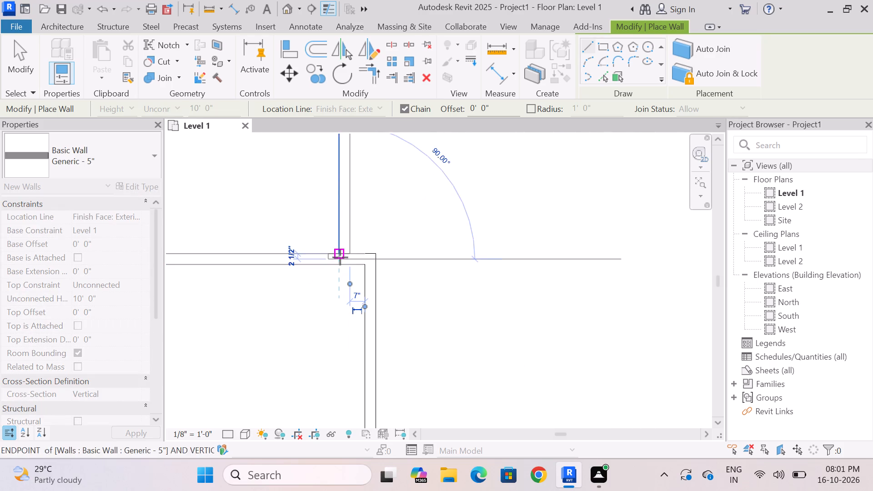
key("Escape")
Measure the horizontal distance from the new vertical wall to the right exterior wall's inner face.
scroll(329, 283, "down", 12)
scroll(350, 248, "down", 4)
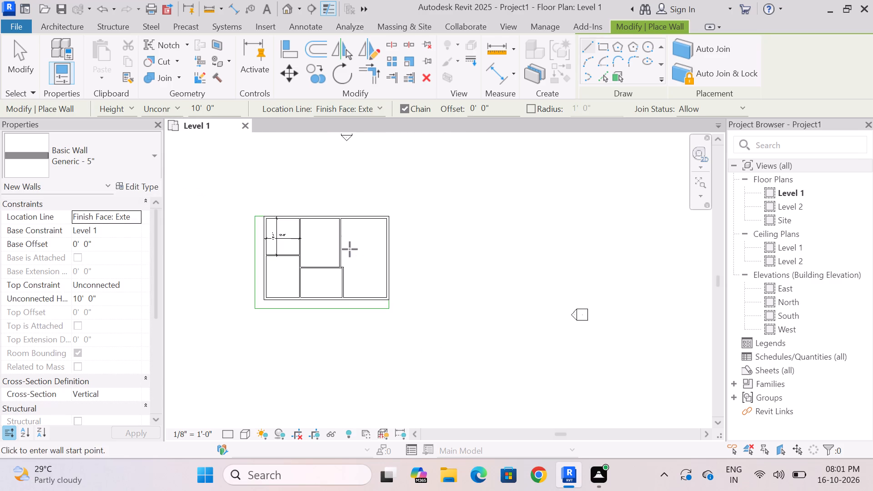
scroll(350, 259, "up", 3)
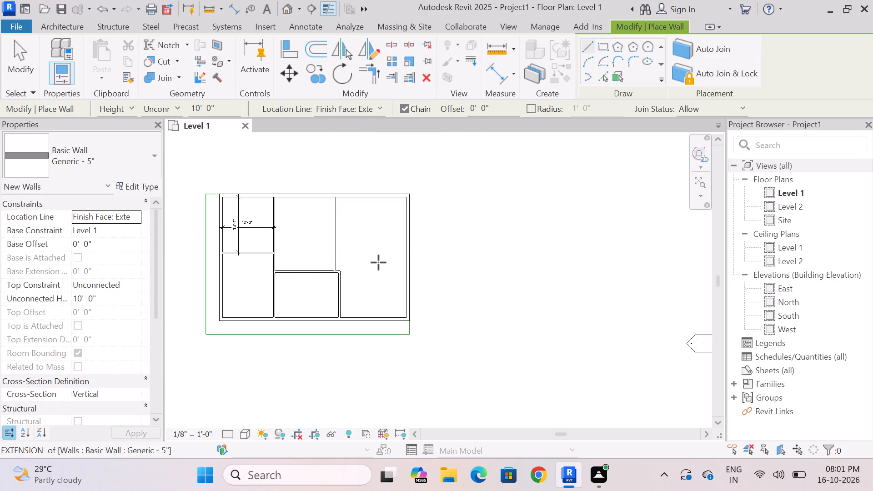
scroll(378, 262, "down", 1)
scroll(359, 271, "up", 3)
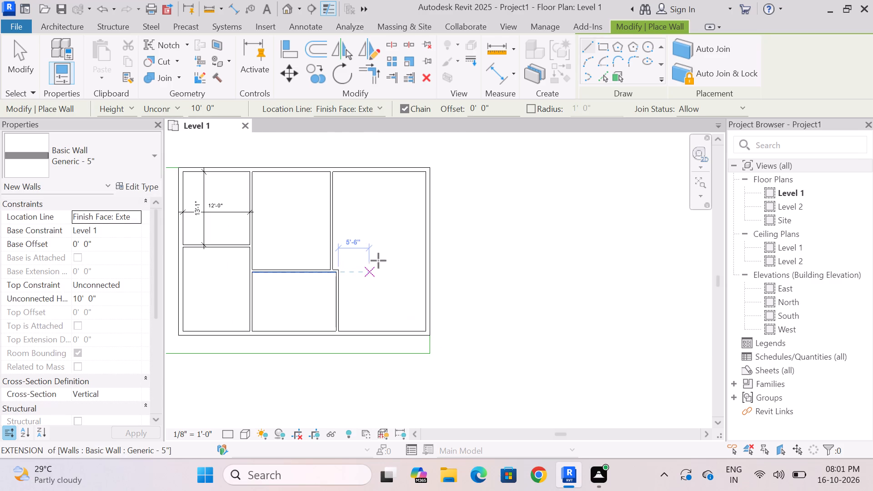
scroll(382, 180, "up", 3)
scroll(381, 189, "down", 3)
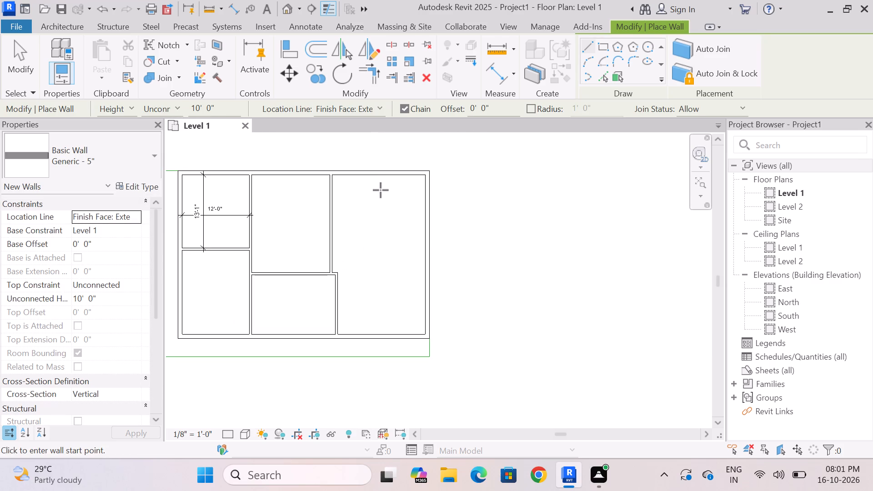
scroll(367, 245, "down", 2)
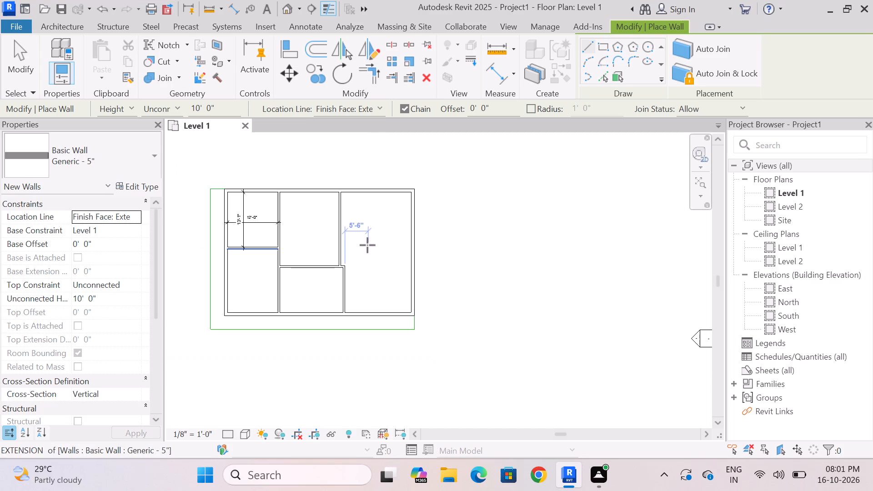
scroll(366, 271, "up", 2)
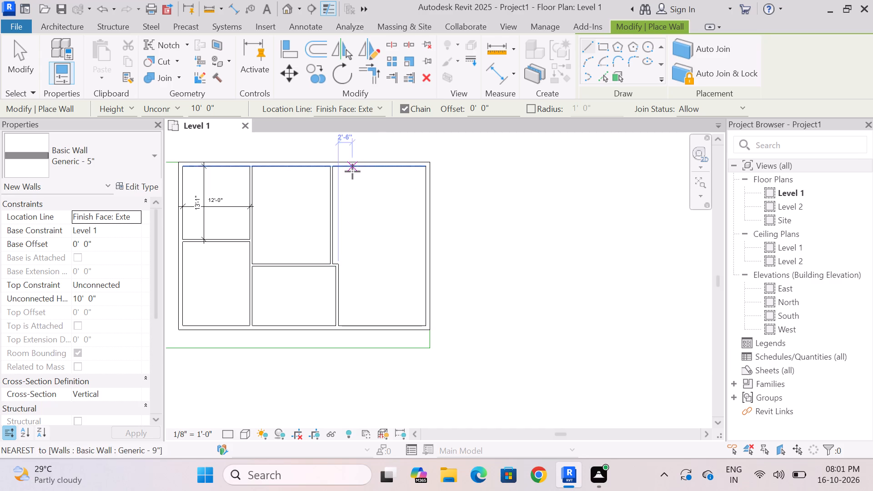
scroll(352, 171, "up", 3)
scroll(368, 253, "down", 3)
scroll(372, 198, "up", 3)
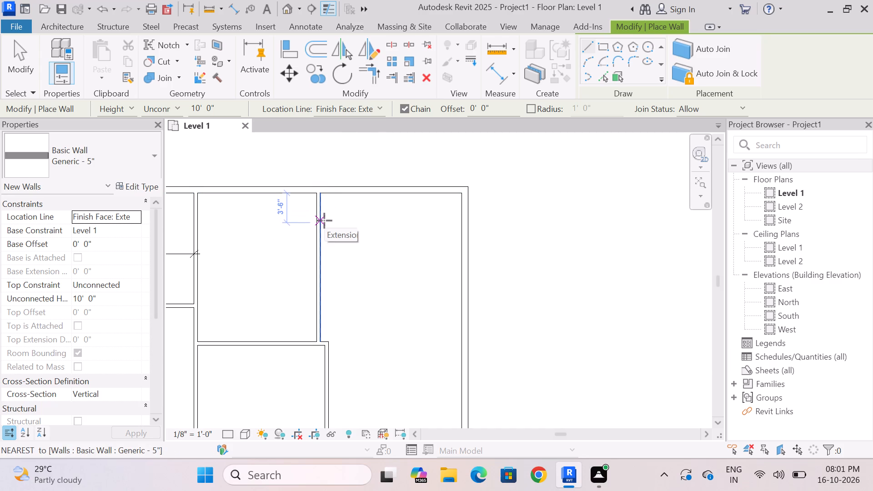
left_click(231, 7)
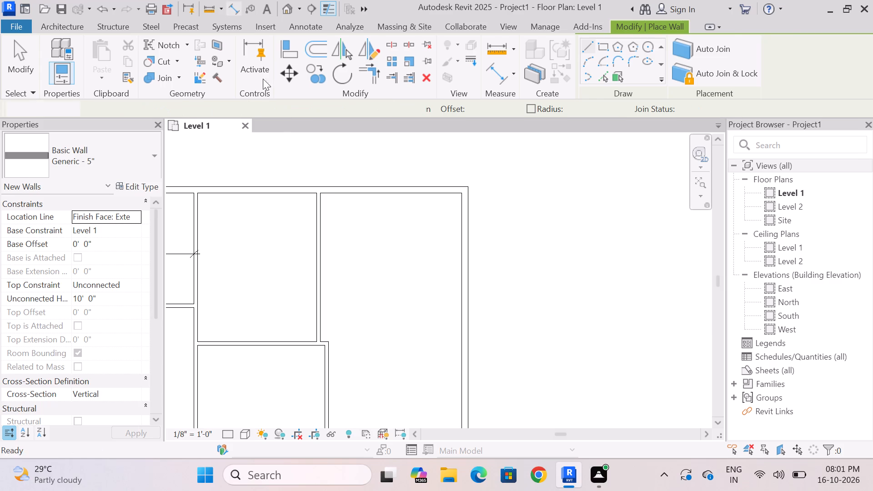
left_click(322, 250)
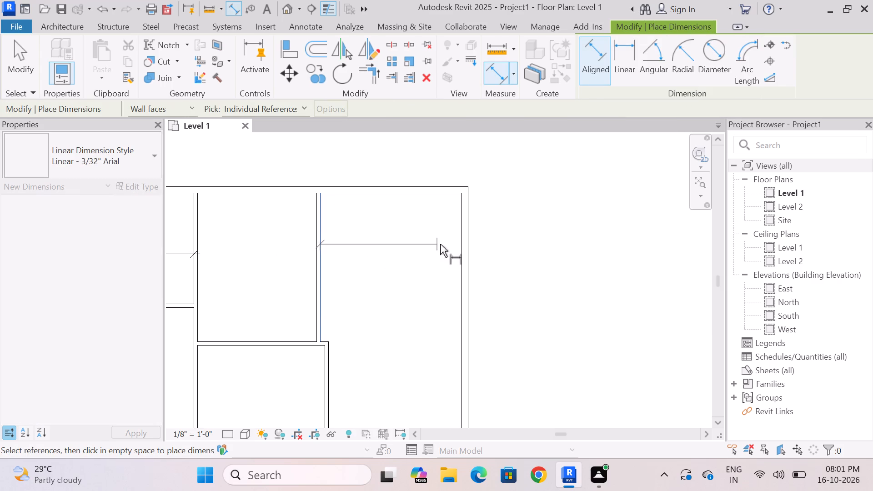
left_click(460, 243)
key("Escape")
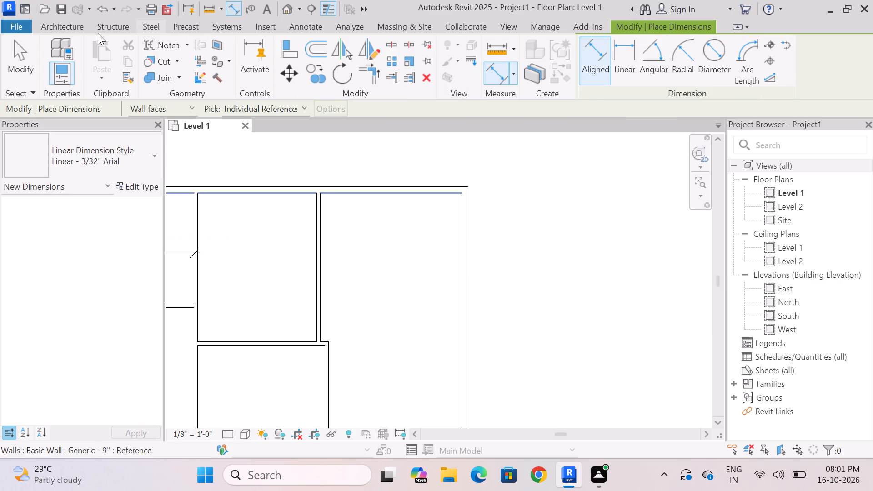
Draw a horizontal Generic - 5" wall 11' below the upper exterior wall's inner face, from the new vertical wall to the right exterior wall.
left_click(67, 29)
left_click(59, 53)
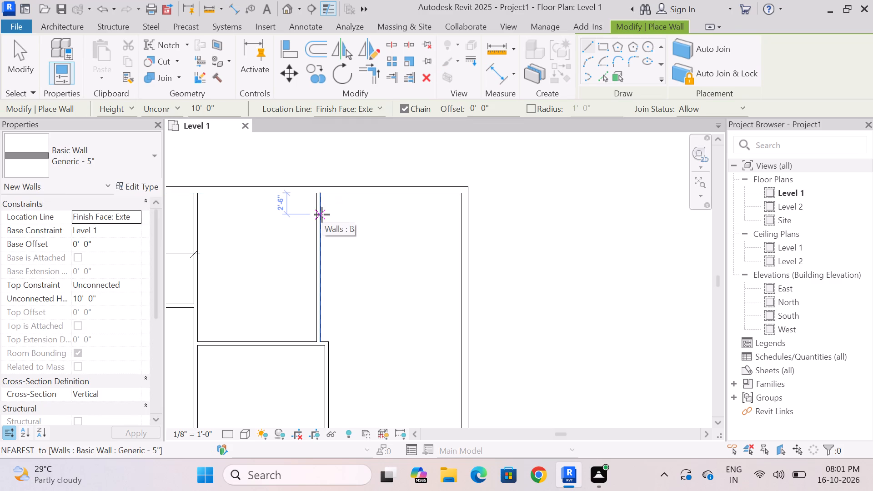
type("11")
key("apostrophe")
key("Return")
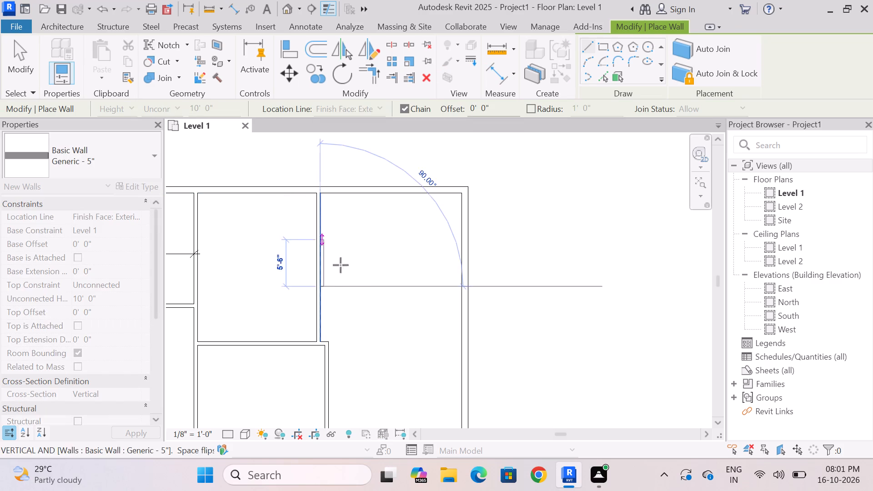
key("space")
key("space")
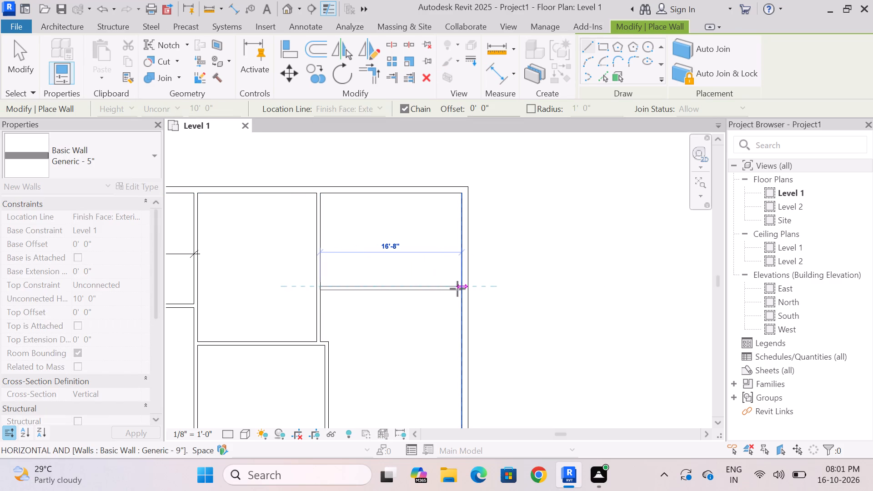
scroll(457, 289, "up", 5)
left_click(468, 285)
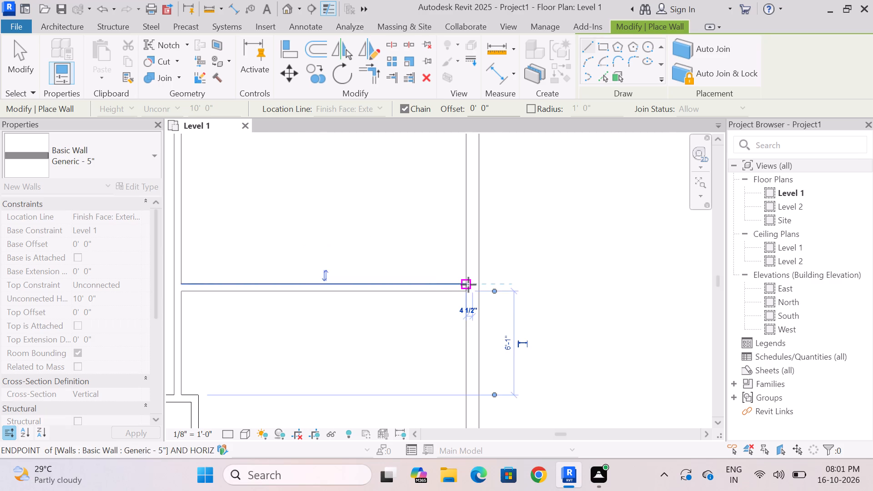
Examine the interior wall layout across the whole Level 1 plan, especially around the middle and right rooms.
key("Escape")
scroll(399, 215, "down", 11)
scroll(390, 267, "up", 3)
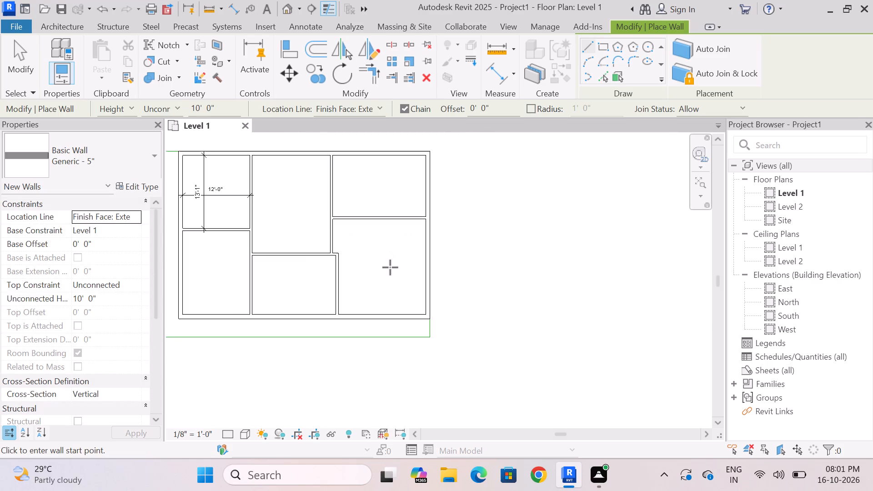
scroll(391, 276, "down", 2)
scroll(377, 274, "up", 2)
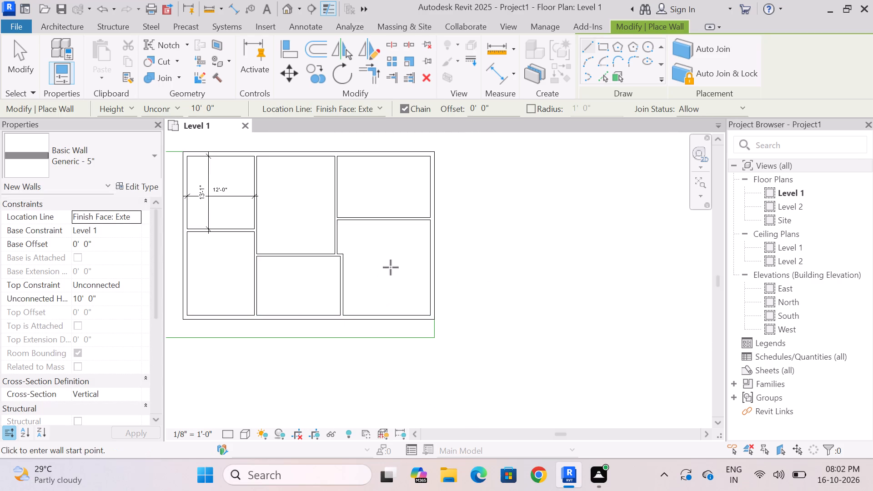
scroll(391, 267, "down", 2)
scroll(371, 277, "up", 2)
scroll(383, 280, "down", 6)
scroll(341, 280, "up", 2)
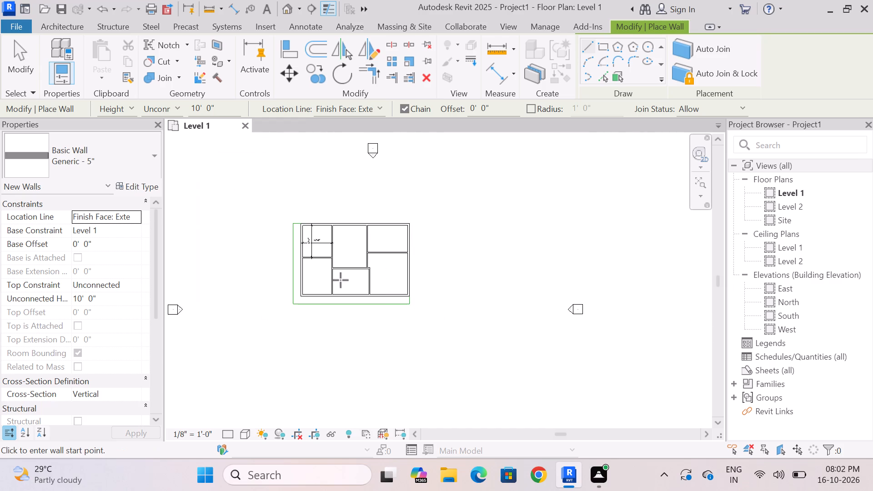
scroll(341, 280, "up", 4)
scroll(334, 292, "down", 2)
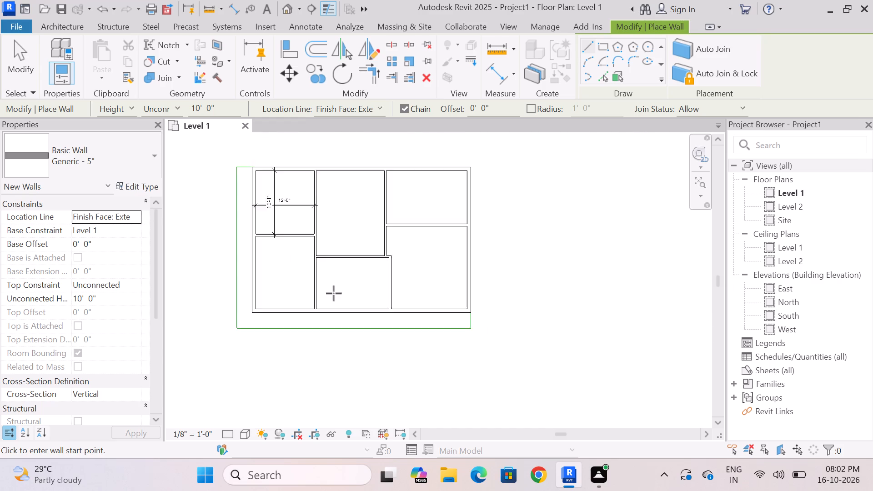
scroll(334, 293, "down", 1)
scroll(401, 270, "up", 6)
scroll(331, 286, "down", 2)
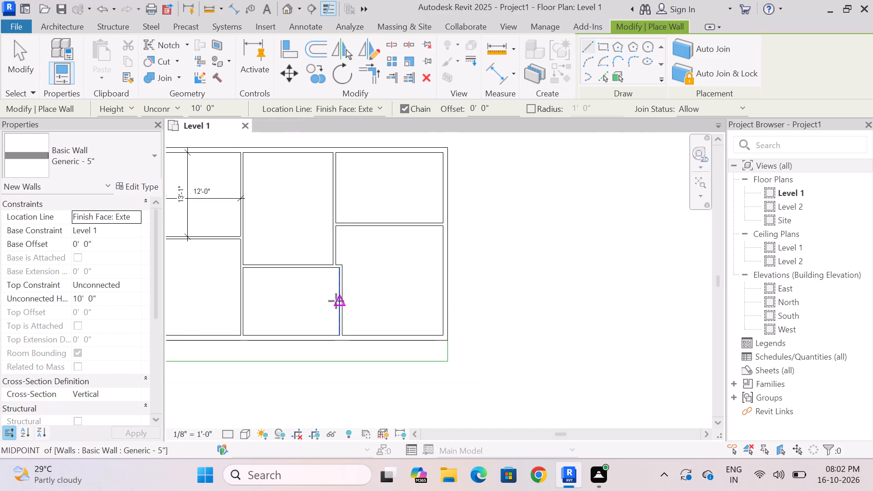
scroll(321, 301, "down", 2)
scroll(324, 307, "up", 2)
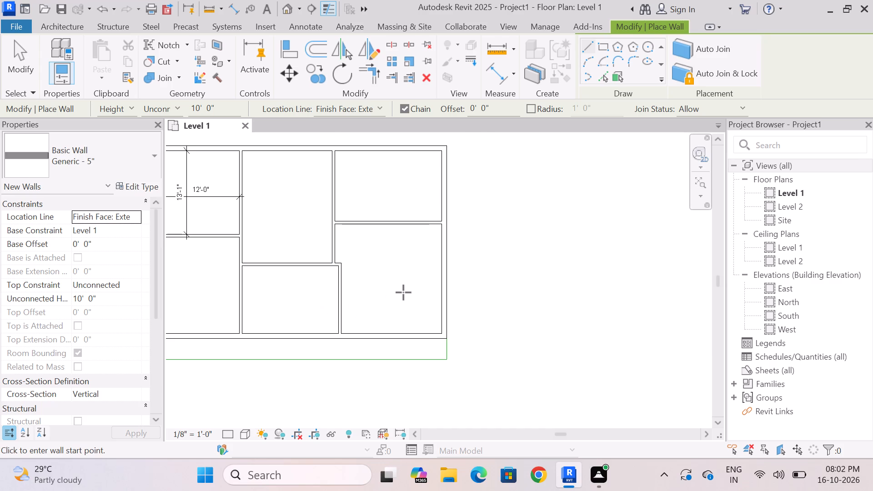
scroll(398, 296, "down", 2)
scroll(397, 296, "up", 2)
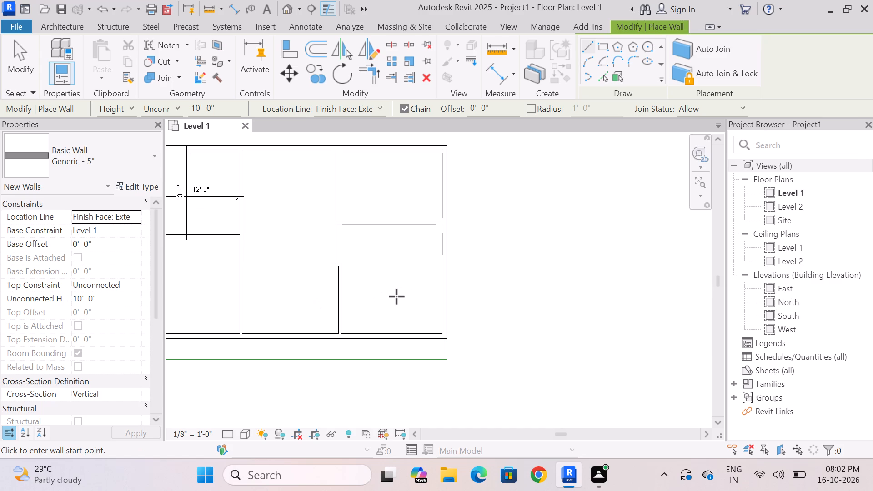
scroll(396, 296, "down", 3)
scroll(396, 296, "up", 2)
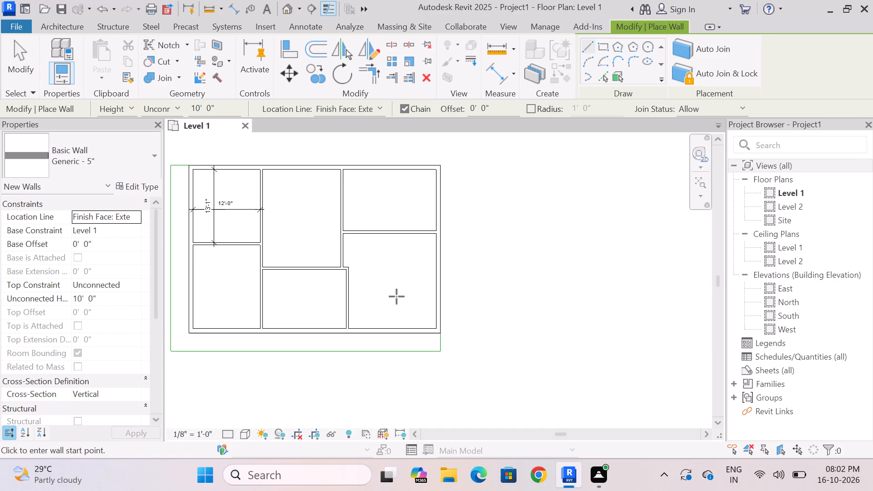
scroll(396, 297, "down", 1)
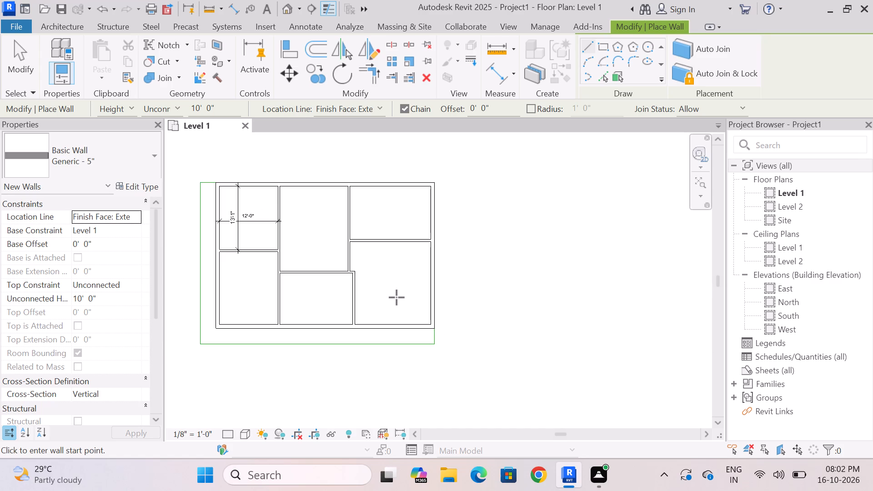
scroll(396, 297, "up", 1)
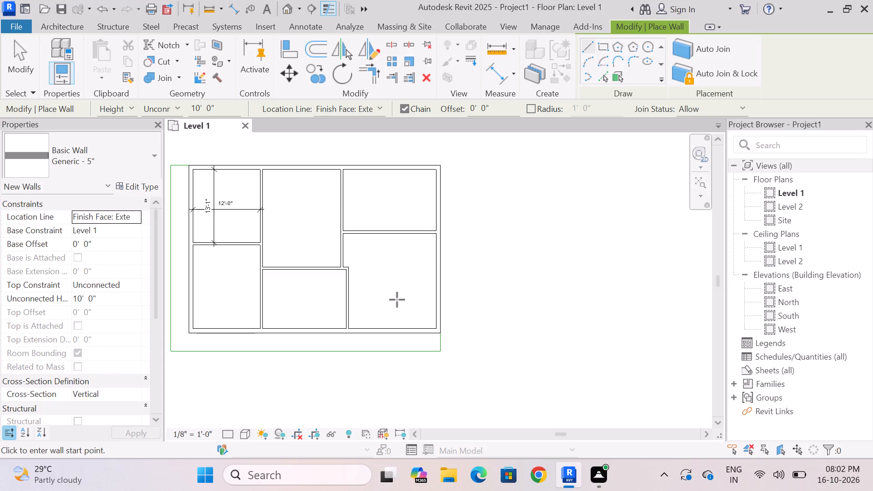
scroll(319, 242, "up", 2)
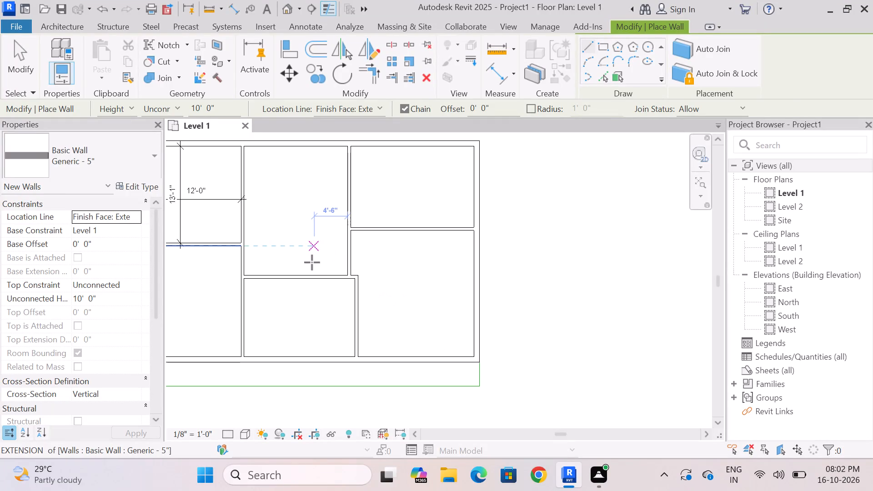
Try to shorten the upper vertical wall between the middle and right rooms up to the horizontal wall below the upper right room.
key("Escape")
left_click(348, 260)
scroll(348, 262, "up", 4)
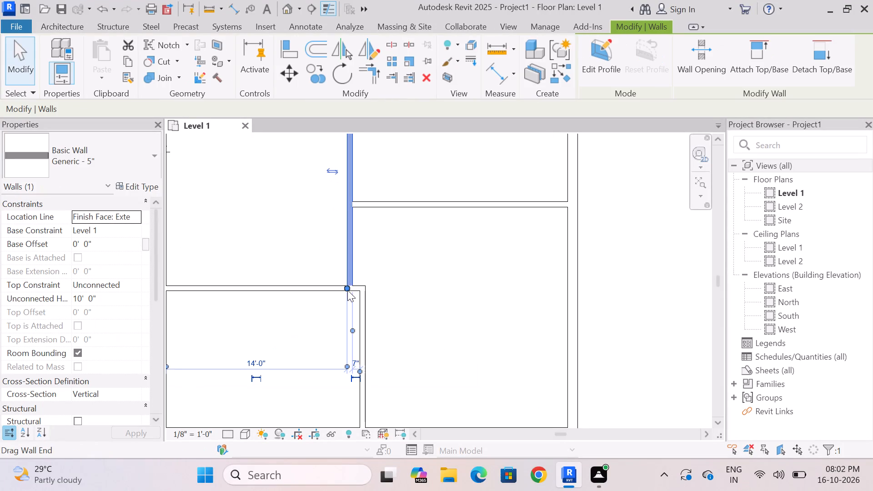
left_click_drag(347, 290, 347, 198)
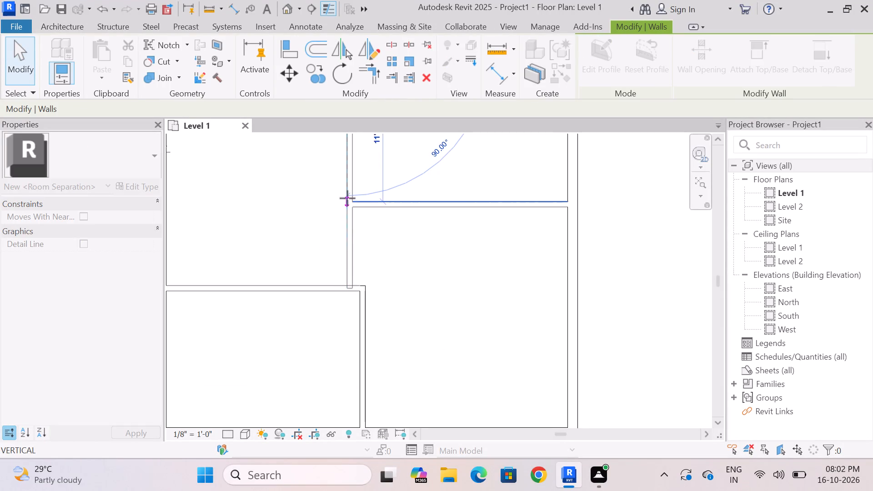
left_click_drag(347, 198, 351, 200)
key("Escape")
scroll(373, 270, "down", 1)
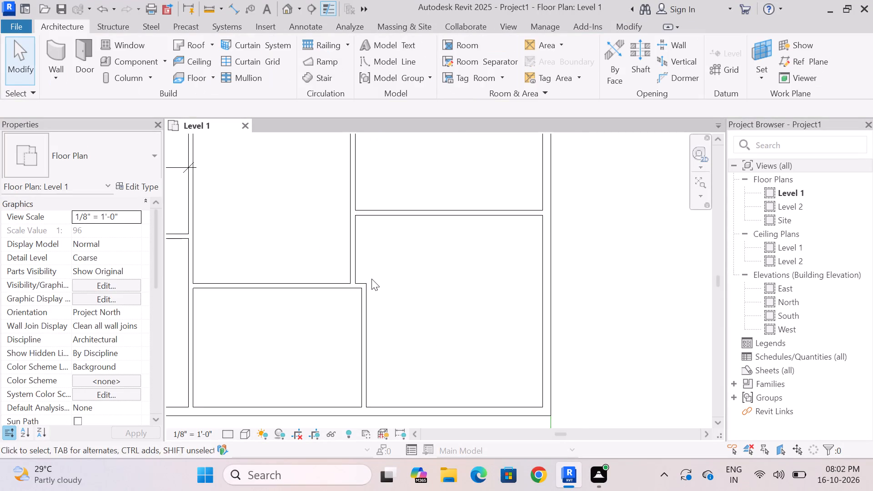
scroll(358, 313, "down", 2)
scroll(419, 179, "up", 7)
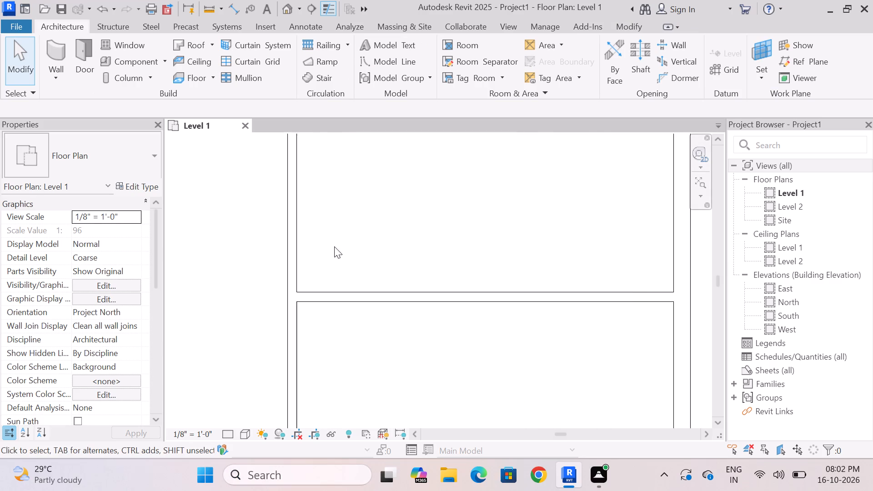
Shorten the vertical wall from the lower horizontal wall up to just below the horizontal wall under the upper right room.
scroll(334, 246, "down", 5)
scroll(316, 303, "up", 4)
left_click(309, 316)
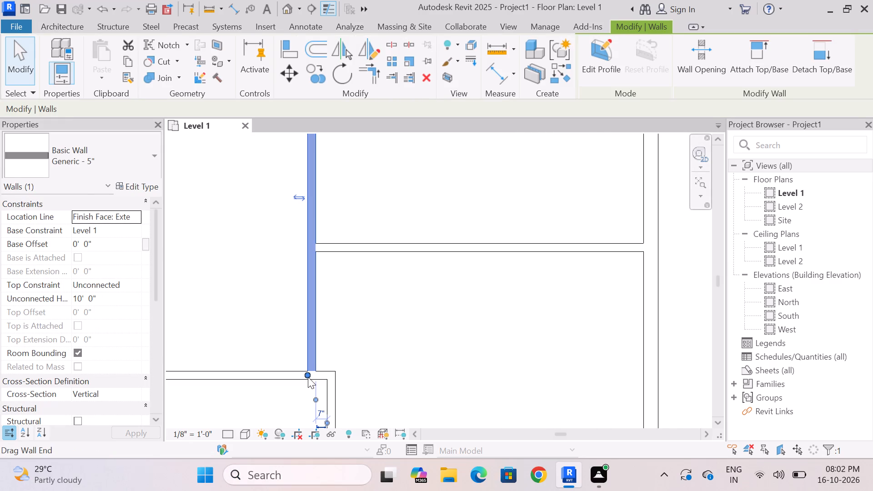
left_click_drag(307, 376, 309, 249)
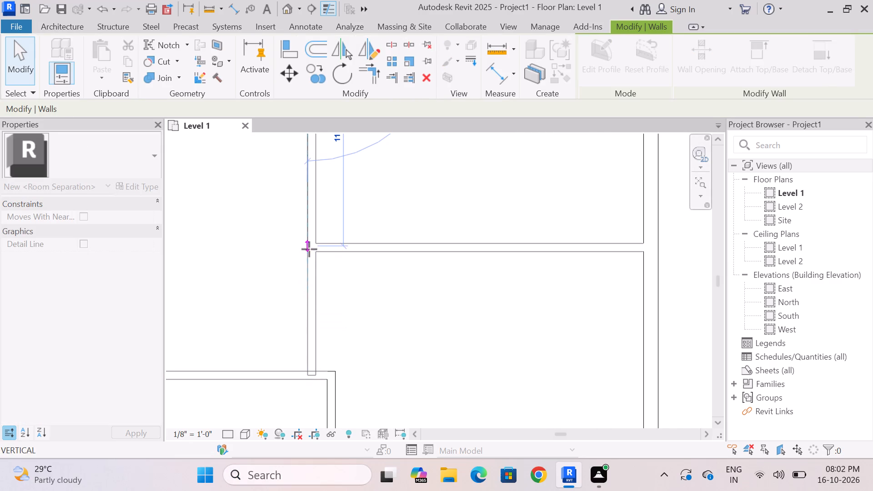
left_click_drag(309, 249, 310, 256)
scroll(312, 281, "up", 4)
key("Escape")
scroll(296, 179, "up", 4)
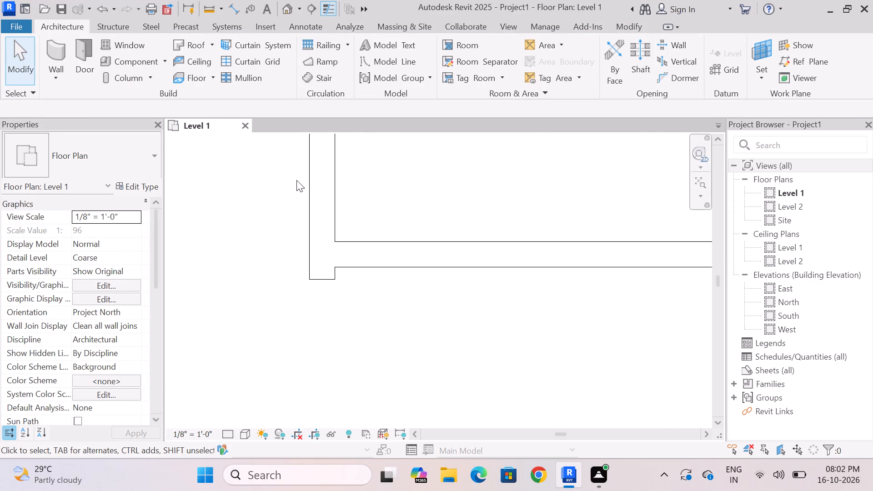
Adjust the vertical wall's lower end flush with the lower face of the adjoining horizontal wall, forming a clean corner.
scroll(296, 180, "up", 2)
left_click(324, 238)
scroll(338, 321, "up", 3)
left_click_drag(300, 307, 300, 281)
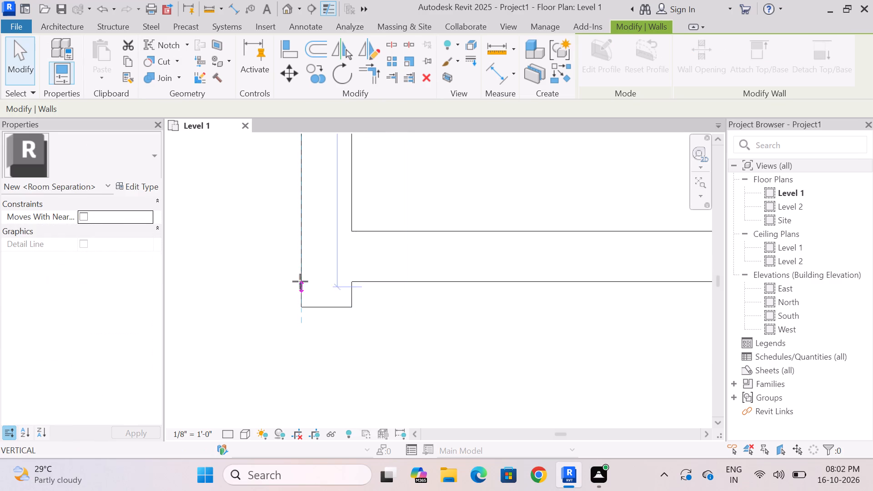
left_click_drag(300, 281, 302, 279)
key("Escape")
left_click(331, 246)
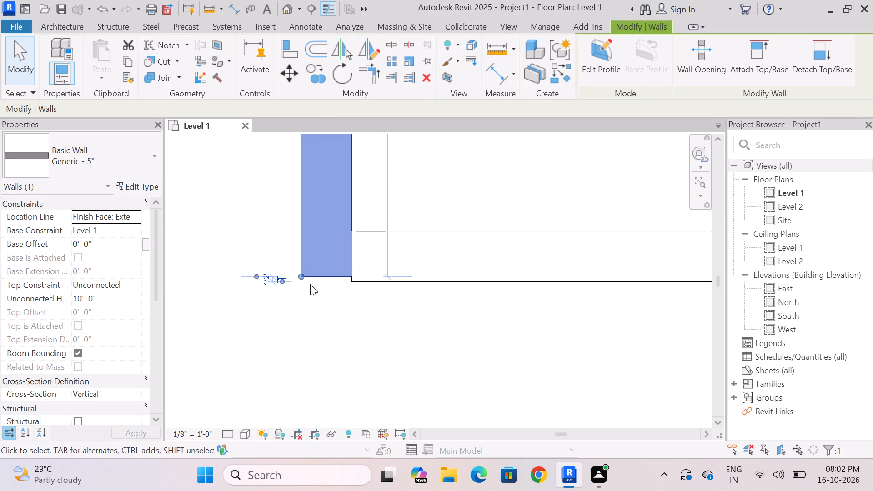
left_click_drag(301, 276, 301, 280)
scroll(307, 291, "up", 8)
key("Escape")
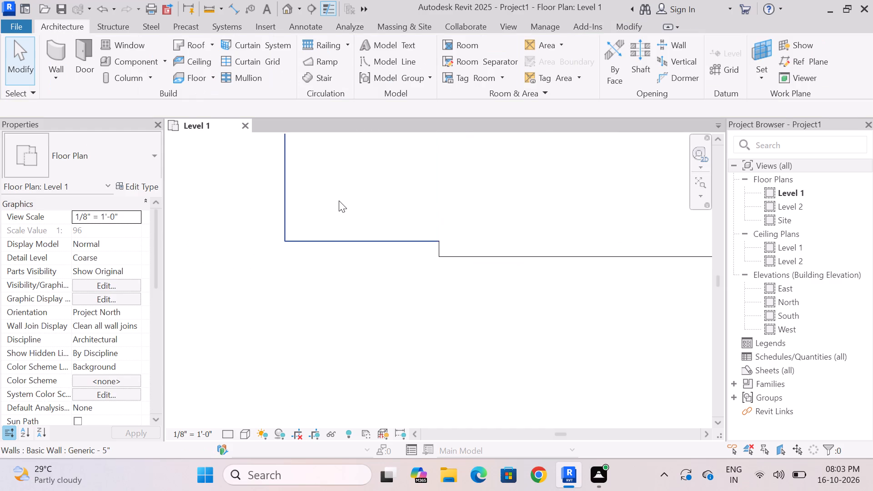
left_click(337, 200)
scroll(289, 245, "up", 1)
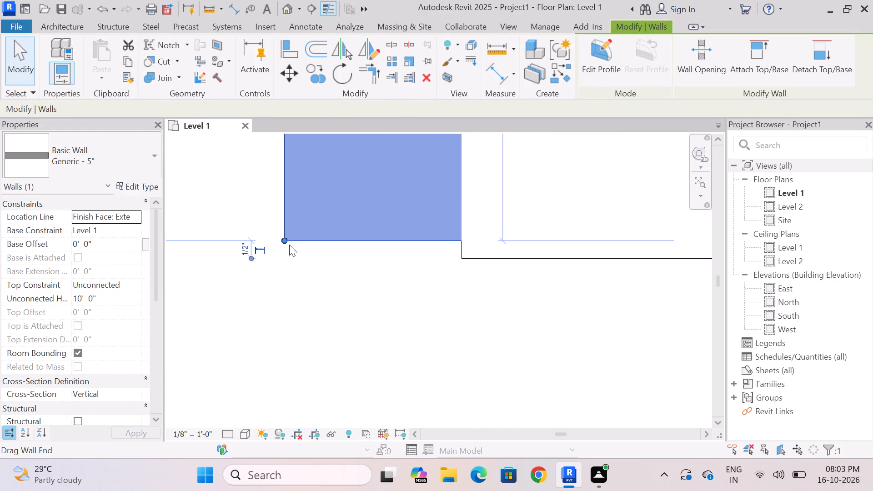
left_click_drag(282, 242, 287, 266)
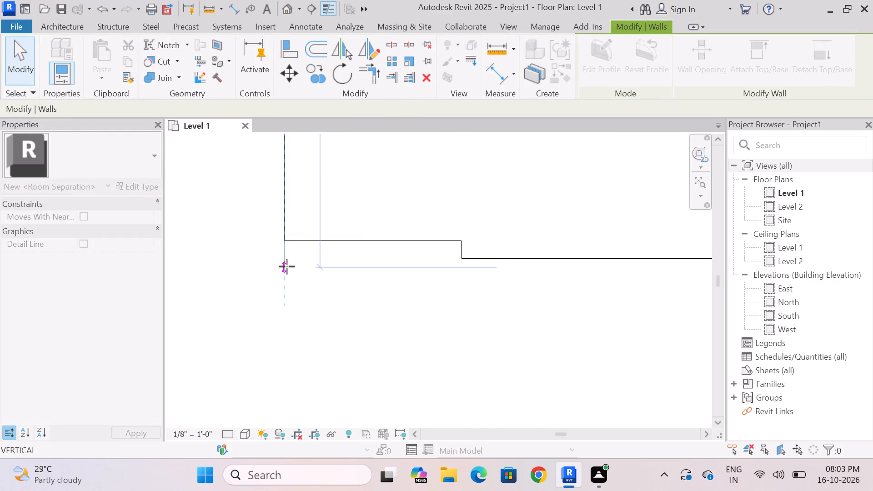
left_click_drag(287, 266, 287, 260)
key("Escape")
scroll(292, 268, "down", 2)
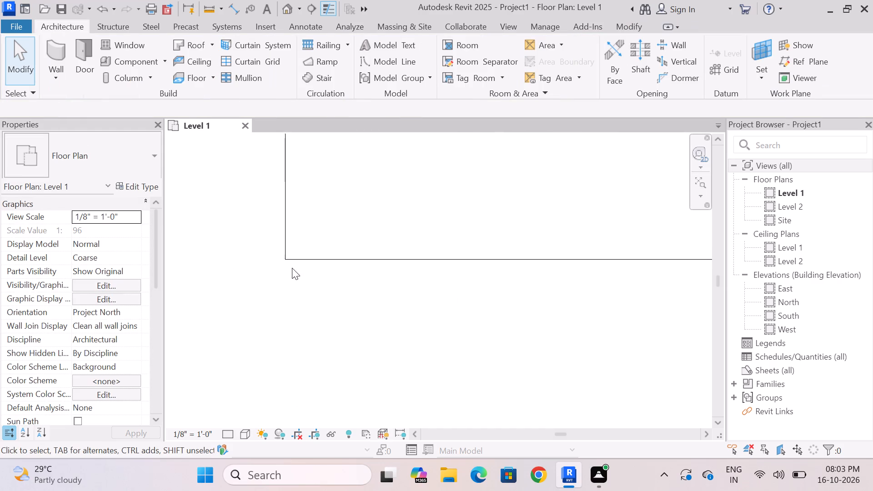
scroll(292, 268, "down", 20)
scroll(292, 268, "down", 9)
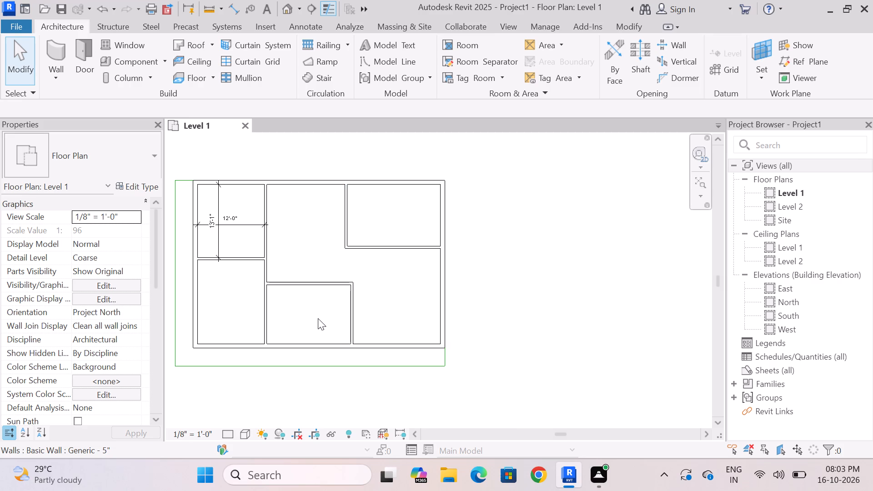
Examine the lower part of the plan around the lower middle room and the open area beside it, to place another wall.
left_click(57, 51)
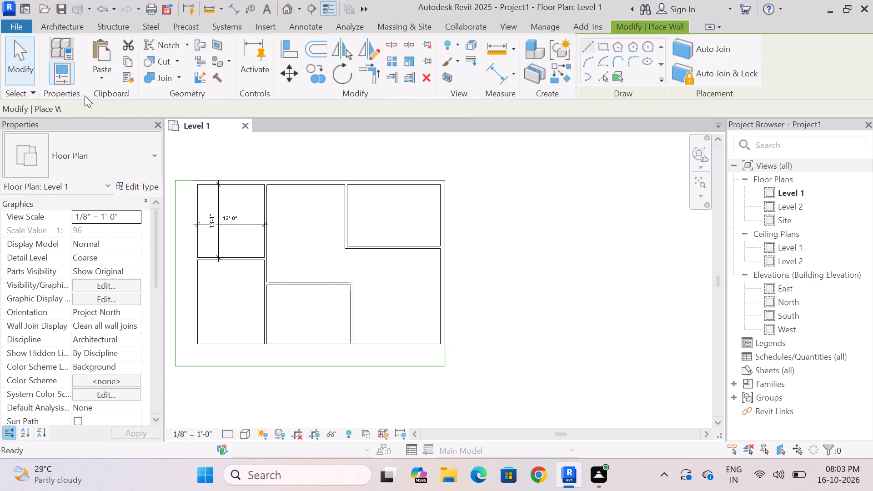
scroll(394, 330, "up", 4)
scroll(375, 294, "down", 5)
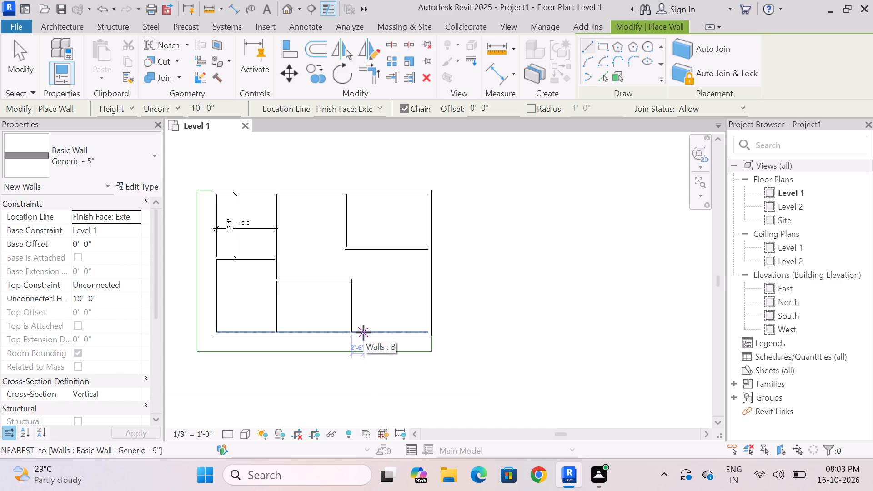
scroll(362, 324, "up", 6)
scroll(362, 323, "down", 3)
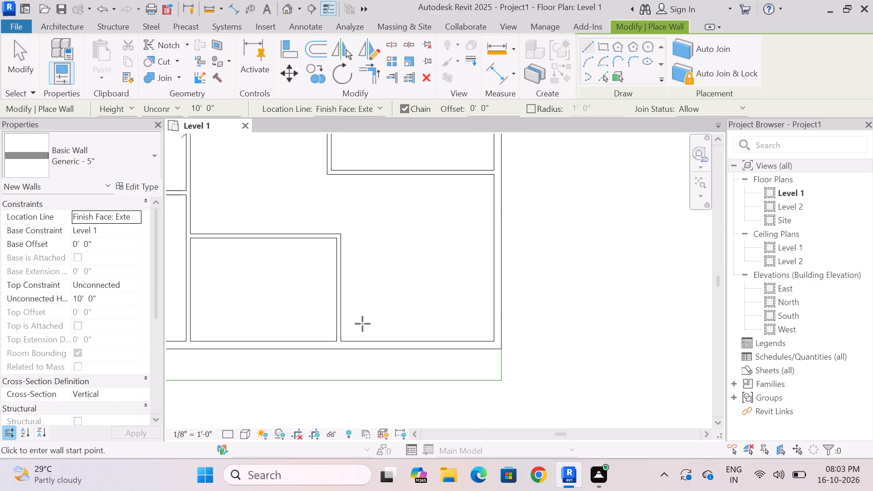
scroll(362, 324, "down", 3)
scroll(372, 319, "up", 2)
scroll(366, 323, "down", 2)
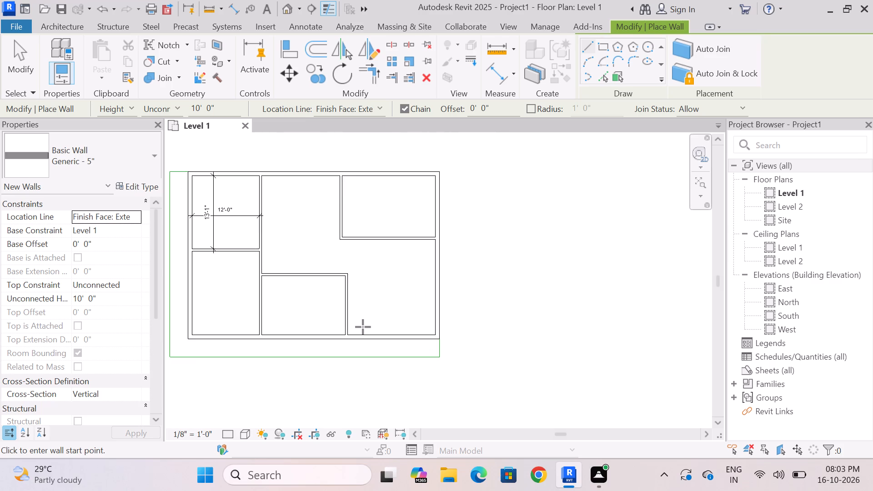
scroll(357, 330, "up", 4)
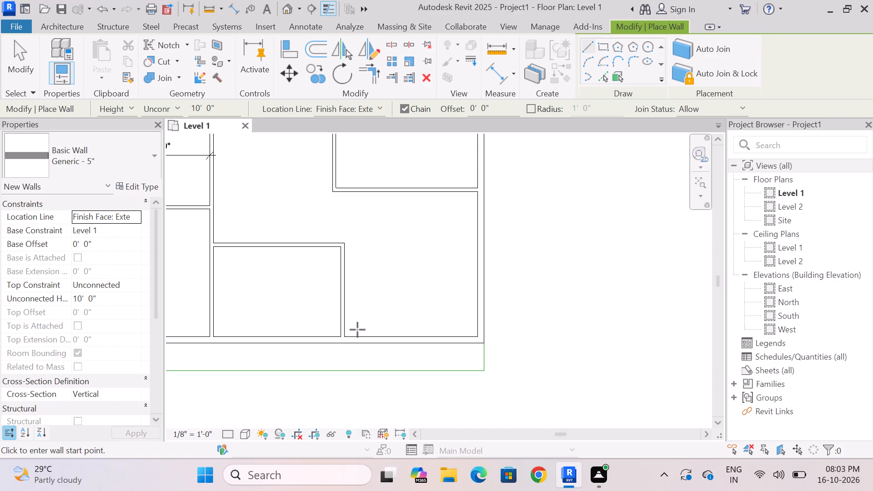
scroll(357, 330, "down", 2)
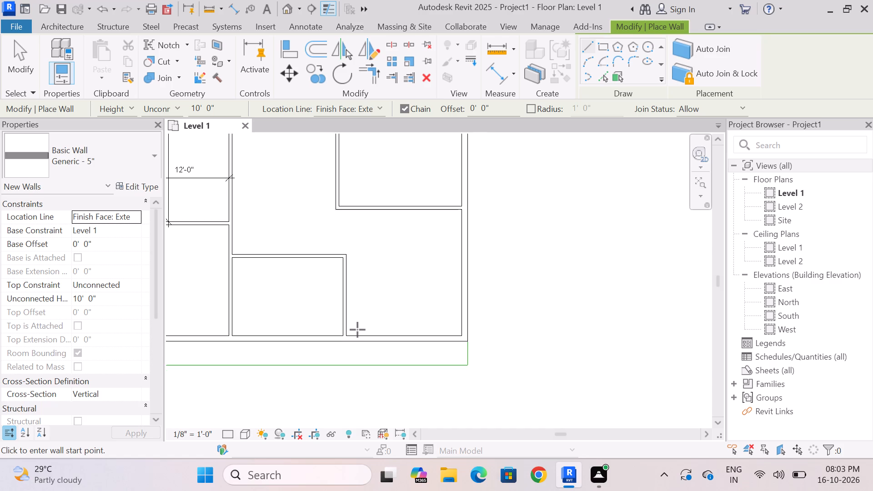
scroll(357, 330, "down", 2)
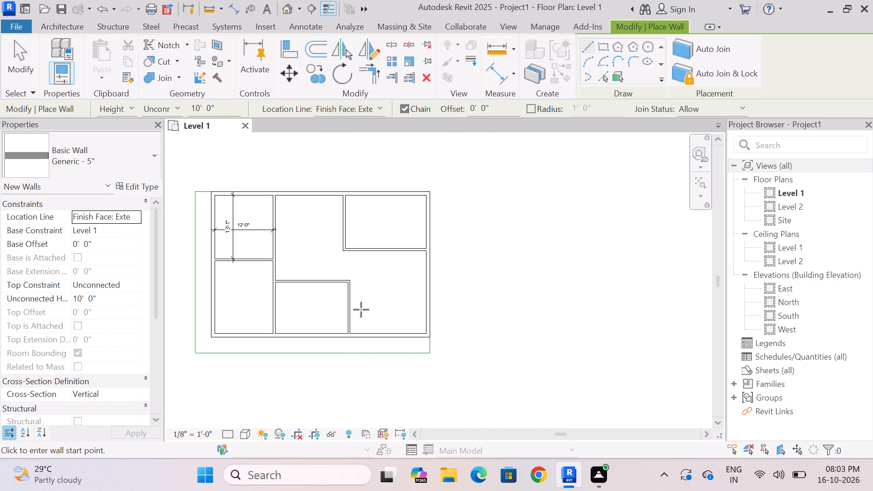
scroll(361, 310, "up", 5)
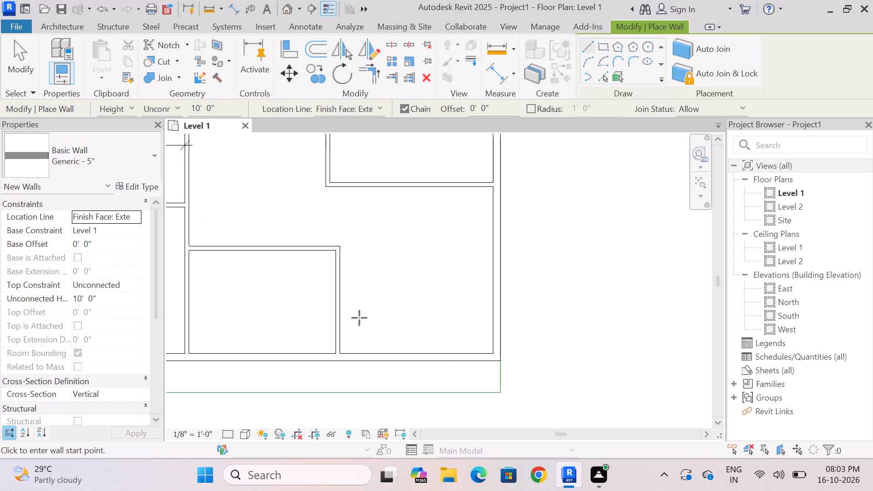
scroll(359, 318, "down", 4)
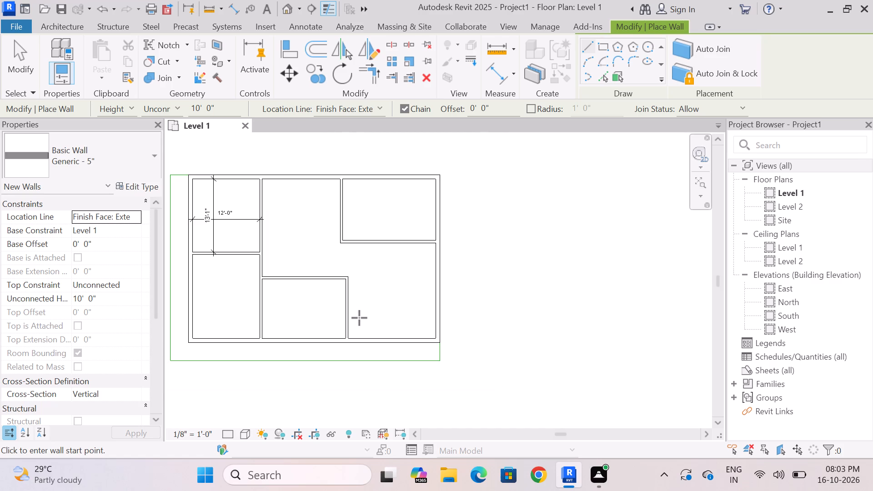
scroll(359, 318, "up", 5)
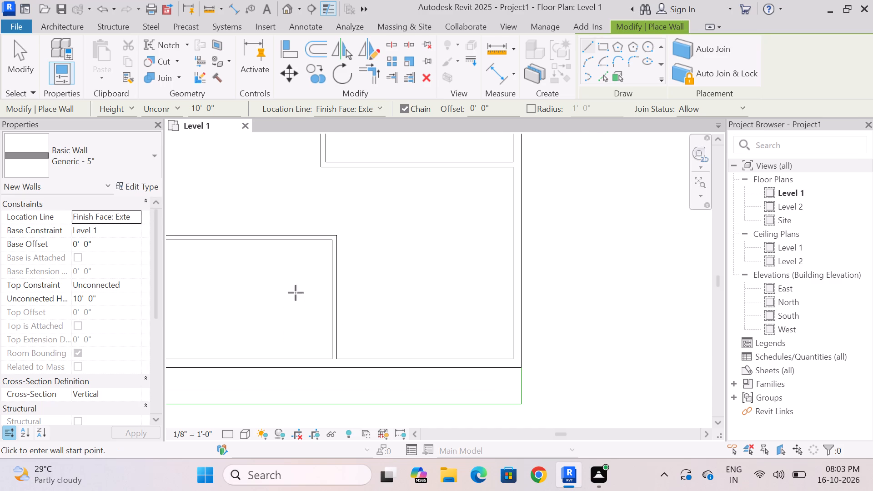
scroll(296, 292, "up", 2)
scroll(302, 301, "down", 7)
scroll(306, 304, "up", 3)
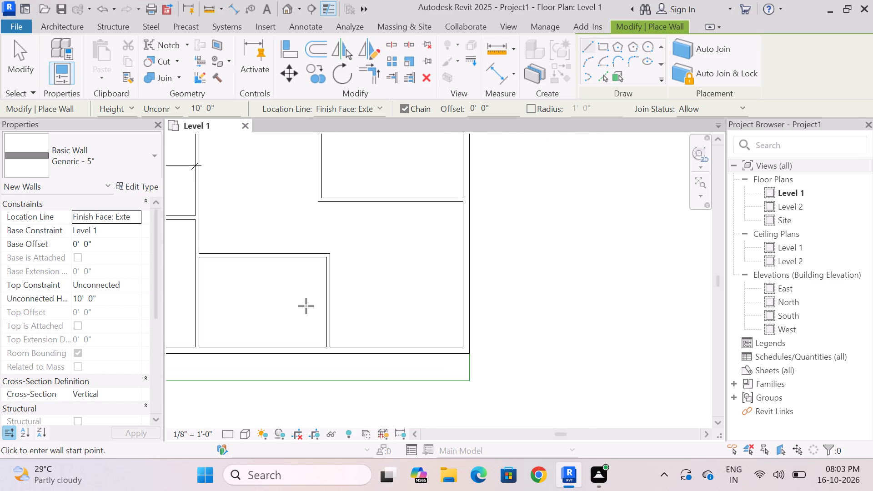
scroll(320, 319, "up", 6)
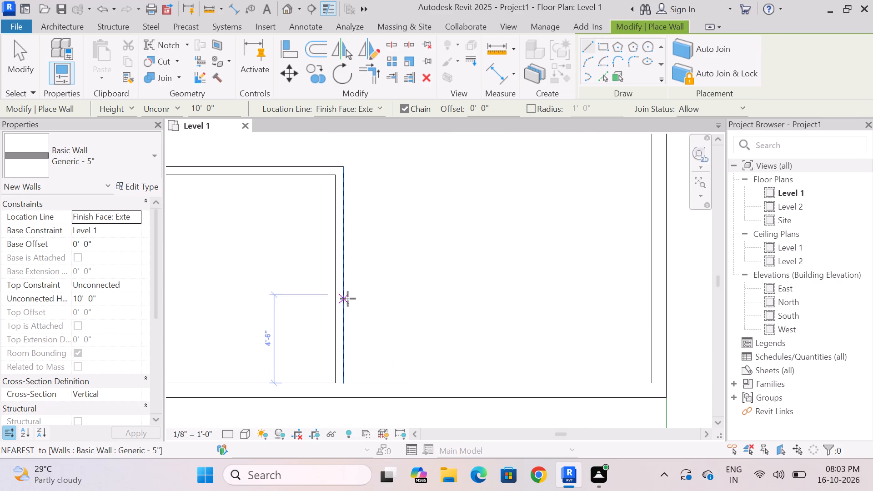
scroll(348, 326, "down", 4)
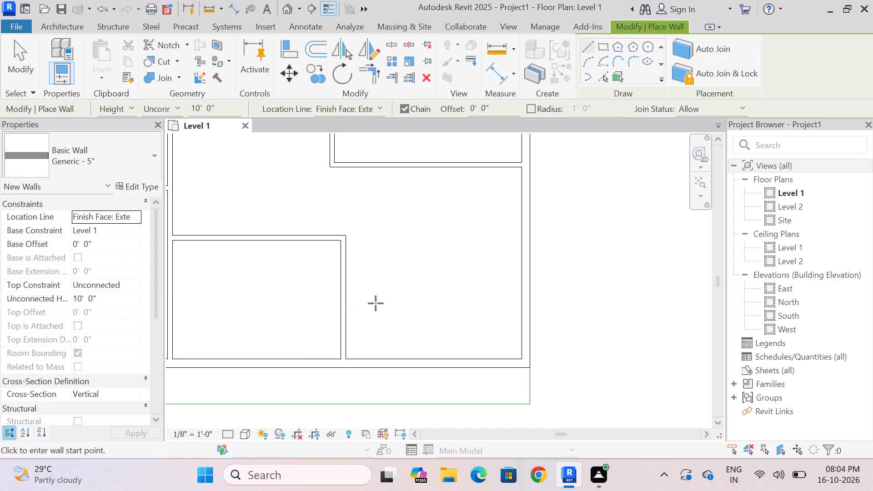
scroll(389, 300, "down", 4)
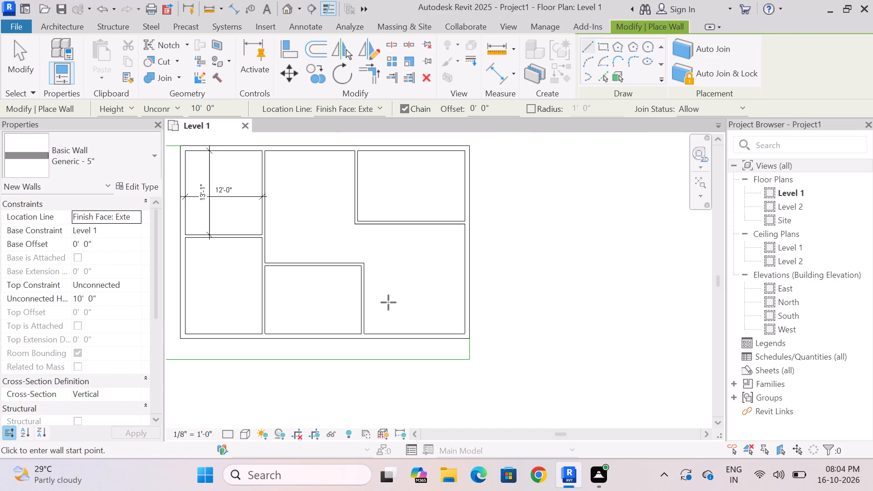
Draw a 5" vertical wall 8' from the right exterior wall's inner face, running about 11'-6" up from the bottom exterior wall.
scroll(388, 302, "down", 2)
scroll(390, 301, "up", 3)
scroll(474, 328, "up", 5)
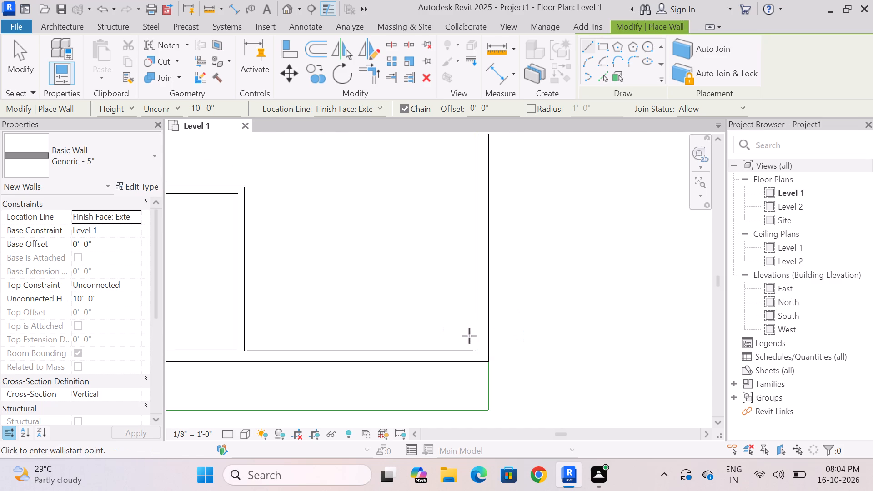
scroll(468, 337, "down", 2)
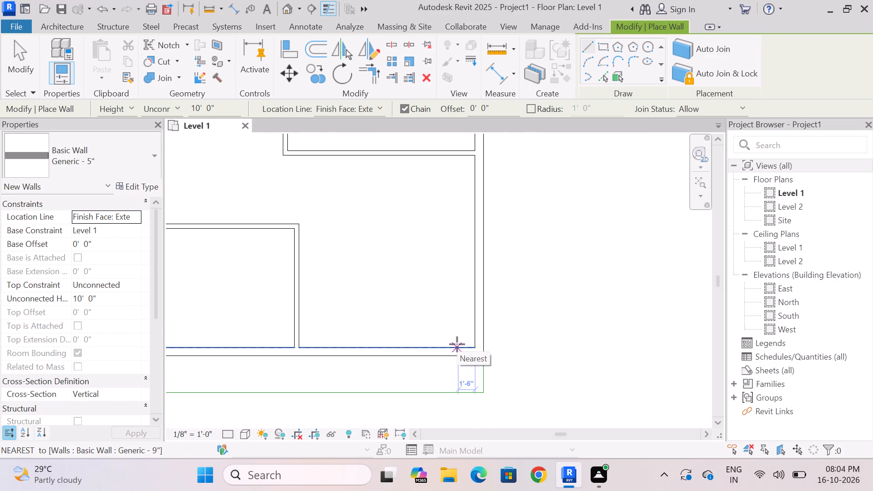
type("8'")
key("Return")
key("space")
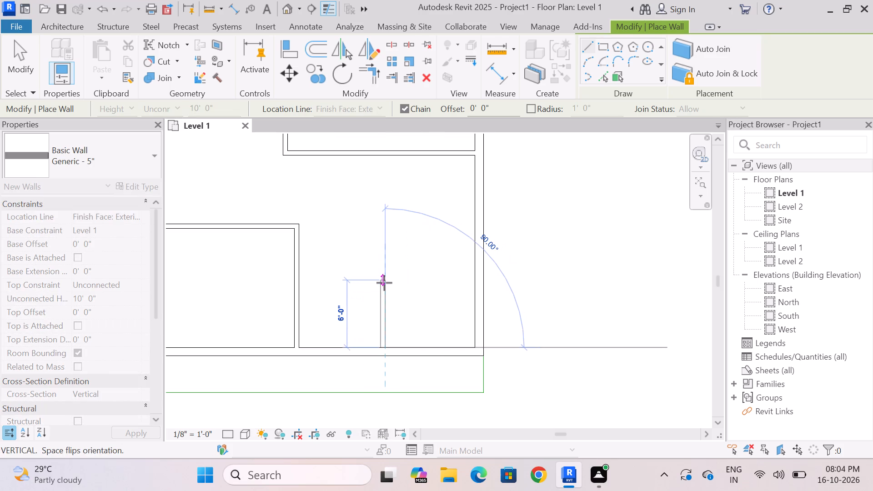
scroll(384, 283, "down", 3)
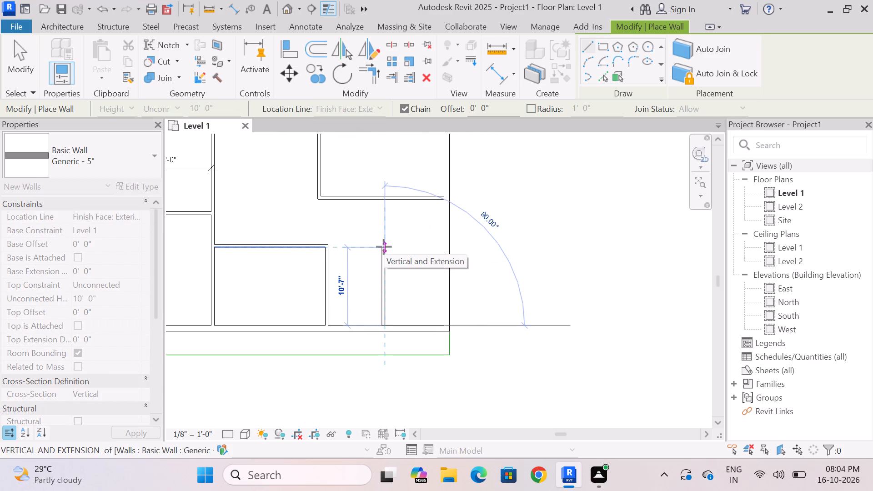
middle_click_drag(384, 247, 381, 282)
scroll(381, 282, "up", 3)
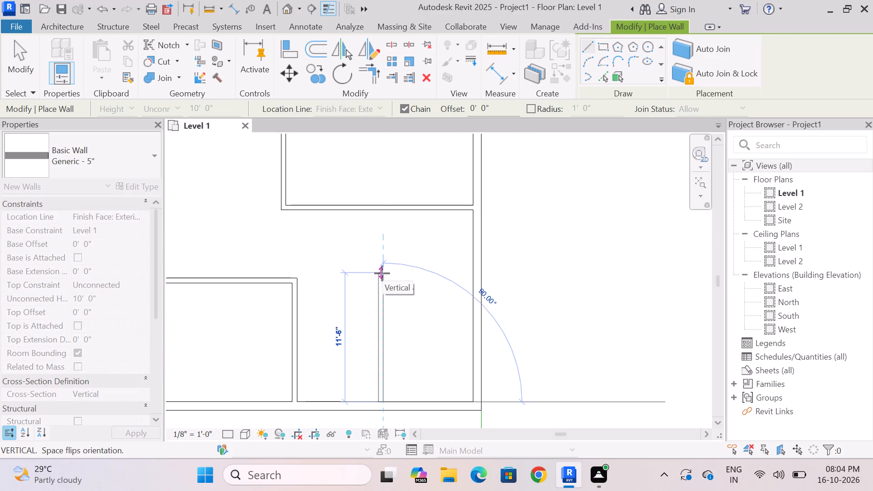
left_click(382, 273)
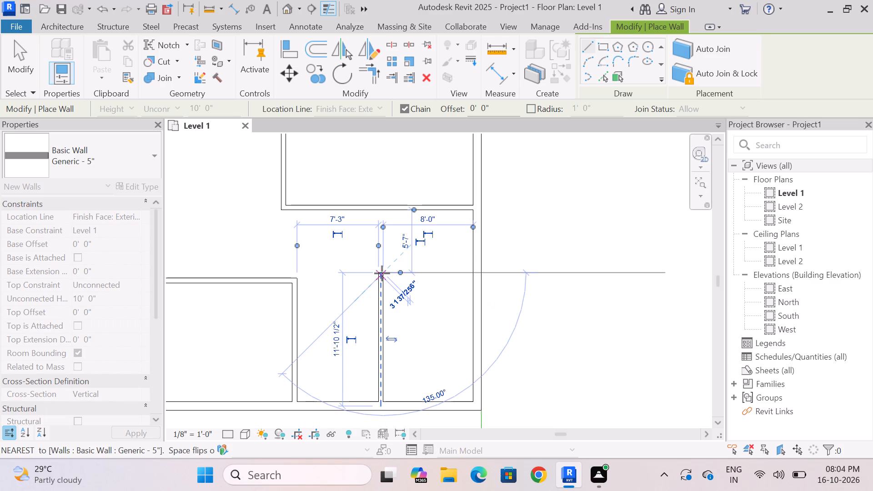
key("Escape")
scroll(428, 272, "down", 5)
scroll(377, 315, "up", 4)
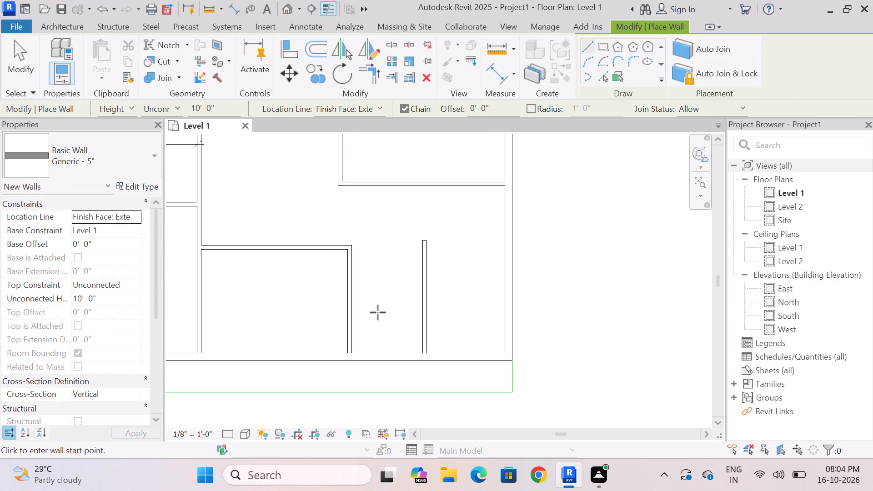
key("Escape")
Delete the vertical wall on the right side of the lower middle room.
scroll(391, 306, "down", 2)
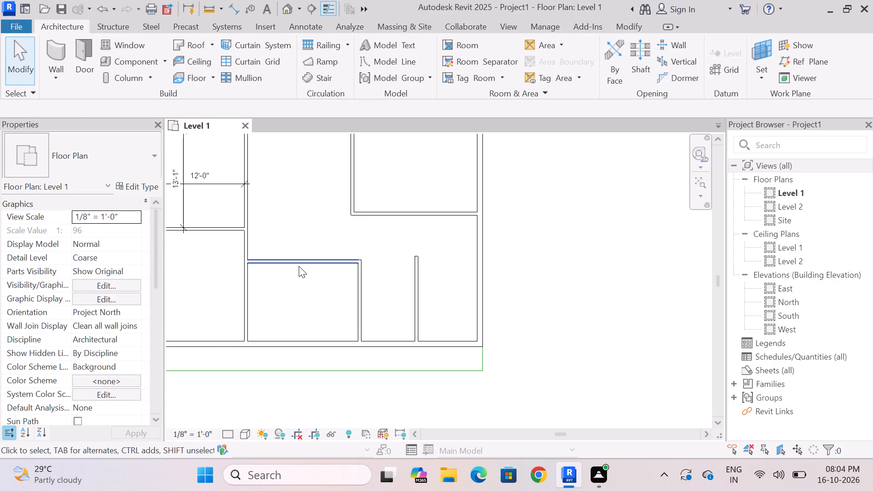
scroll(305, 287, "down", 3)
scroll(309, 281, "up", 6)
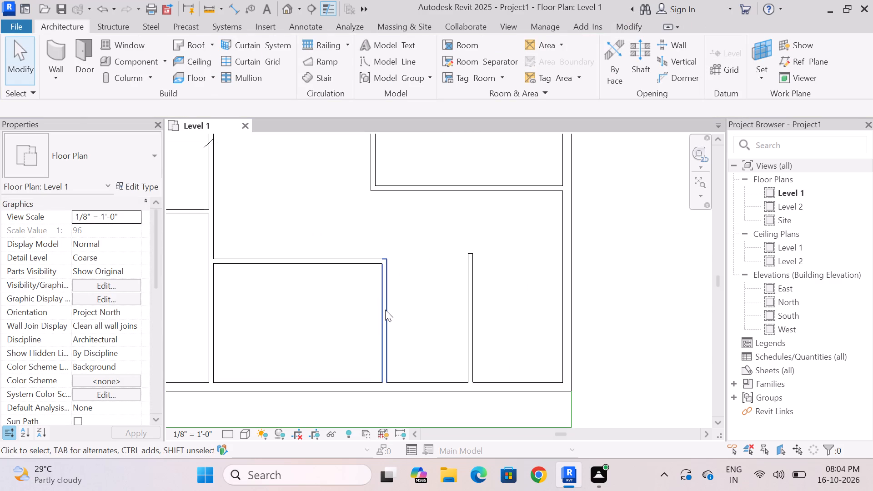
scroll(341, 288, "down", 3)
scroll(353, 309, "up", 2)
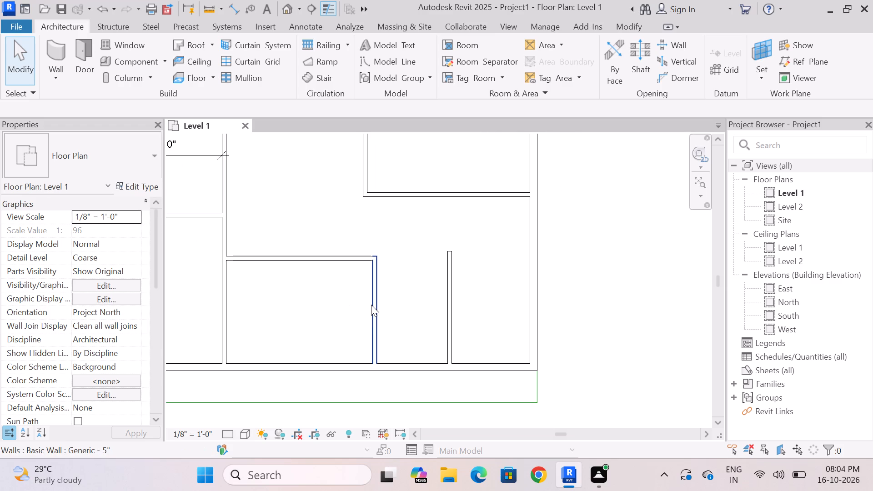
left_click(371, 305)
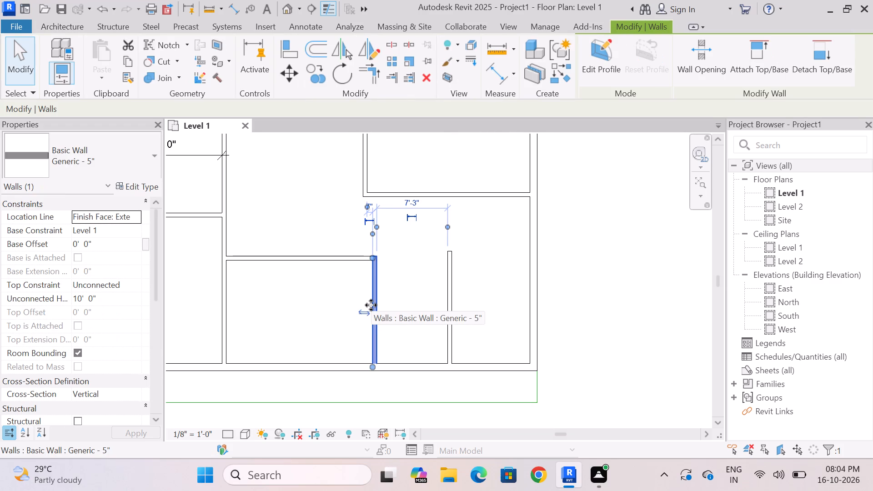
key("Delete")
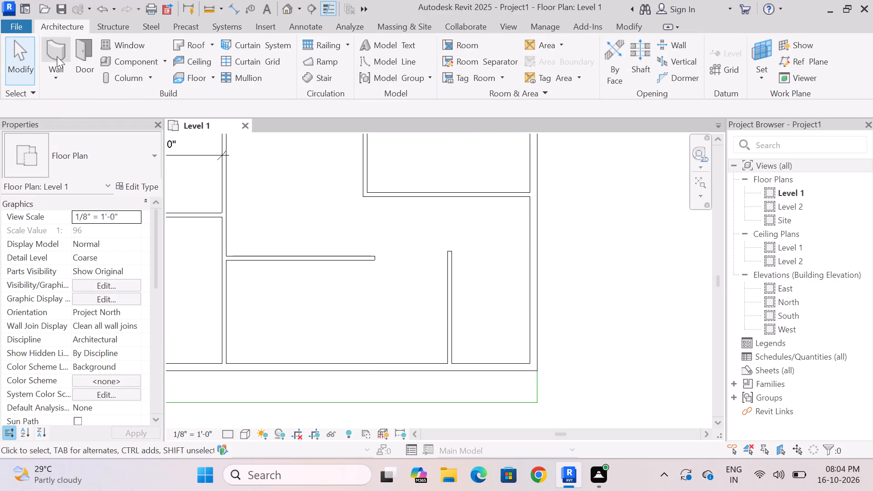
Draw a three-sided 5" wall run starting 7' below the horizontal wall's free end: 4' right, up to that wall's level, and back to its end.
left_click(58, 56)
scroll(376, 263, "up", 5)
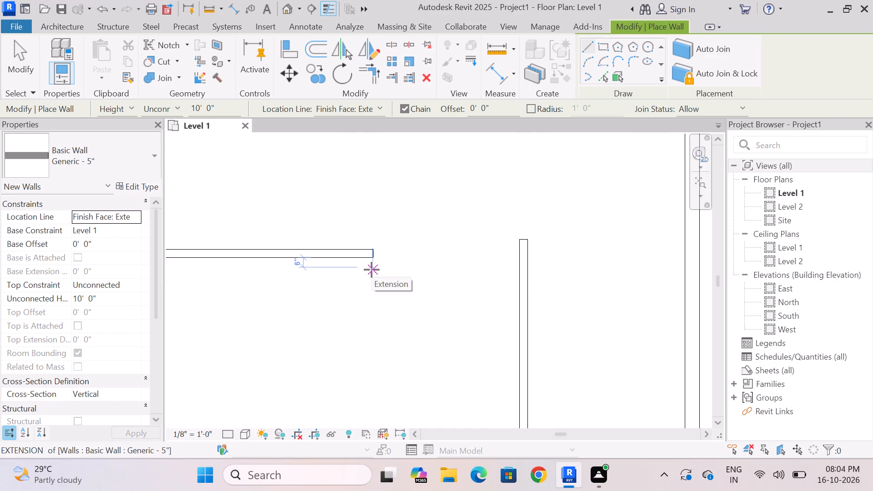
scroll(371, 270, "down", 4)
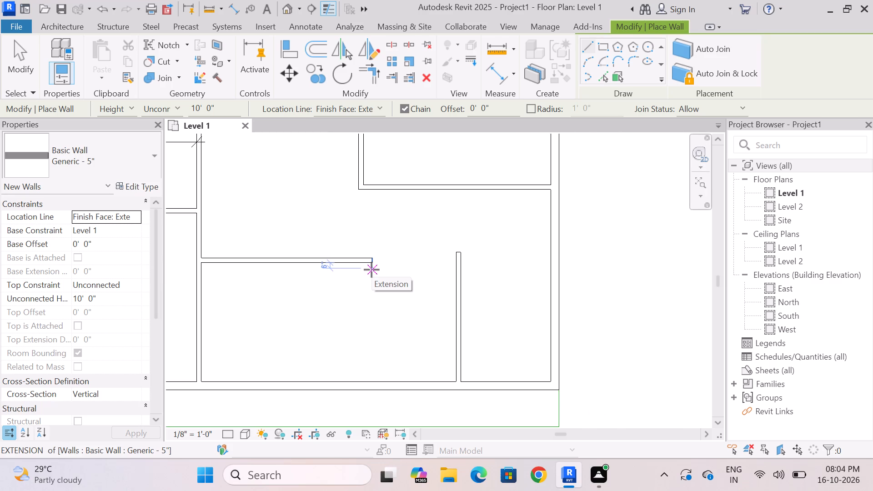
key("7")
key("apostrophe")
key("Return")
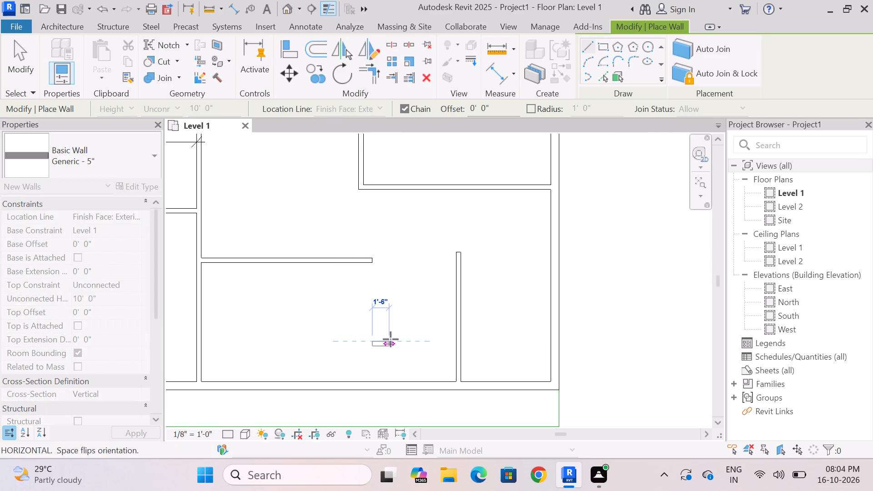
left_click(417, 340)
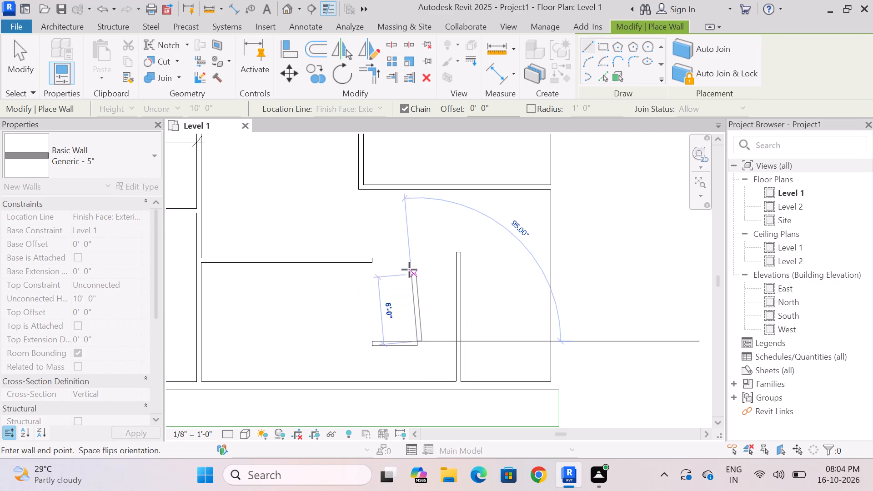
scroll(413, 260, "up", 3)
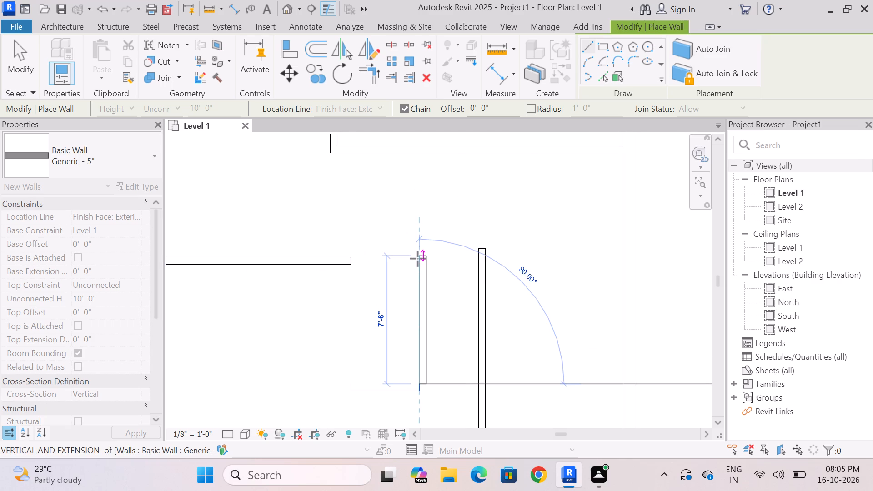
left_click(418, 259)
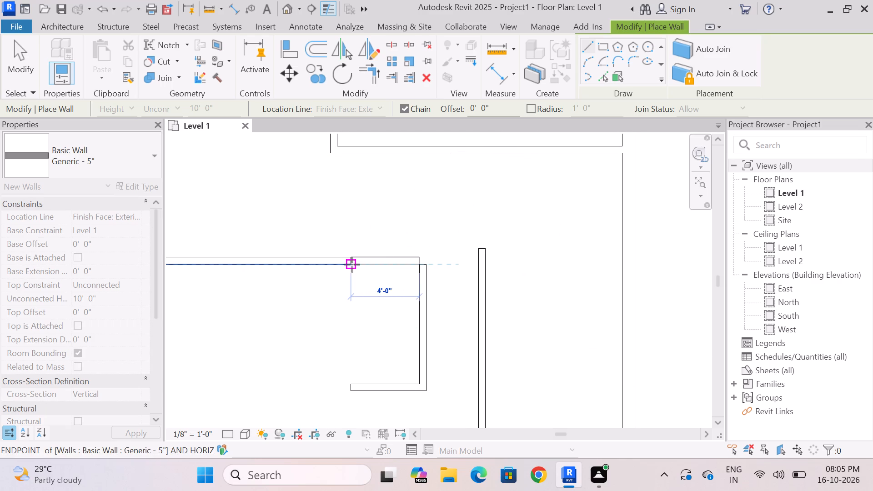
left_click(352, 265)
key("Escape")
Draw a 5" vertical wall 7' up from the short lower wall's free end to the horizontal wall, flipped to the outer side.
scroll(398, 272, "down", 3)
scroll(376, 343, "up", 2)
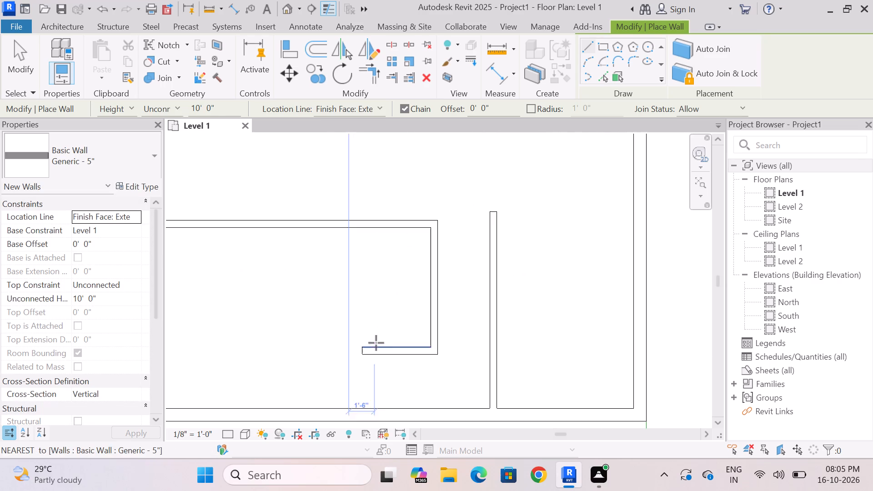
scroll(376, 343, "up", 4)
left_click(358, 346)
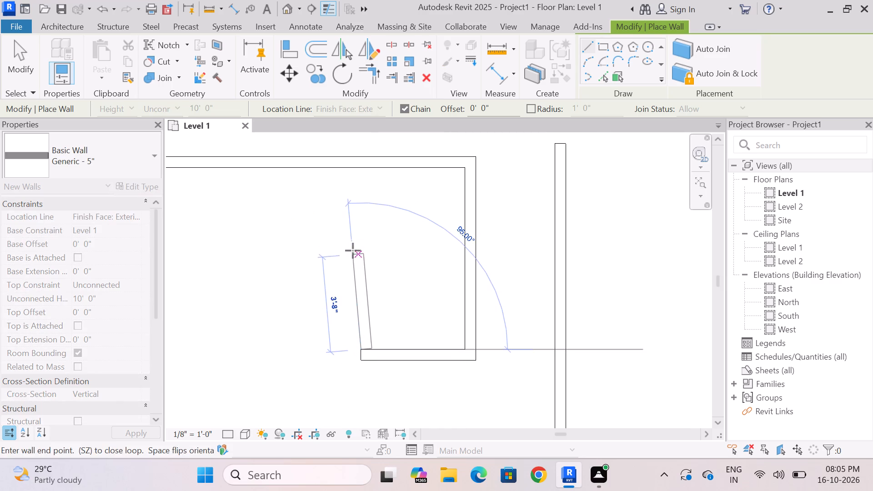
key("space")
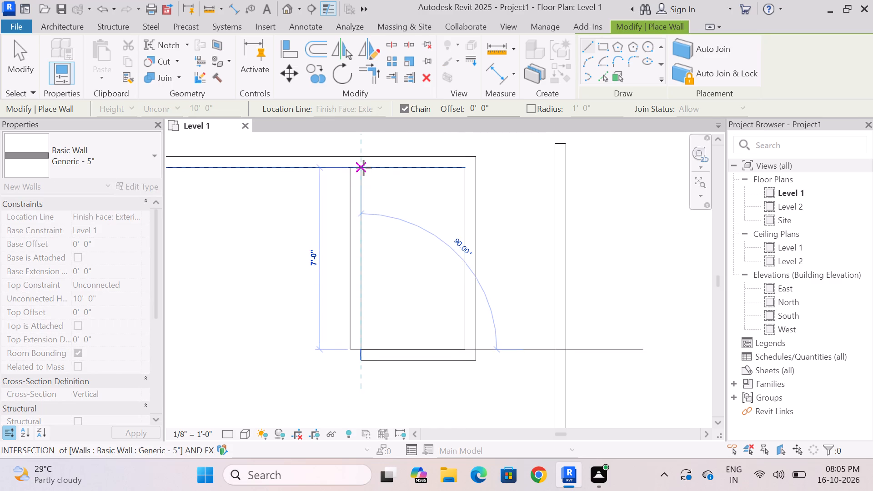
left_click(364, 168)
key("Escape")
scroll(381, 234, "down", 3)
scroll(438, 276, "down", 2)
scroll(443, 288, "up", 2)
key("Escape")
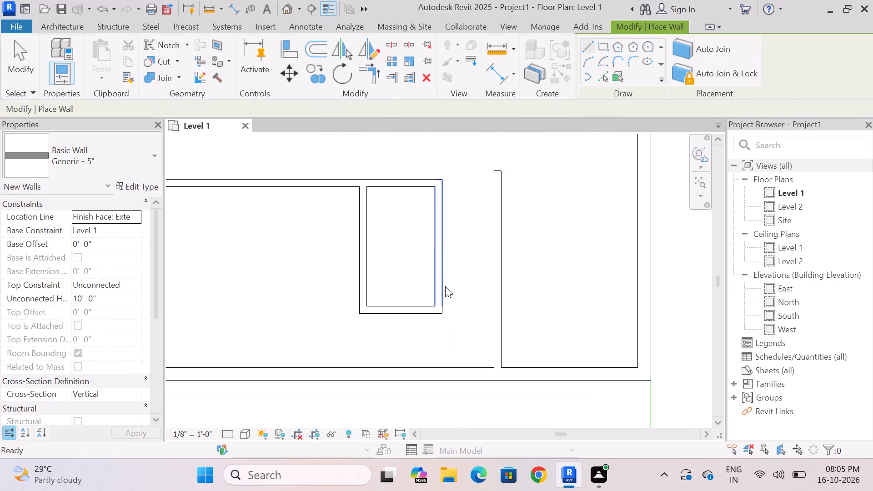
Extend the small enclosure's outer vertical wall, on the side facing the free-standing wall, down to the bottom exterior wall.
left_click(439, 274)
left_click_drag(434, 307, 436, 368)
key("Escape")
scroll(400, 276, "down", 7)
scroll(371, 266, "up", 1)
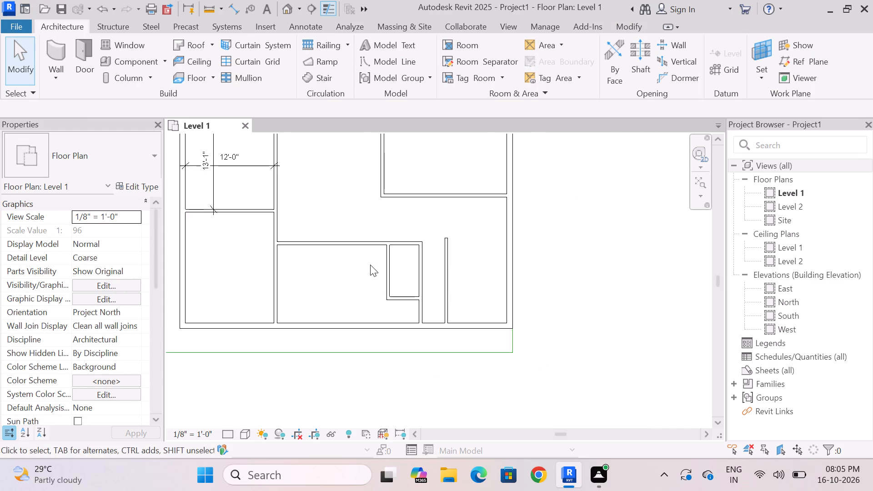
Measure the lower middle room between its horizontal walls and between its vertical walls with Aligned dimensions.
scroll(370, 265, "up", 1)
left_click(231, 6)
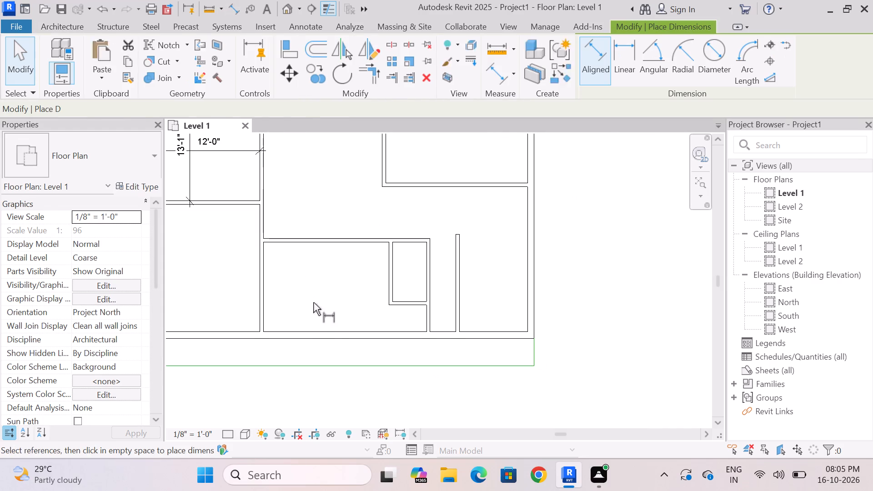
left_click_drag(321, 327, 321, 321)
left_click(322, 244)
key("Escape")
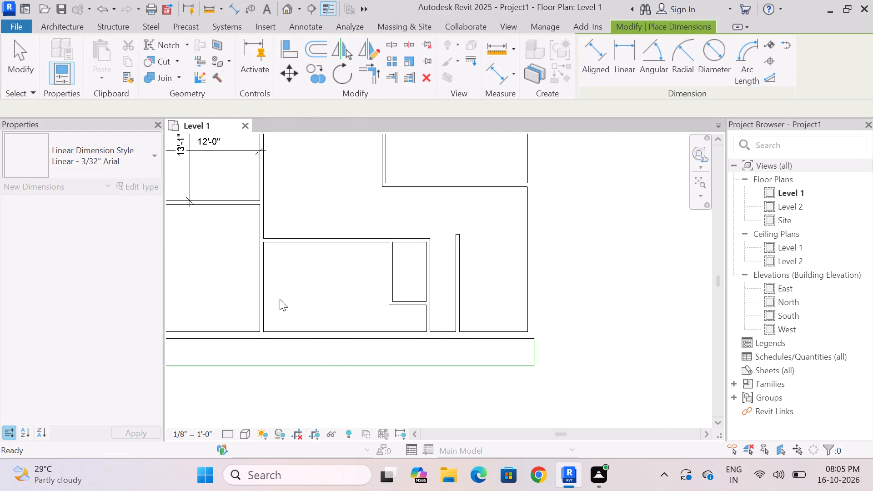
left_click(267, 293)
left_click(387, 287)
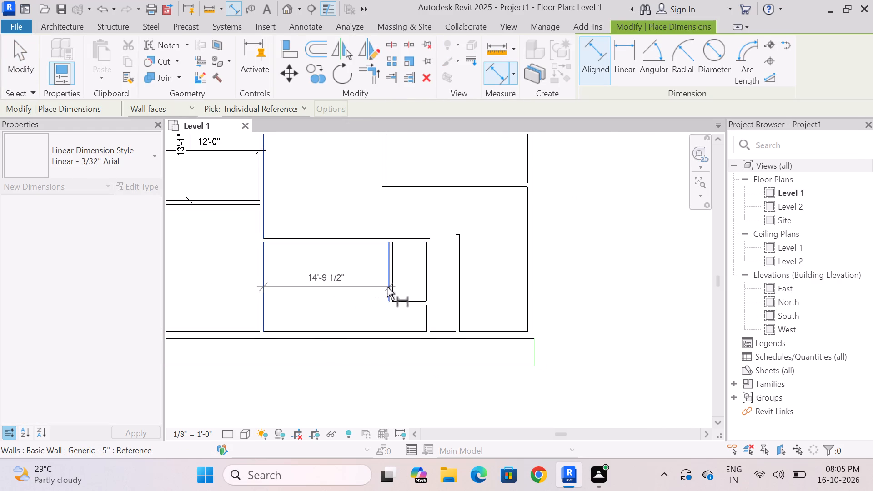
key("Escape")
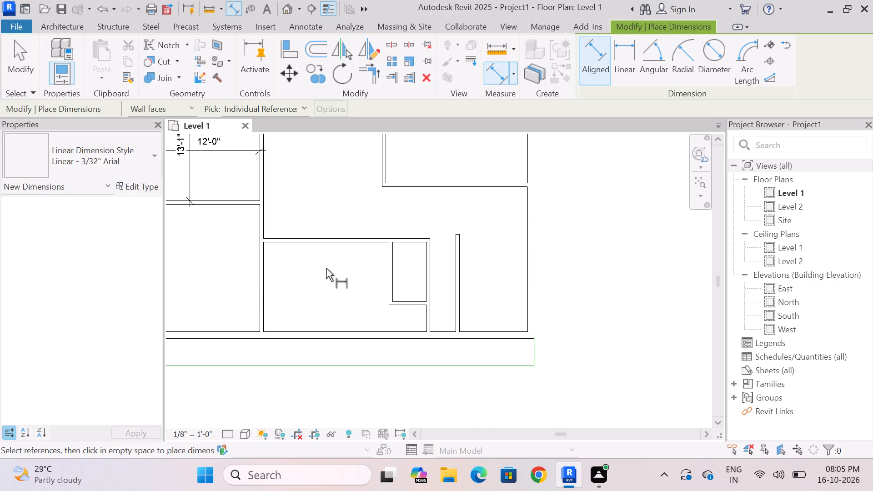
Examine the lower part of the plan around the small enclosure and the free-standing vertical wall beside it.
scroll(331, 306, "down", 3)
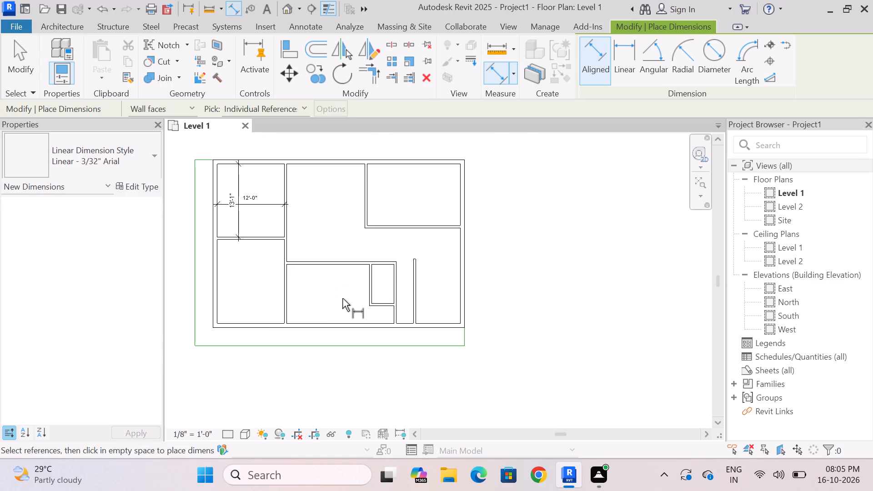
scroll(337, 289, "up", 3)
scroll(337, 289, "down", 4)
scroll(366, 286, "up", 3)
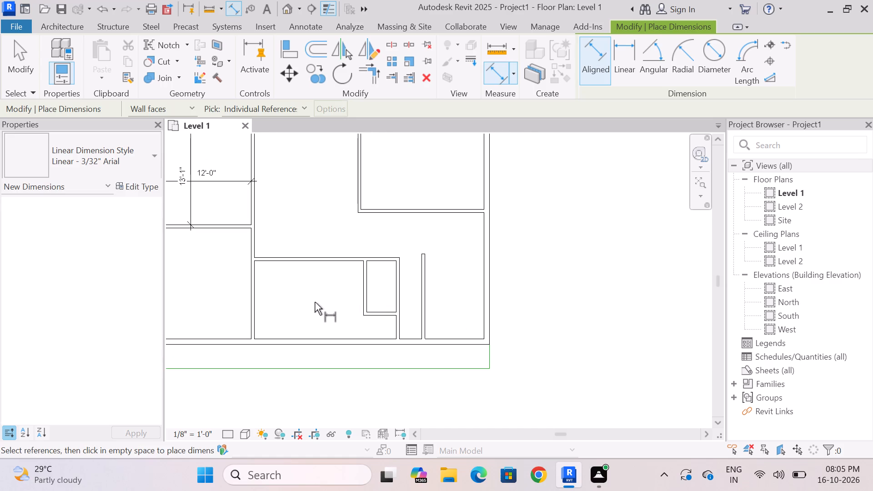
scroll(314, 301, "down", 1)
scroll(326, 304, "up", 2)
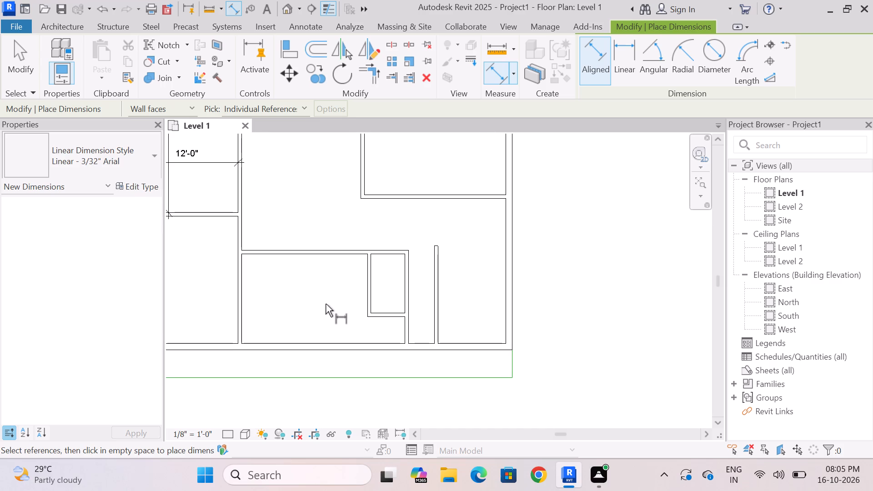
scroll(326, 304, "down", 2)
scroll(358, 287, "up", 2)
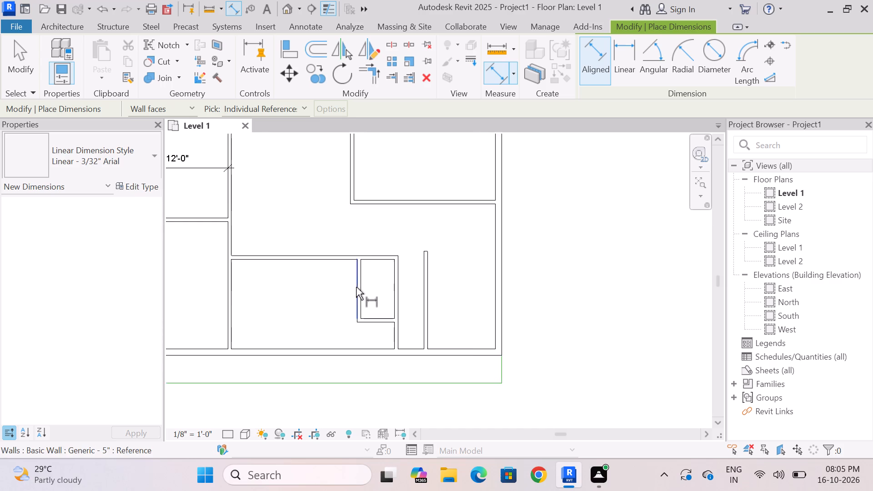
scroll(337, 299, "down", 3)
scroll(397, 273, "up", 3)
scroll(380, 351, "up", 3)
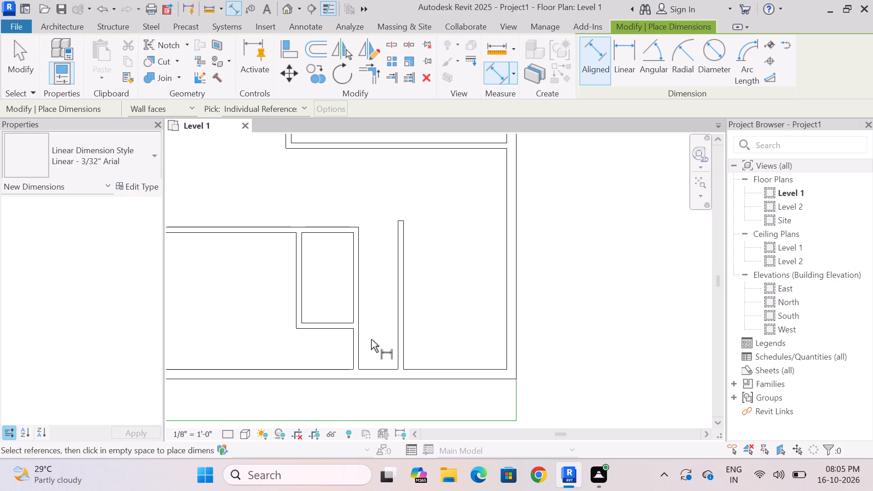
scroll(372, 320, "down", 5)
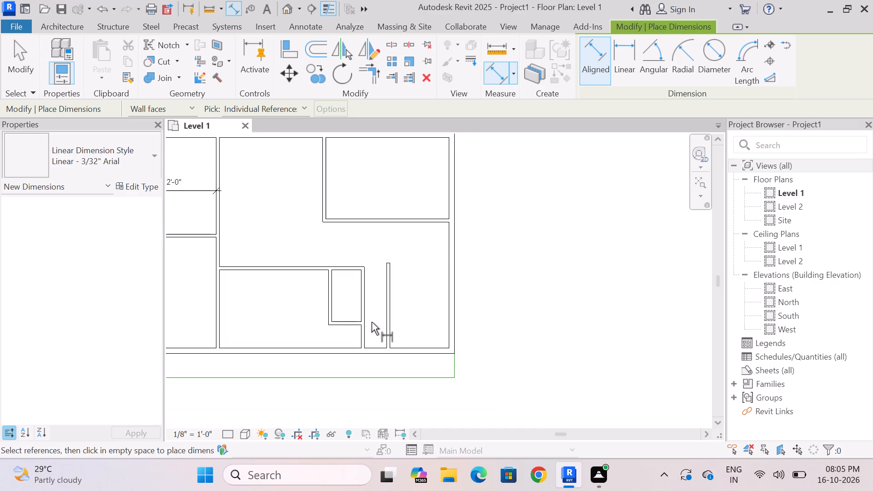
scroll(376, 343, "up", 5)
scroll(344, 341, "down", 1)
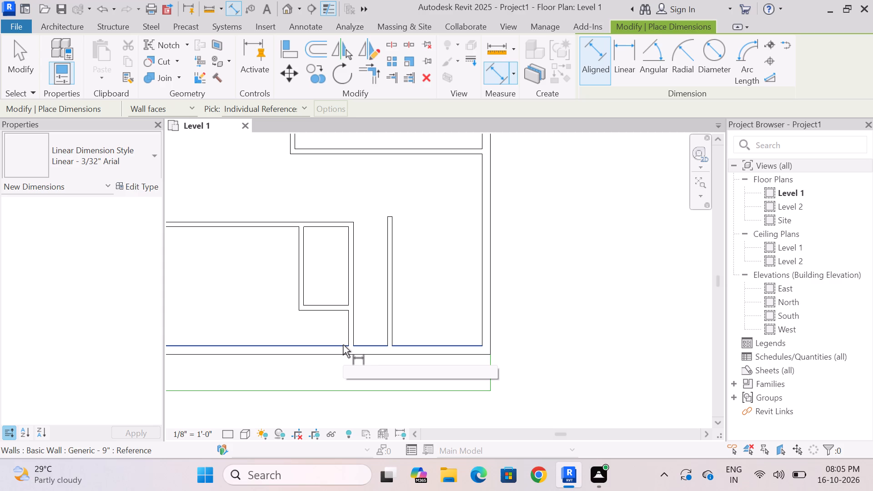
scroll(300, 332, "down", 3)
scroll(299, 332, "up", 1)
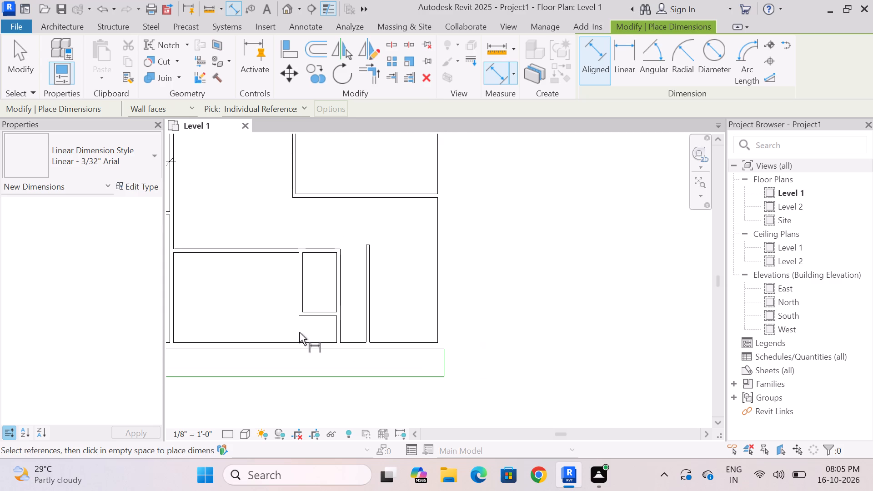
scroll(307, 331, "down", 2)
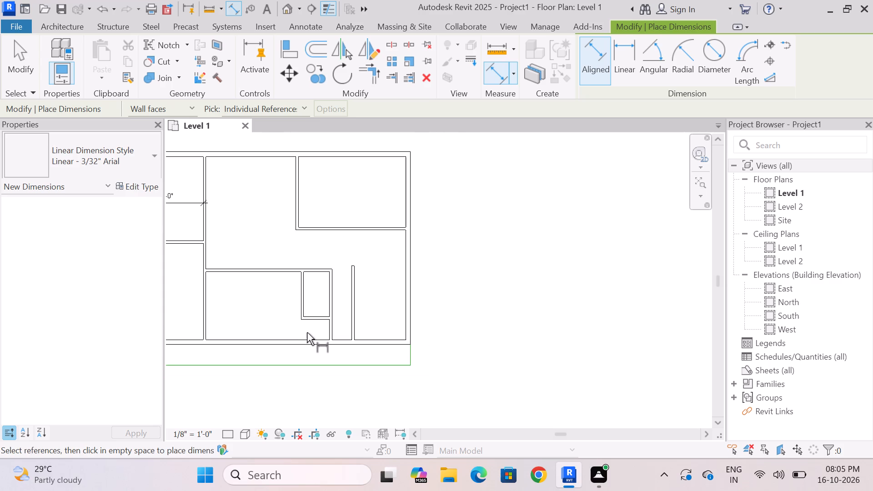
scroll(391, 317, "down", 3)
scroll(353, 306, "up", 4)
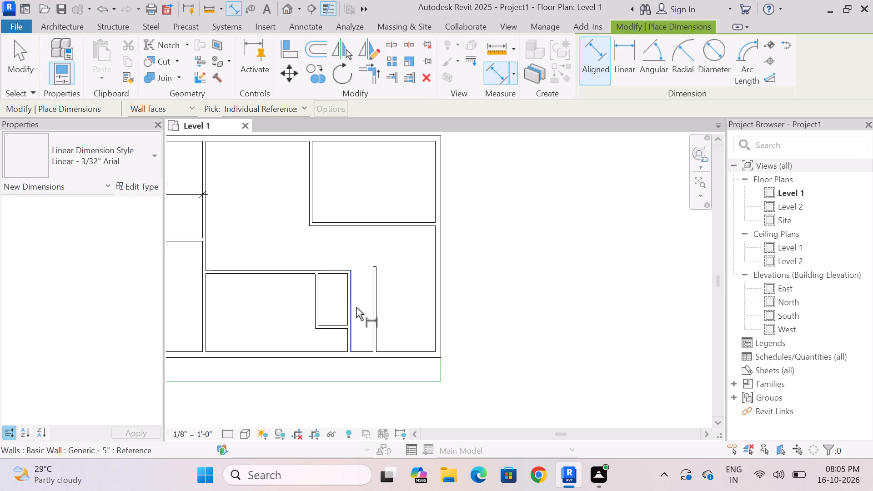
scroll(356, 307, "up", 2)
scroll(361, 326, "down", 4)
scroll(369, 286, "up", 4)
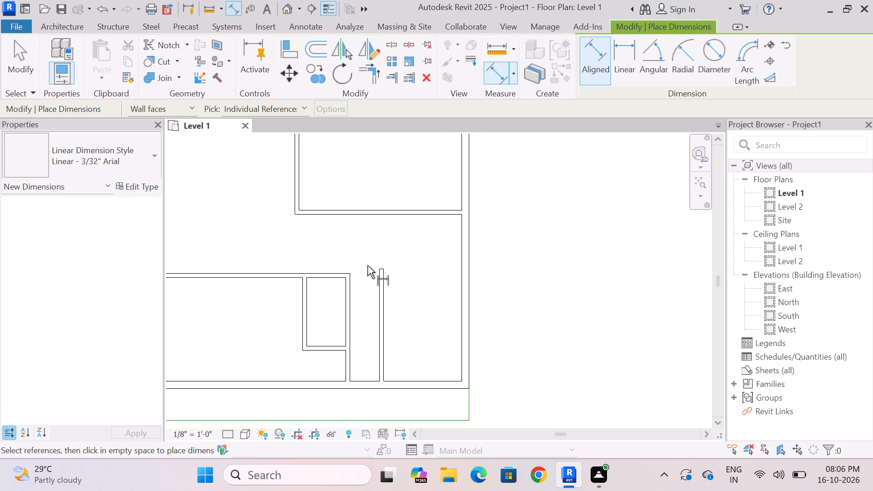
Measure the gap between the lower middle room's extended wall and the free-standing vertical wall.
left_click(60, 27)
left_click(55, 52)
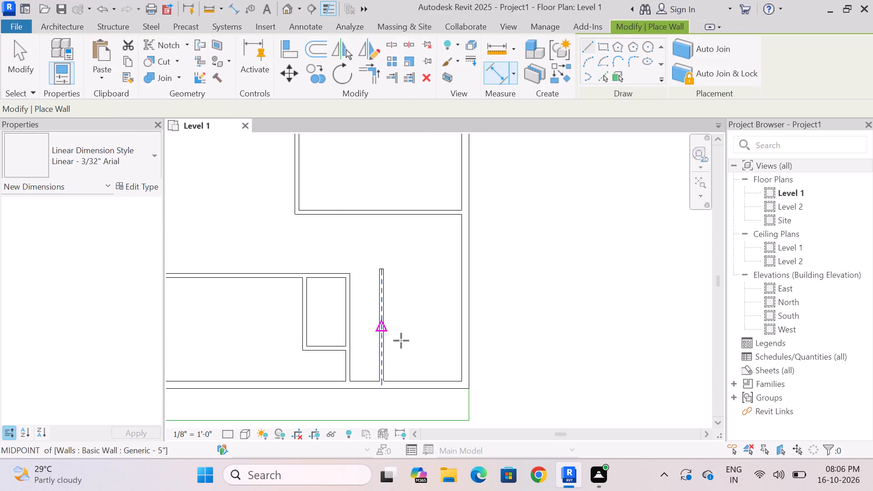
scroll(361, 342, "up", 4)
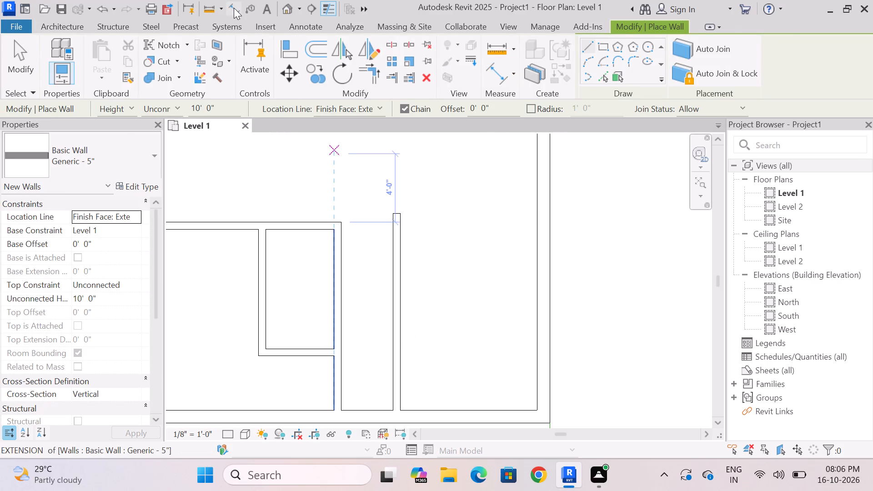
left_click(233, 8)
left_click(345, 275)
left_click(391, 266)
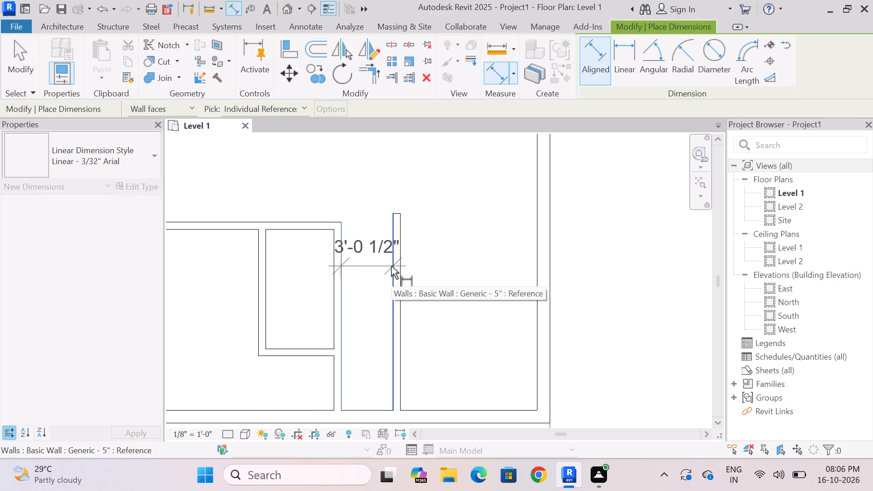
key("Escape")
Delete the free-standing vertical wall between the lower middle room and the right exterior wall.
scroll(368, 224, "down", 4)
scroll(370, 263, "down", 2)
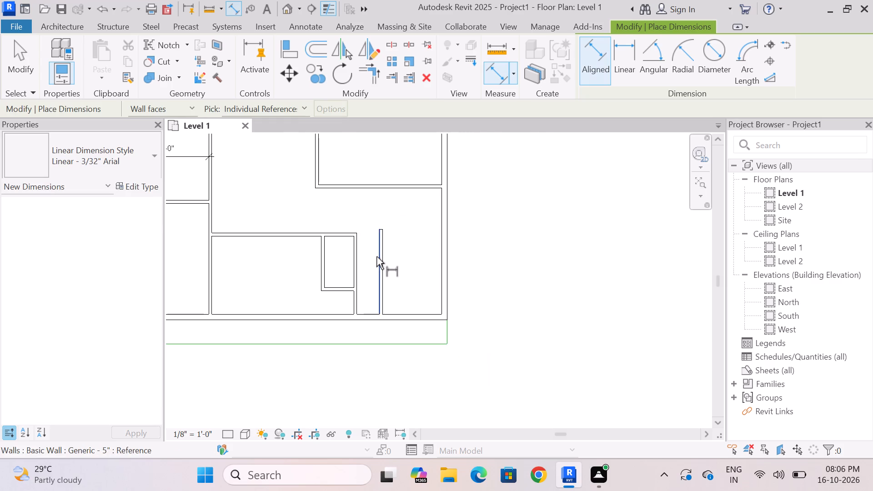
scroll(369, 264, "up", 3)
key("Escape")
left_click(384, 268)
key("Delete")
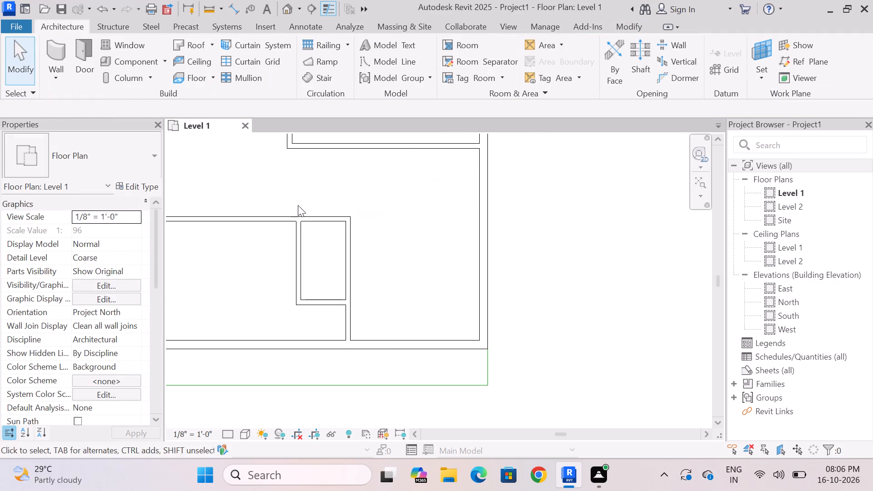
Draw a 5" wall 3'6" right of the lower middle room, up 10'-7" from the bottom exterior wall and 3'-6" back to the room's corner.
left_click(59, 47)
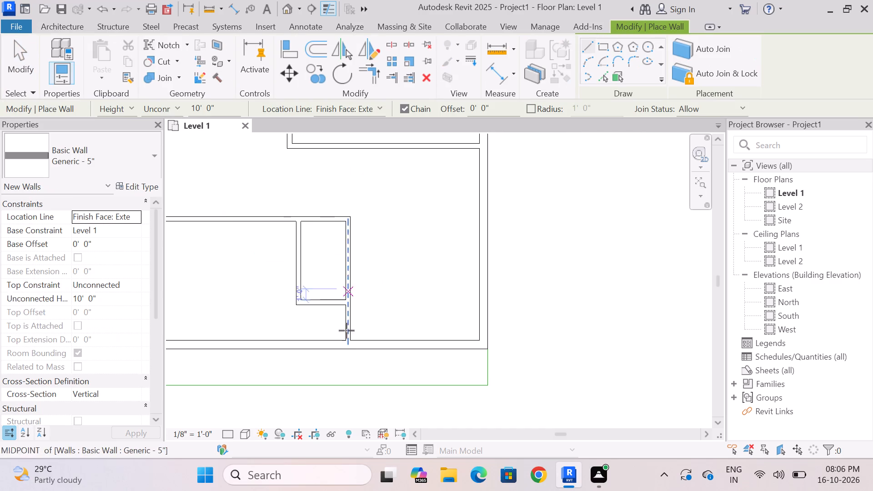
scroll(361, 347, "up", 4)
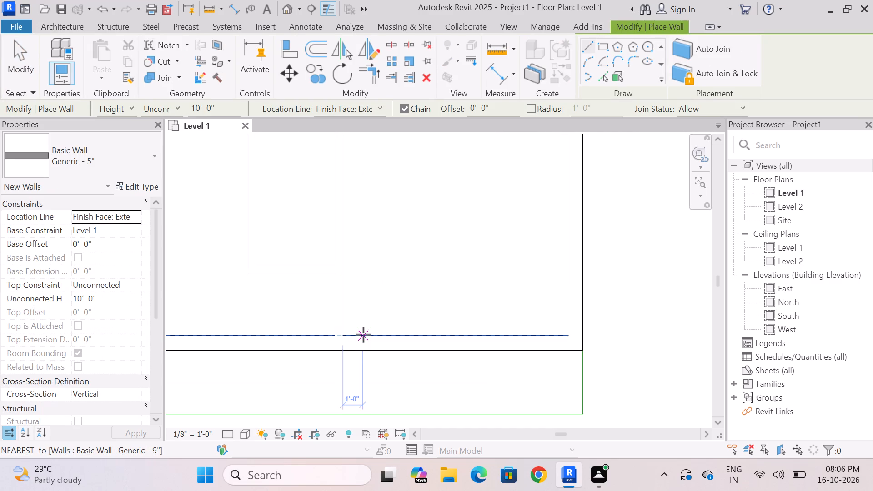
type("3'6")
key("Return")
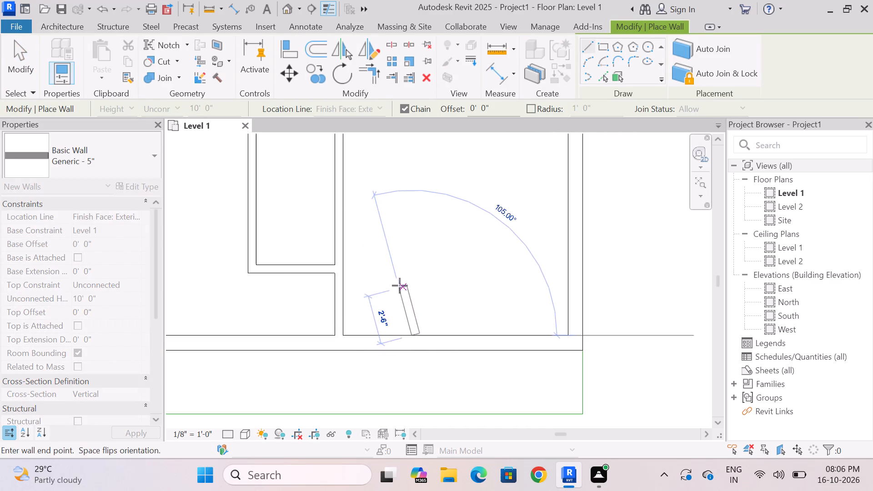
scroll(407, 282, "down", 6)
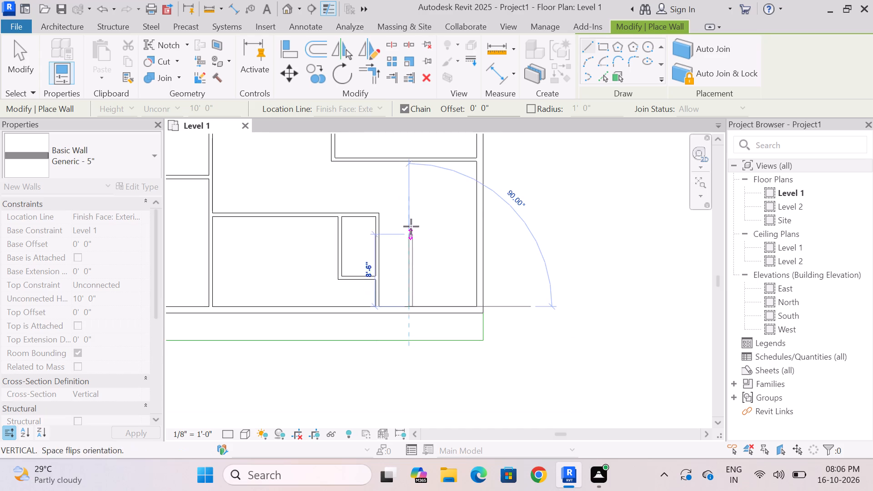
scroll(410, 211, "up", 7)
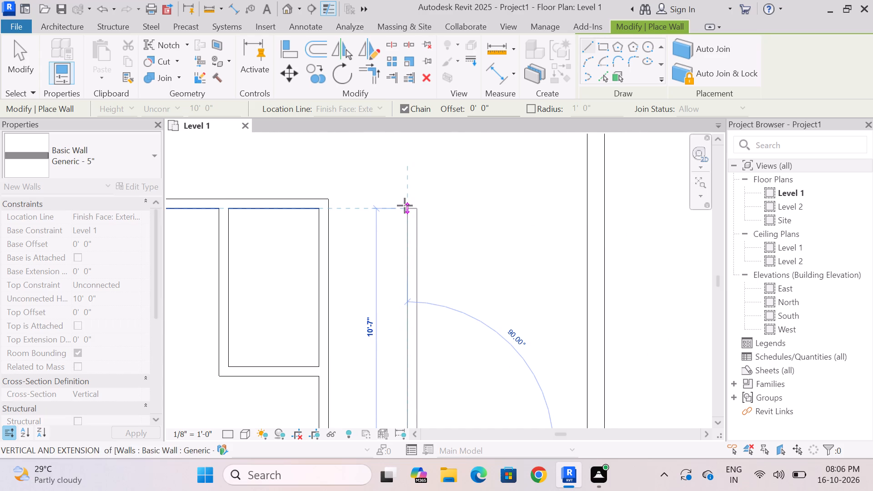
left_click(405, 205)
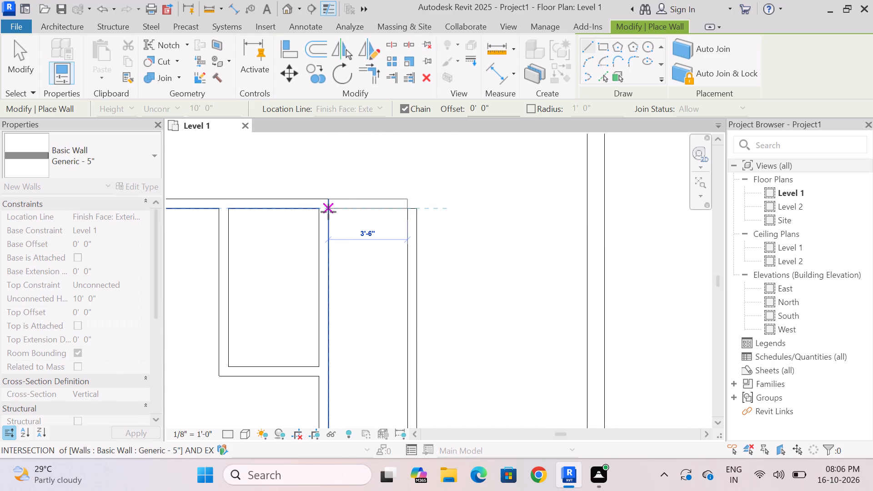
left_click(328, 212)
key("Escape")
scroll(369, 239, "down", 6)
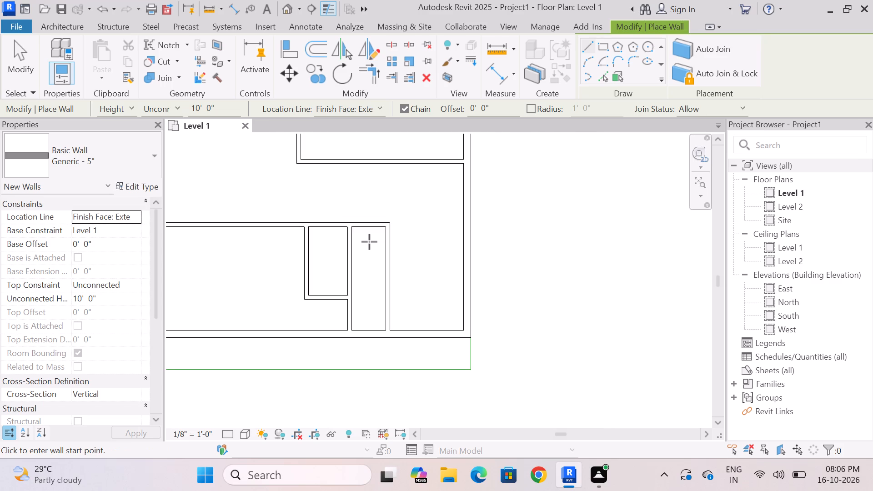
scroll(369, 256, "up", 2)
scroll(371, 265, "down", 2)
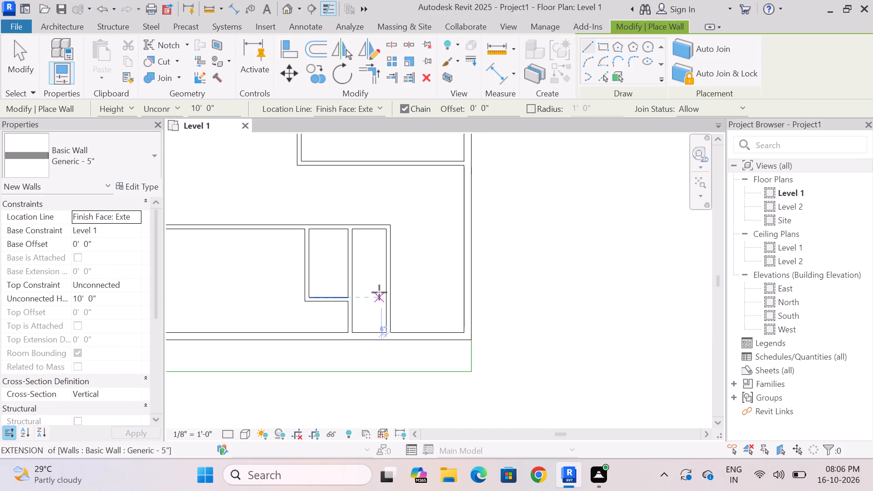
key("Escape")
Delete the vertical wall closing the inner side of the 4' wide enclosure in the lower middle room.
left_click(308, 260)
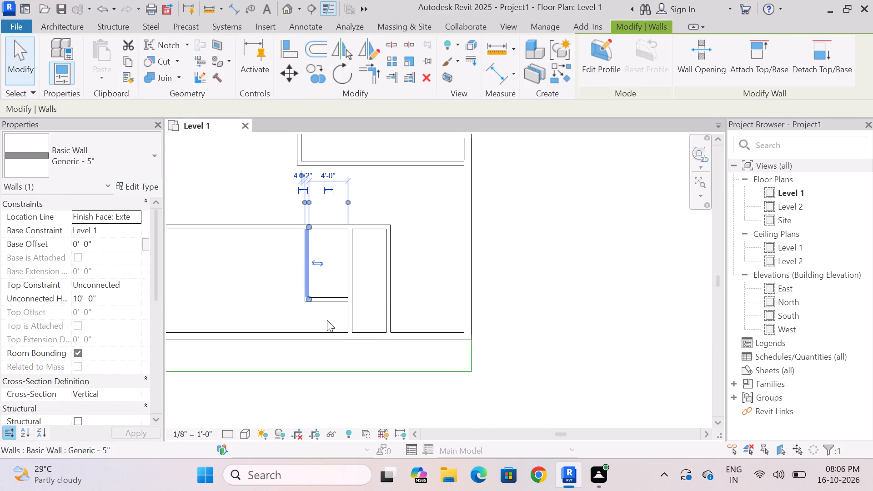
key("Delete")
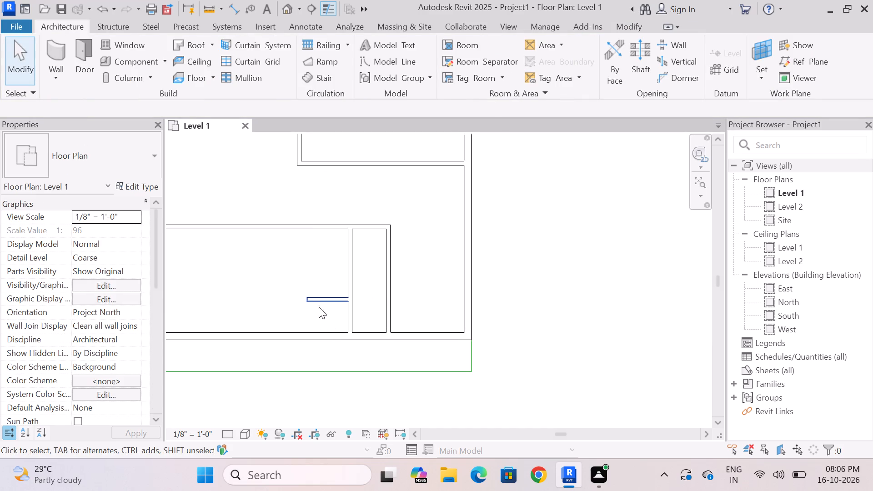
Draw a 5" wall from the bottom exterior wall, aligned with the short stub's free end, about 7' up and across to the room's inner vertical wall.
left_click(55, 53)
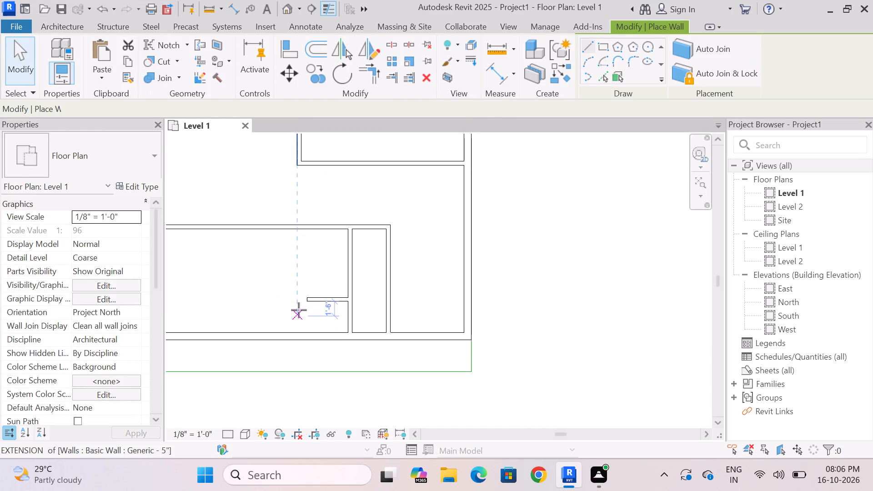
scroll(301, 307, "up", 6)
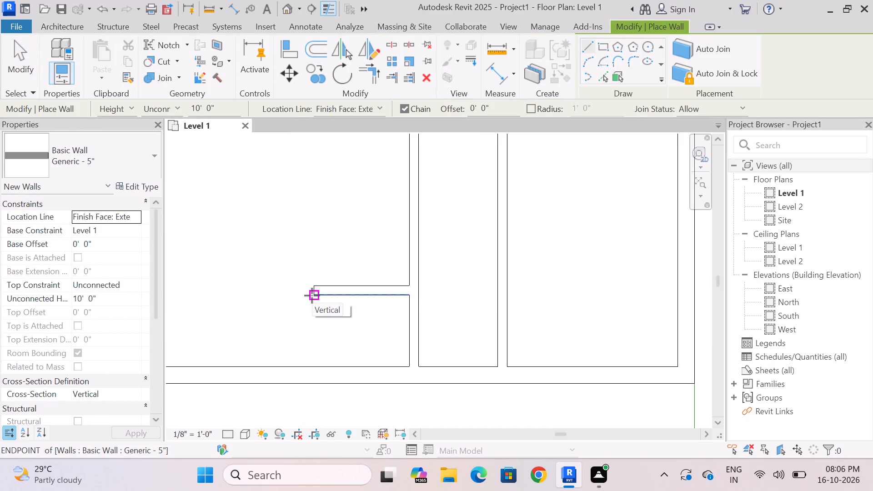
left_click(314, 366)
key("space")
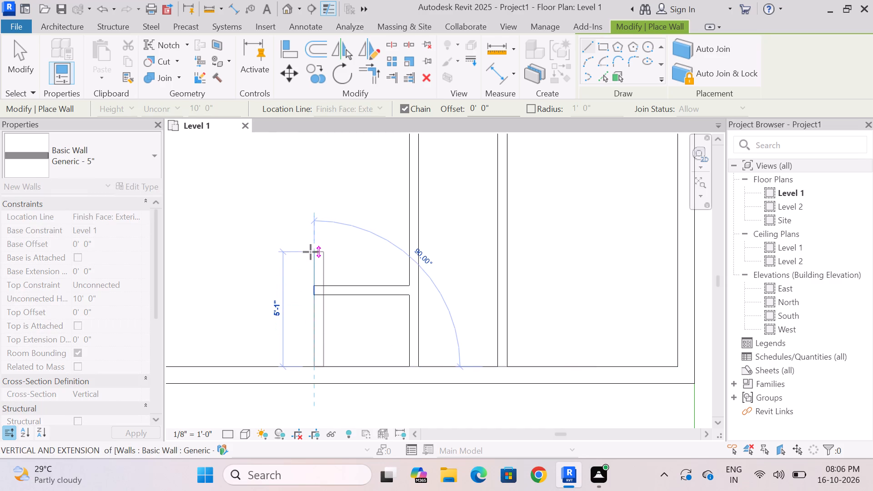
scroll(311, 252, "down", 5)
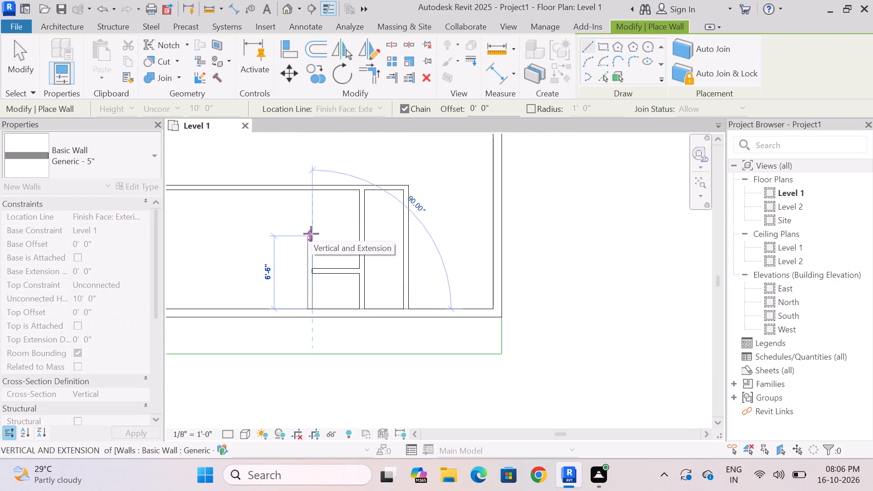
left_click(311, 232)
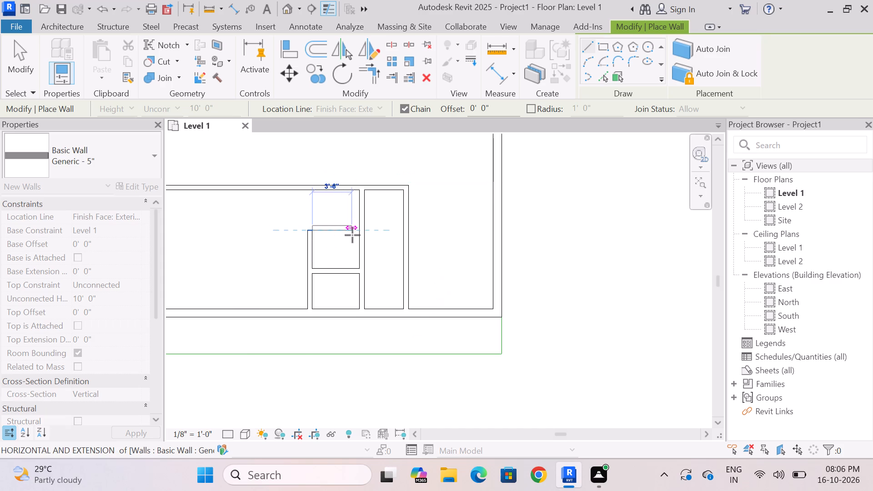
scroll(353, 235, "up", 4)
left_click(364, 230)
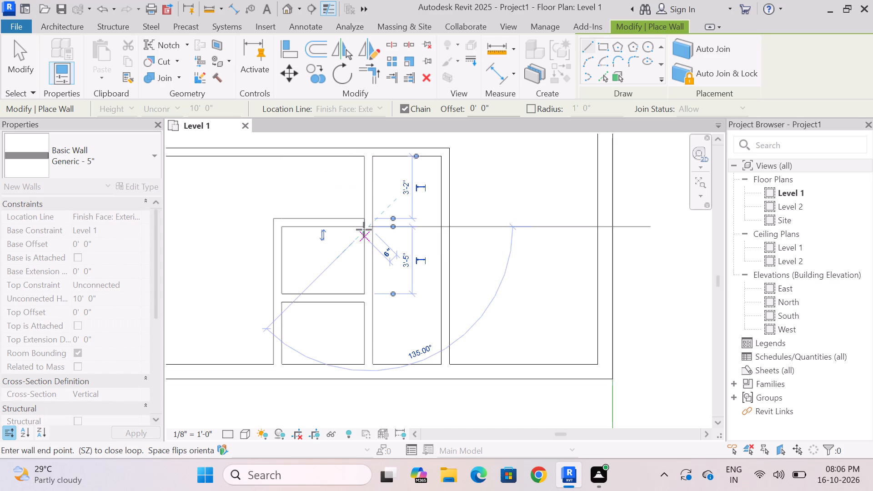
key("Escape")
key("Escape")
Delete the short horizontal stub wall inside the new enclosure in the lower middle room.
left_click(316, 296)
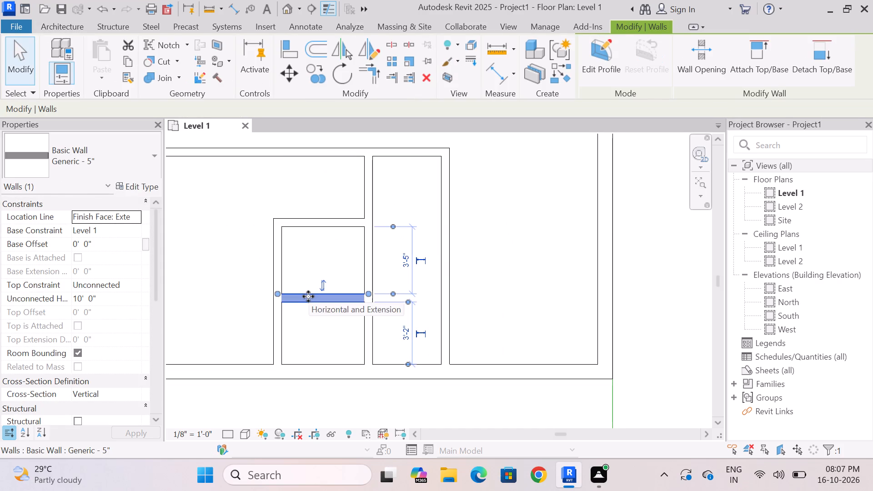
key("Delete")
Draw a 5" horizontal wall across the 3'-6" wide narrow space, starting 3' above the bottom exterior wall.
scroll(298, 305, "down", 4)
scroll(349, 273, "down", 2)
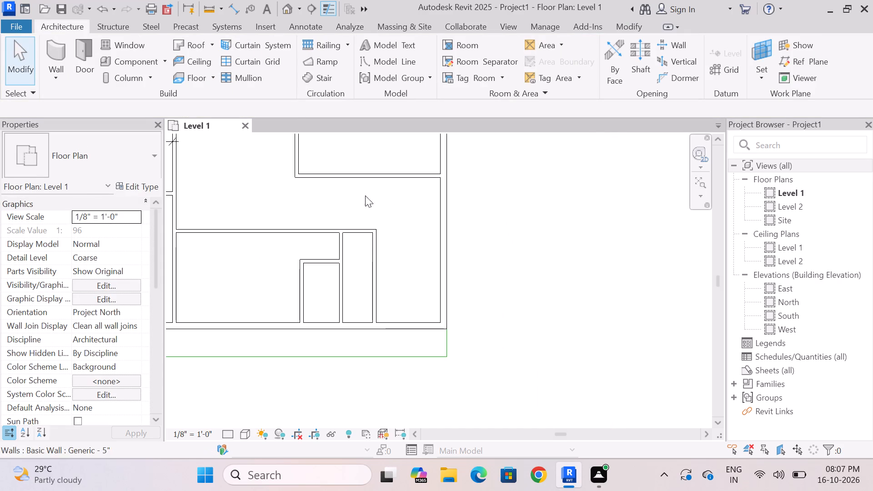
scroll(345, 255, "up", 6)
scroll(354, 259, "down", 2)
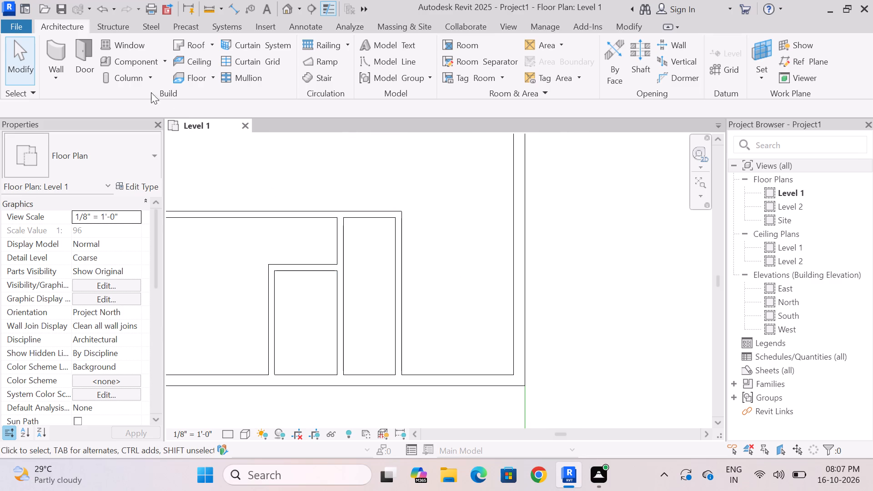
left_click(60, 55)
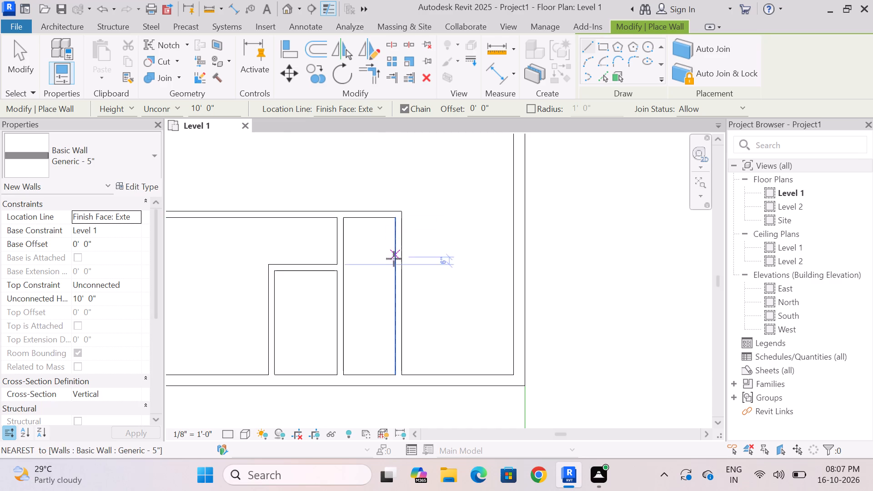
scroll(363, 297, "down", 3)
scroll(356, 332, "up", 5)
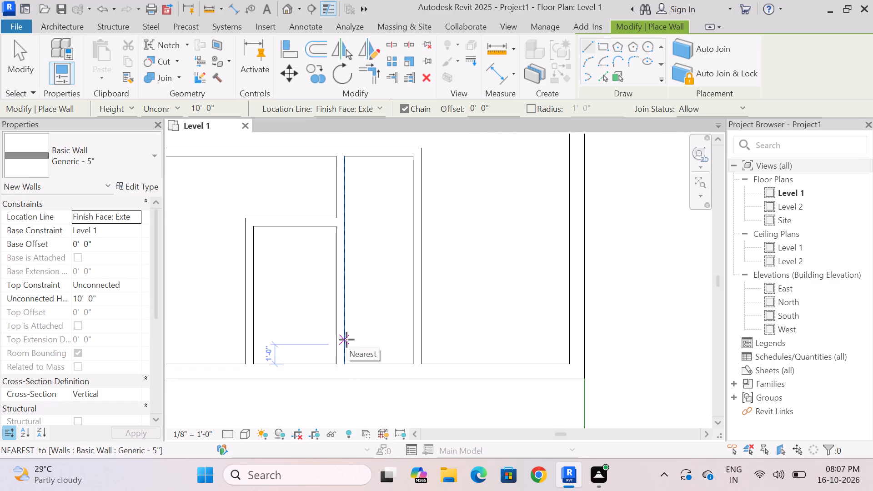
key("3")
key("apostrophe")
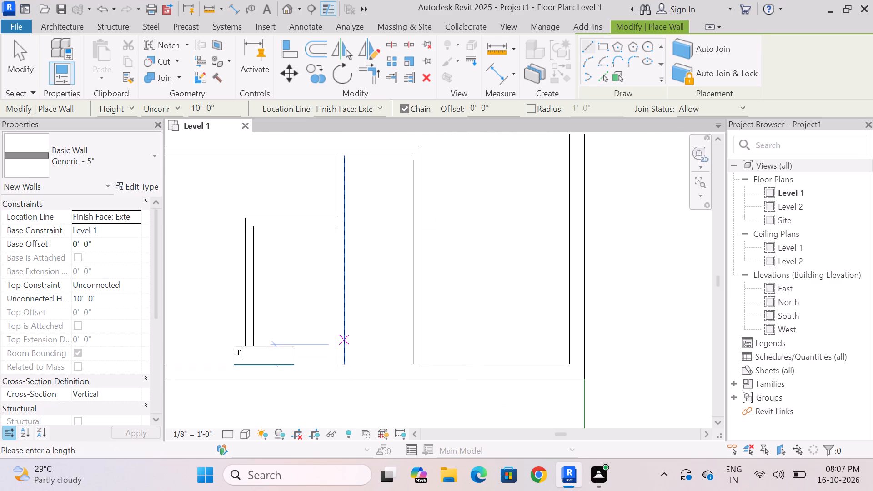
key("Return")
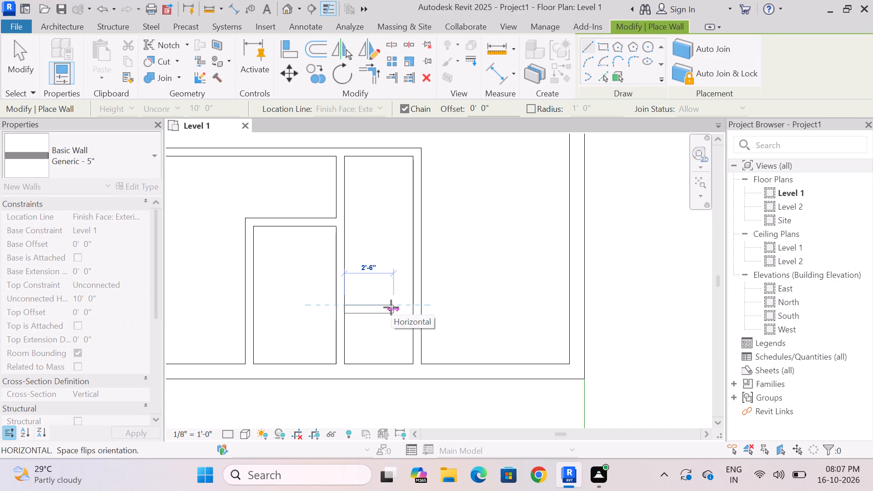
key("space")
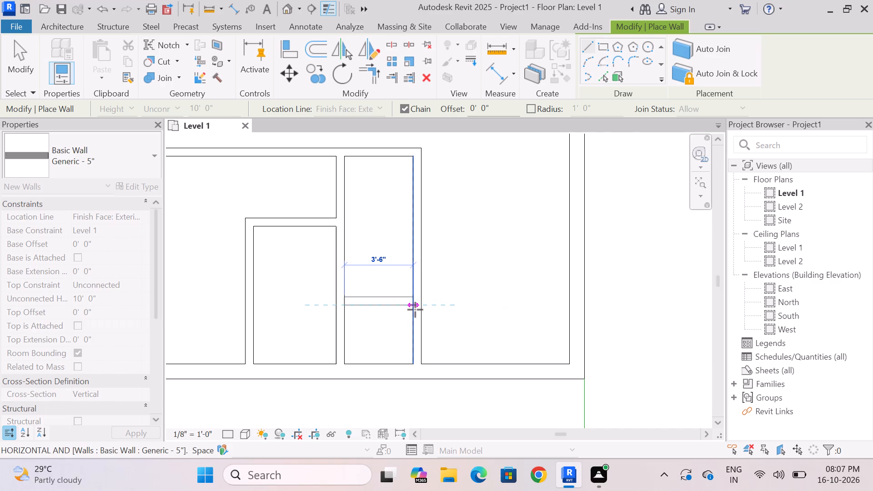
left_click(412, 306)
key("Escape")
scroll(350, 344, "down", 3)
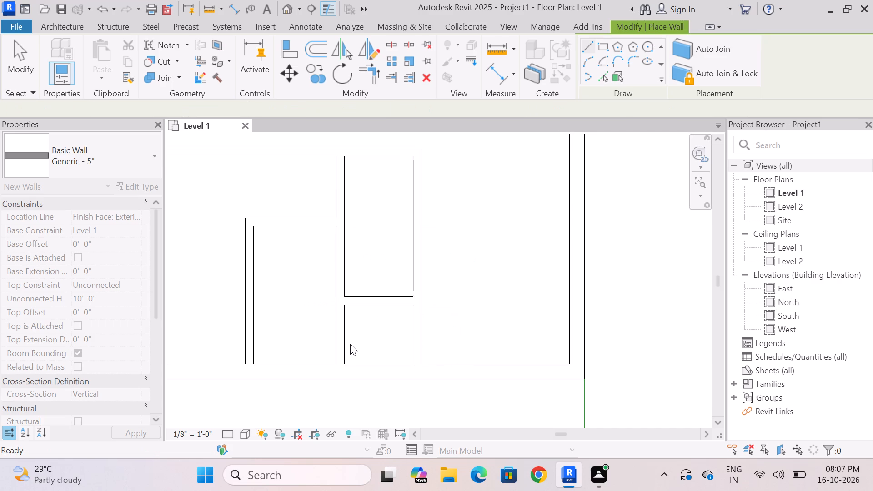
scroll(350, 344, "down", 5)
scroll(365, 266, "down", 3)
scroll(357, 285, "up", 3)
key("Escape")
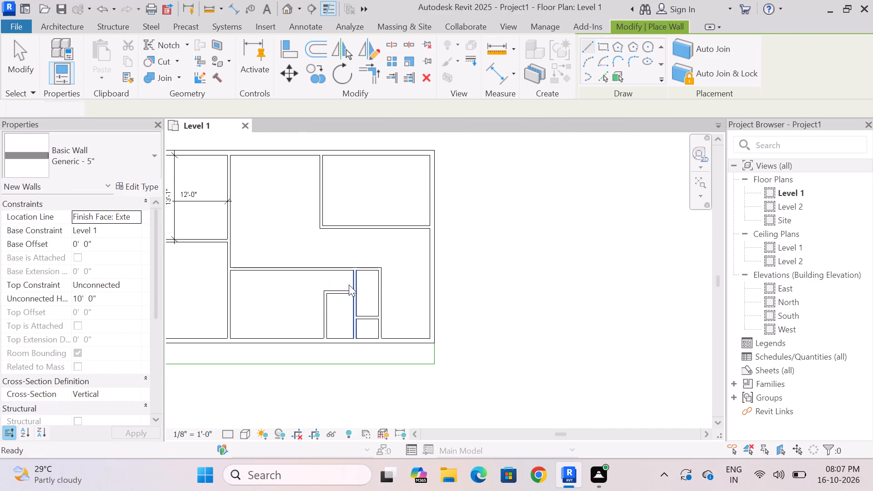
Measure the length and width of the narrow space's upper compartment between its inner wall faces.
scroll(362, 291, "up", 3)
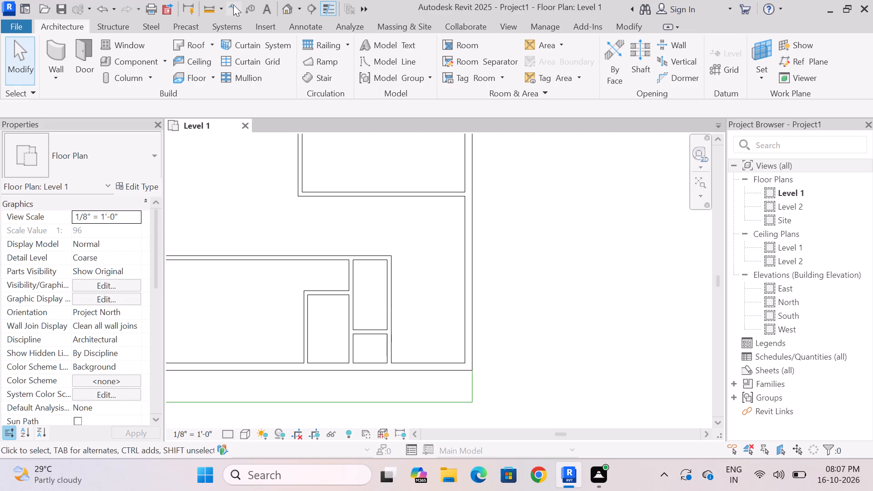
left_click(233, 5)
scroll(369, 289, "up", 4)
left_click(370, 241)
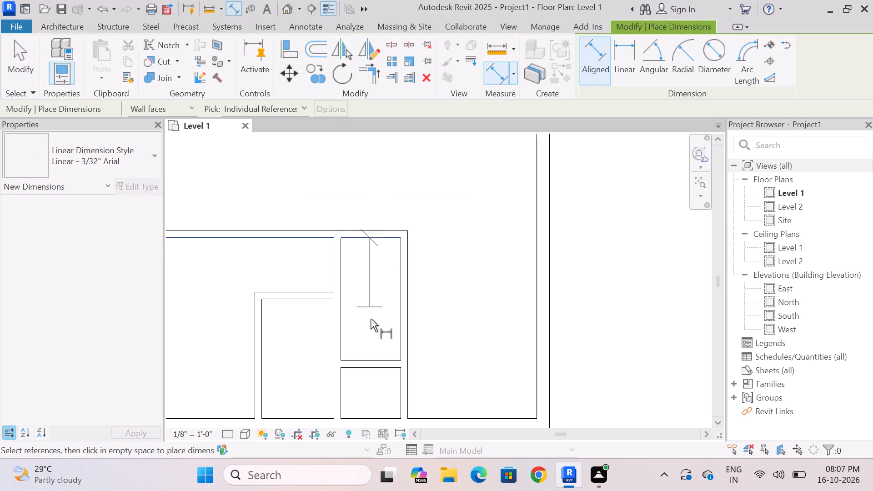
left_click(371, 361)
key("Escape")
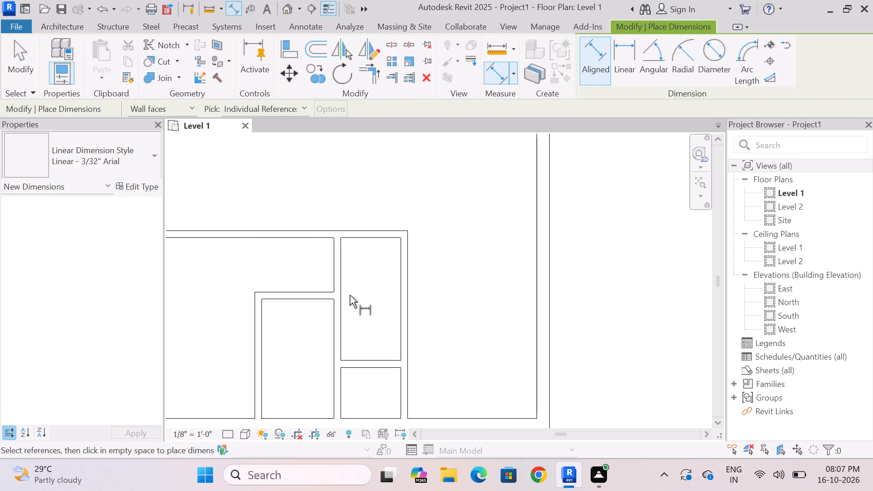
left_click(344, 293)
left_click(401, 294)
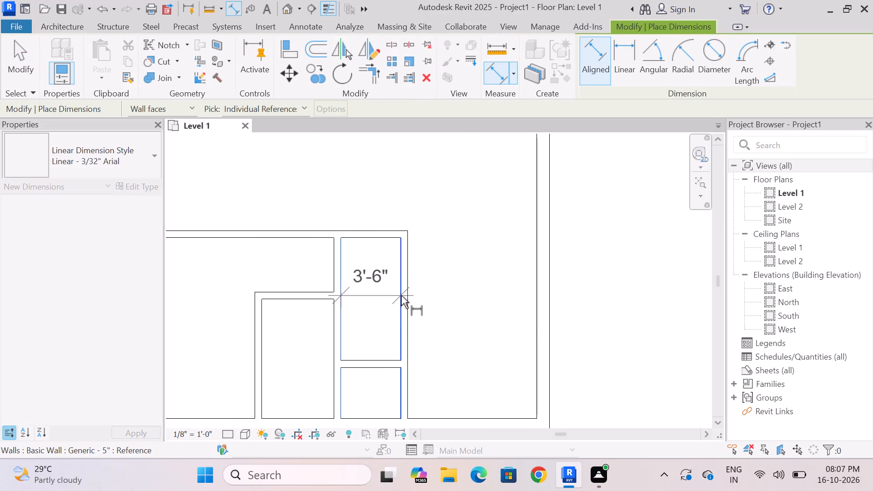
key("Escape")
Measure the lower right area's width to the right exterior wall and its height up to the upper right room's wall.
scroll(362, 251, "down", 3)
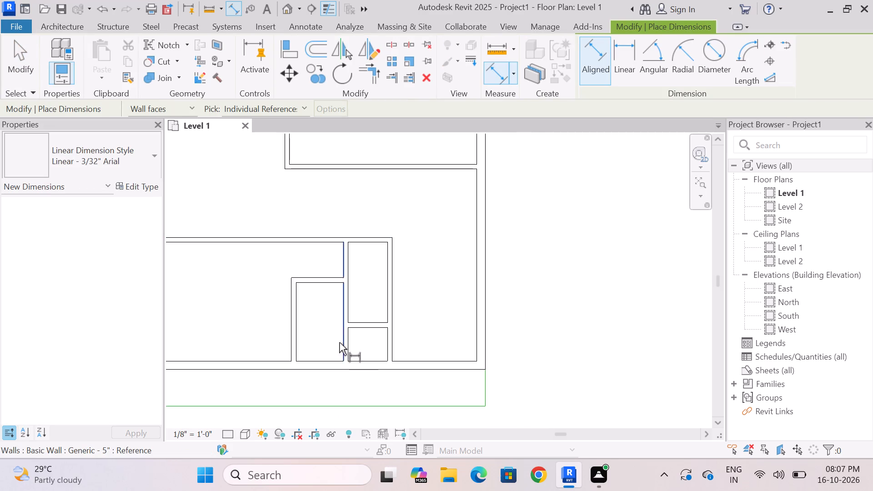
scroll(366, 307, "down", 3)
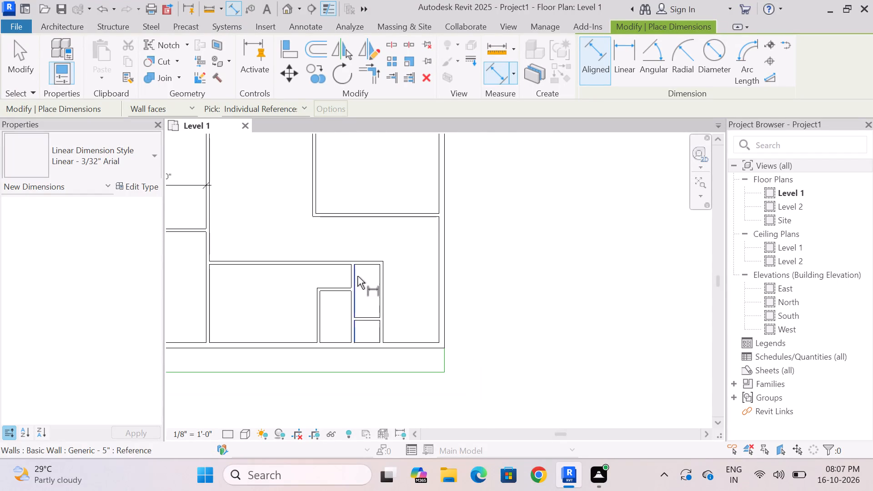
scroll(357, 276, "up", 6)
scroll(371, 296, "down", 3)
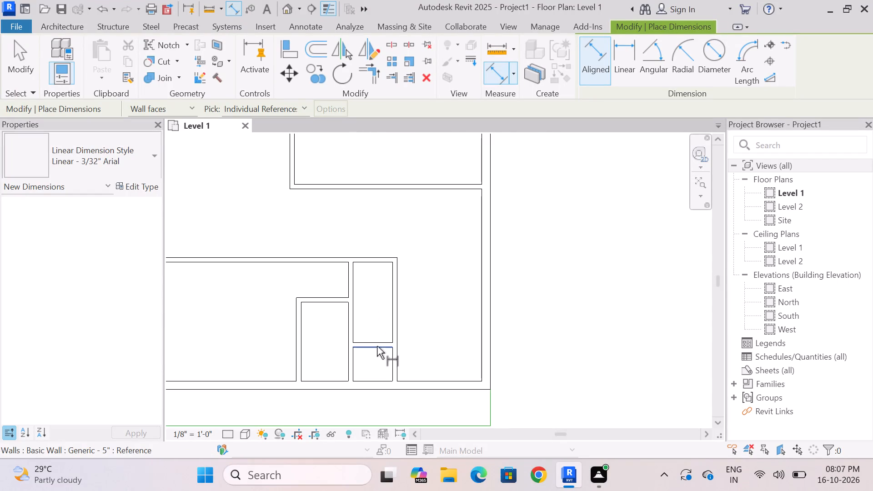
scroll(379, 345, "down", 3)
scroll(369, 273, "down", 1)
scroll(368, 340, "up", 3)
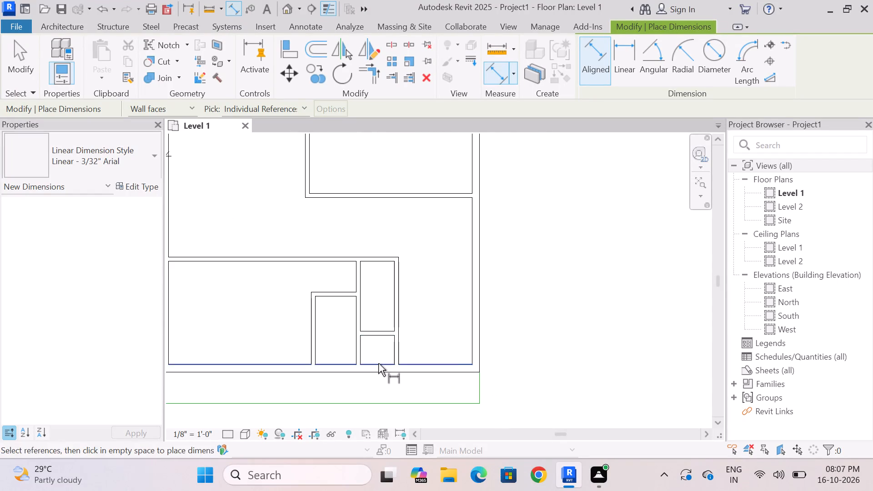
scroll(378, 363, "down", 4)
scroll(359, 311, "down", 3)
scroll(363, 347, "up", 5)
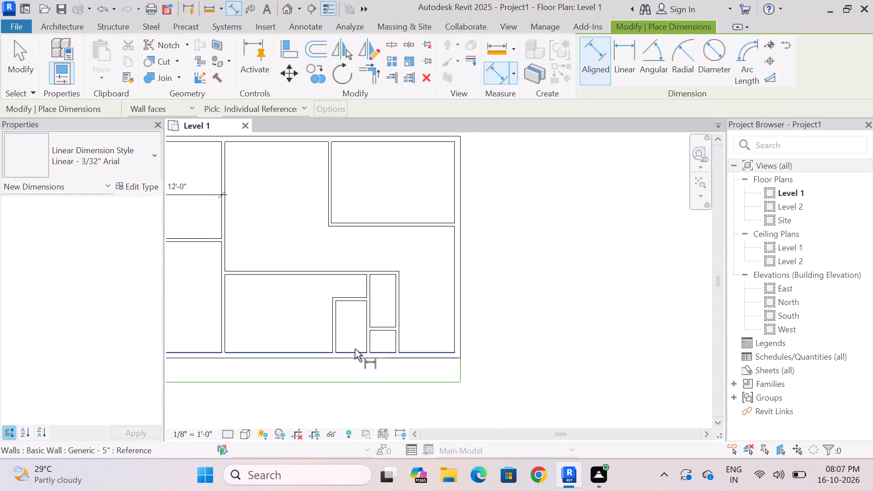
scroll(397, 307, "up", 4)
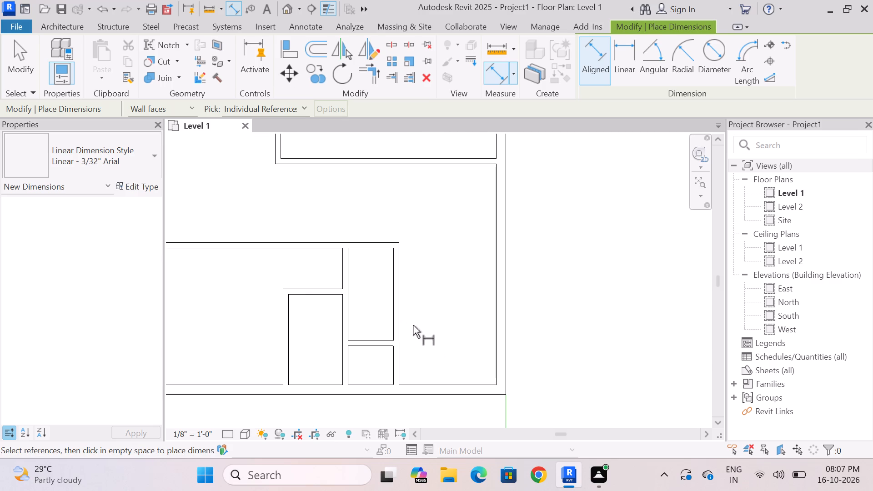
left_click(403, 317)
left_click(493, 305)
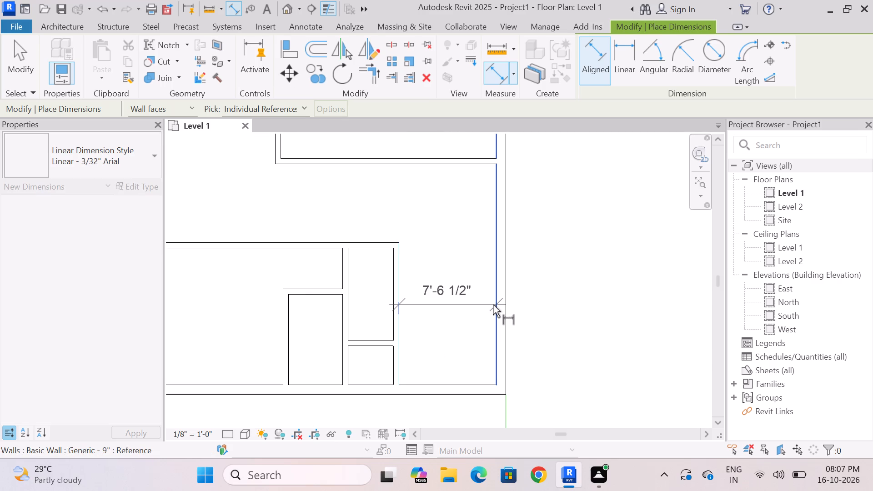
key("Escape")
scroll(462, 305, "down", 5)
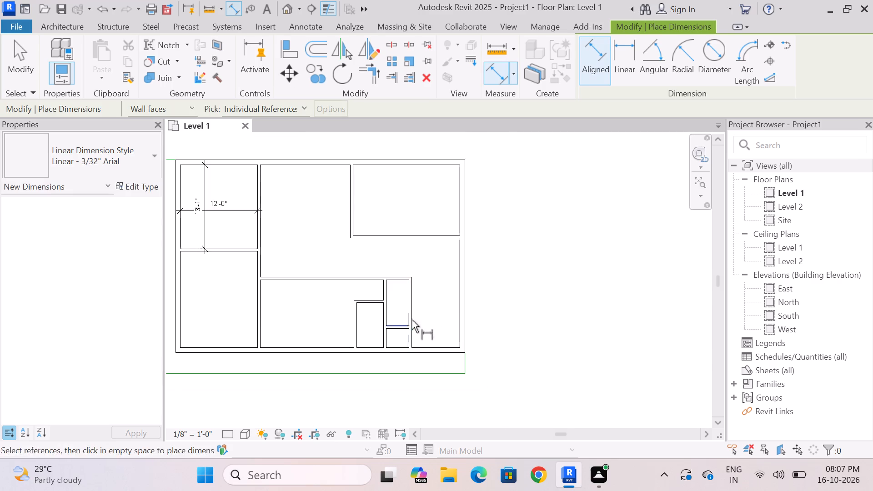
scroll(440, 304, "up", 3)
left_click(443, 368)
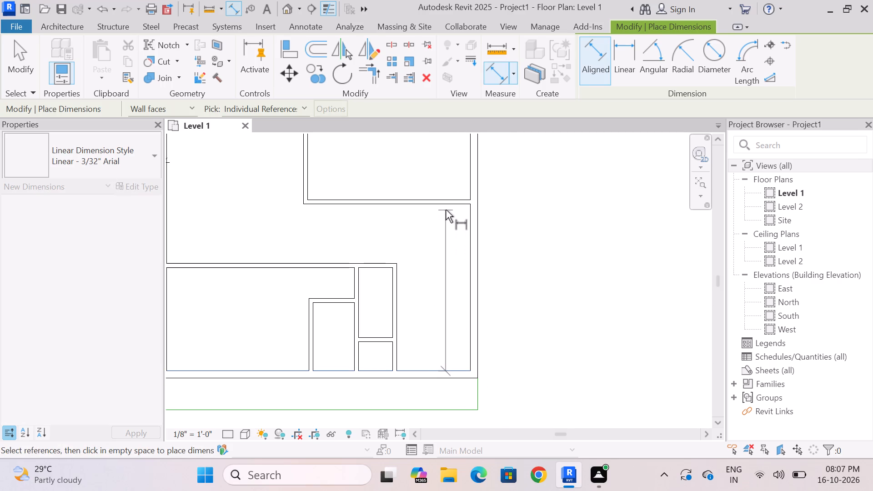
left_click(446, 207)
key("Escape")
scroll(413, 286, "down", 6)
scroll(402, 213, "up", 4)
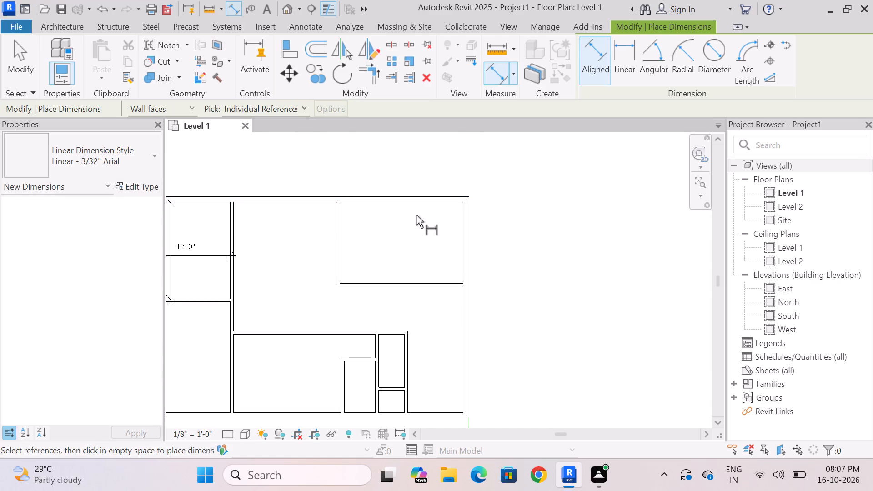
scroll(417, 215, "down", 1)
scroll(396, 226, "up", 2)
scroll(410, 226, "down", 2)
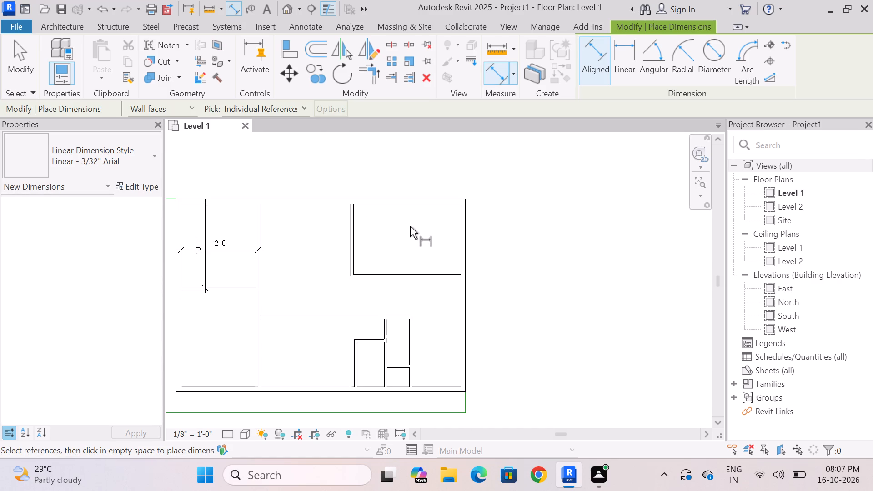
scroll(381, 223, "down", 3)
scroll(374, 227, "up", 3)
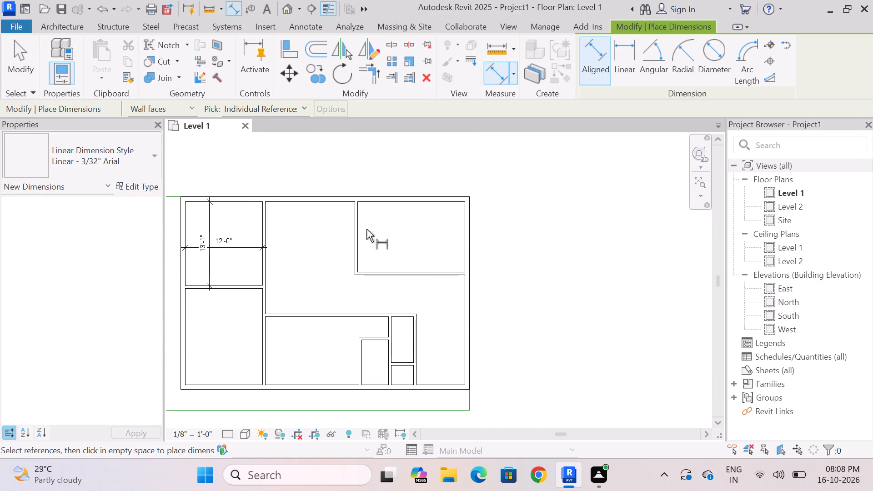
Draw 5" walls enclosing a 4' by 6' space in the upper left corner of the upper right room.
left_click(63, 28)
left_click(56, 52)
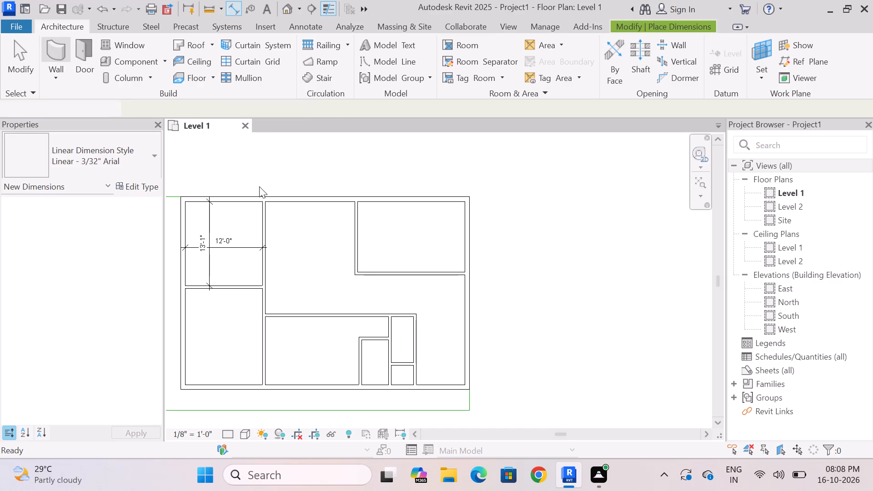
scroll(319, 217, "up", 8)
scroll(432, 213, "down", 7)
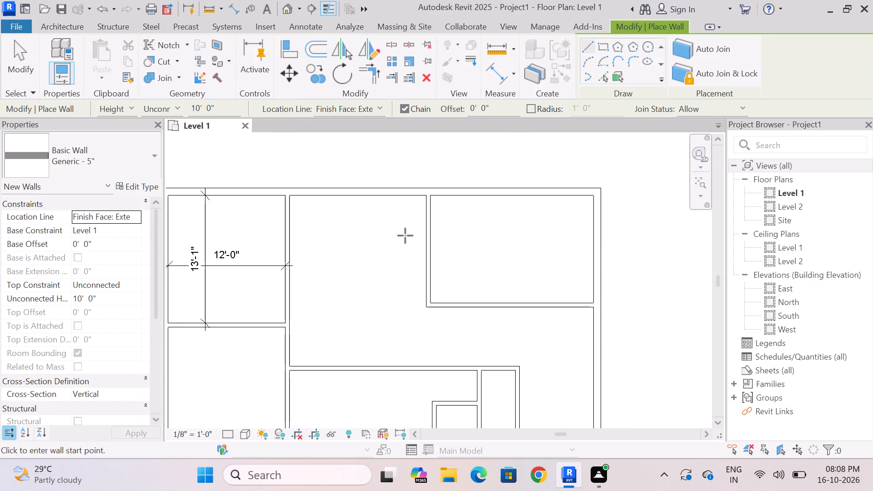
scroll(438, 210, "up", 6)
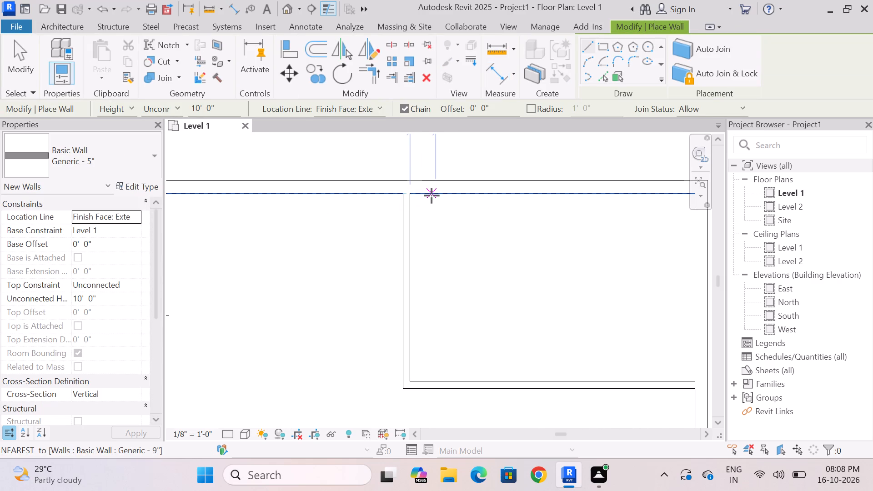
scroll(431, 195, "down", 1)
middle_click_drag(432, 196, 414, 215)
scroll(414, 215, "down", 1)
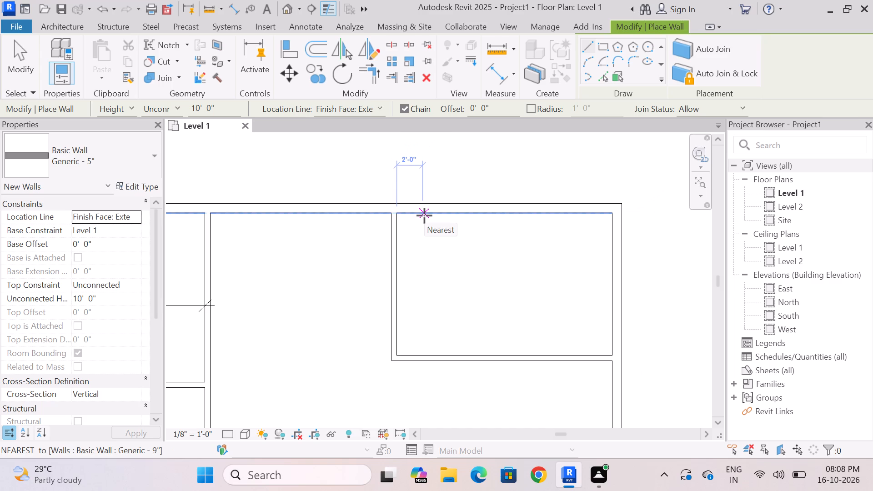
key("4")
key("apostrophe")
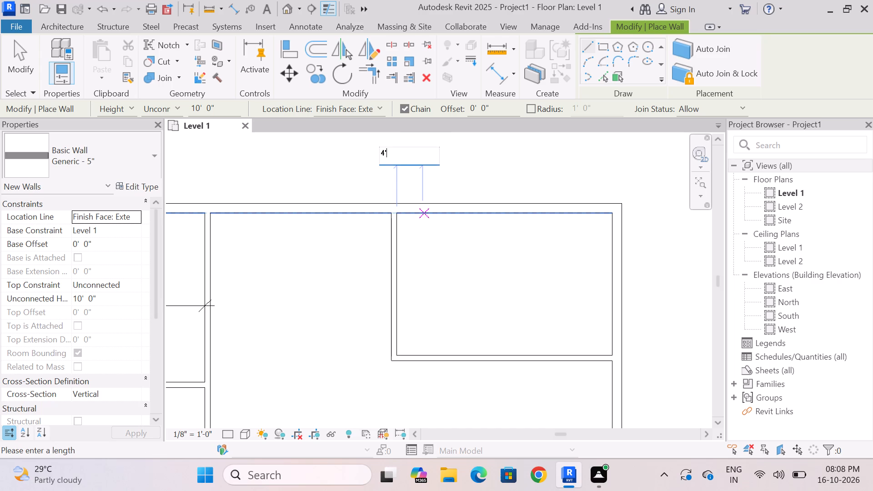
key("Return")
key("space")
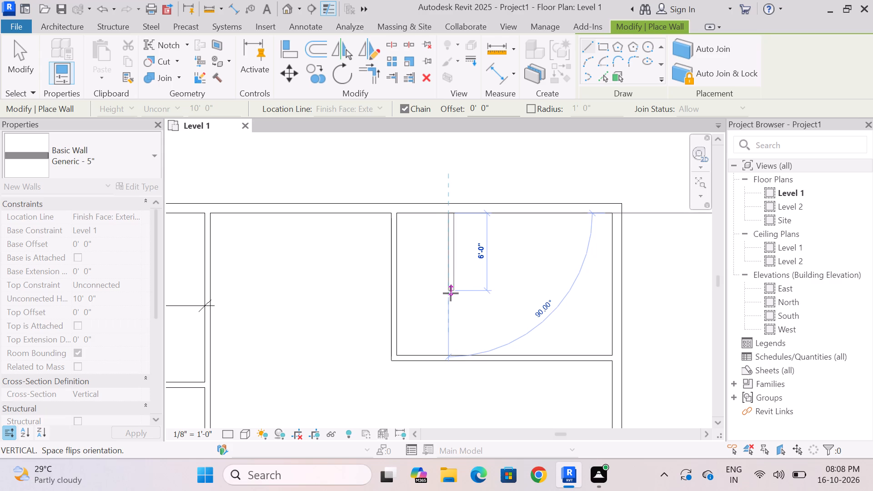
left_click(451, 293)
scroll(414, 291, "up", 5)
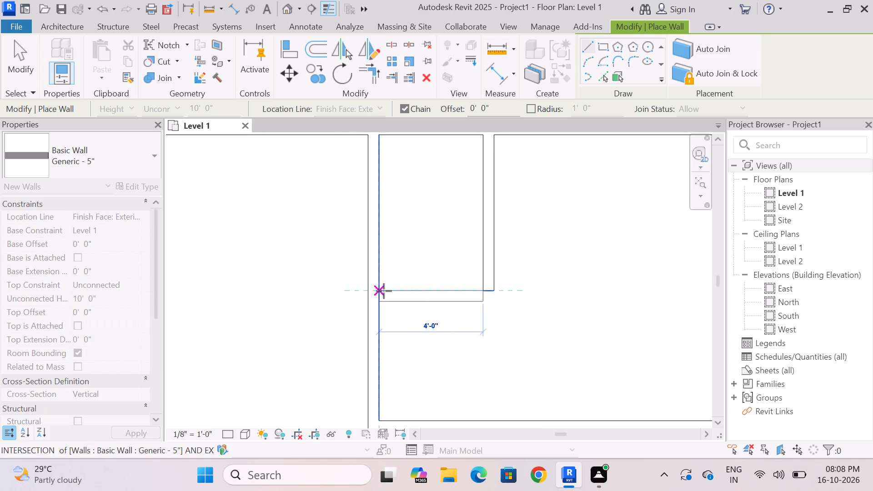
left_click(384, 291)
key("Escape")
scroll(429, 321, "down", 9)
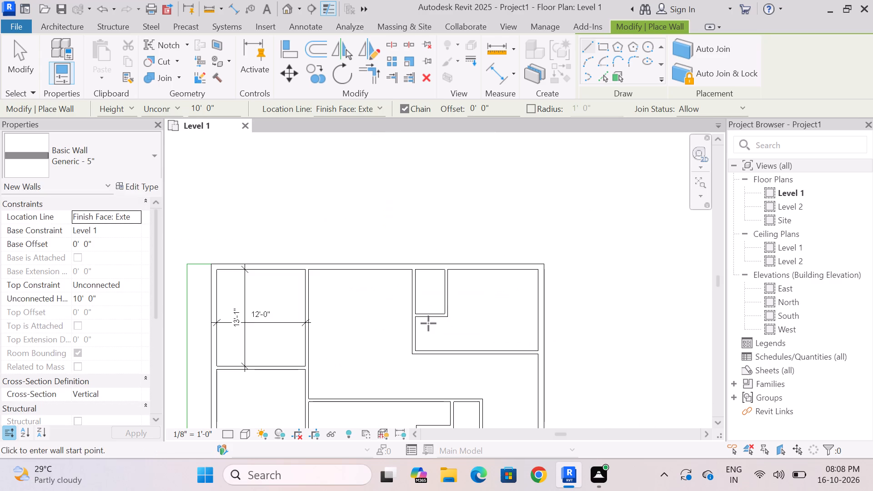
Shorten the upper right room's left wall down to the new horizontal wall, opening the 4' by 6' corner to the middle area.
scroll(417, 272, "up", 6)
key("Escape")
left_click(412, 289)
scroll(420, 271, "down", 3)
scroll(416, 280, "up", 4)
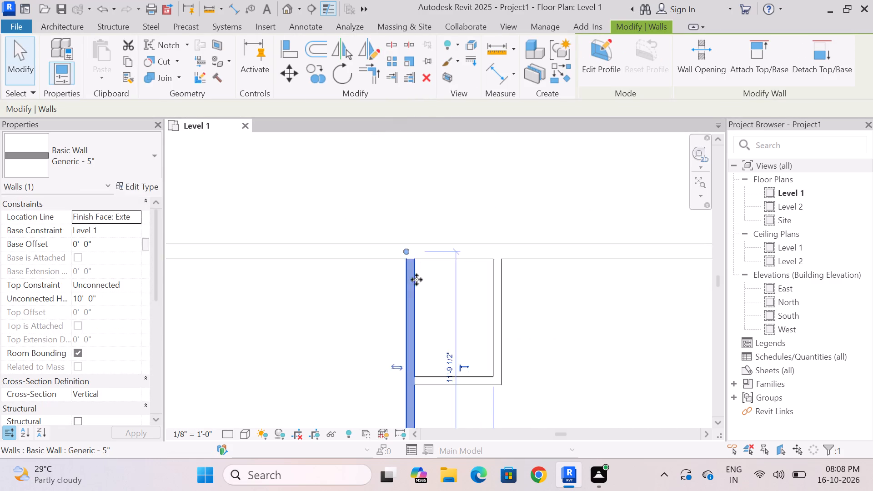
left_click_drag(406, 253, 415, 371)
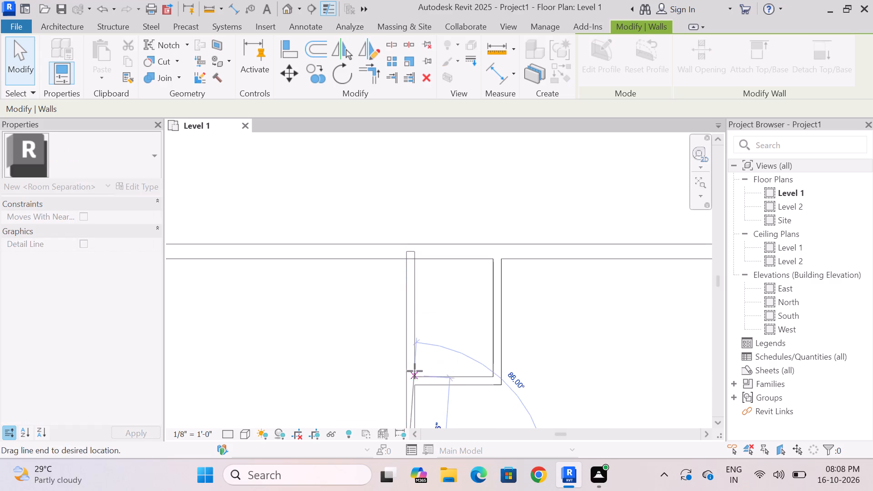
left_click_drag(415, 371, 412, 373)
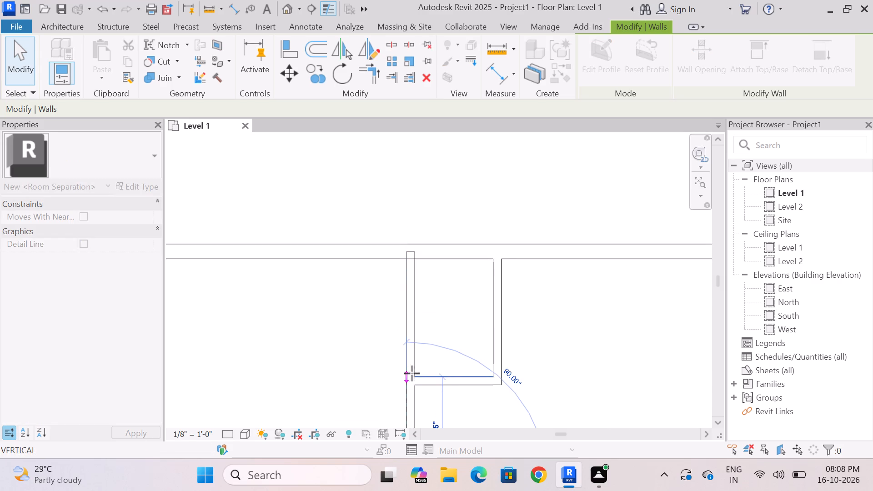
left_click_drag(412, 373, 411, 378)
scroll(391, 253, "down", 6)
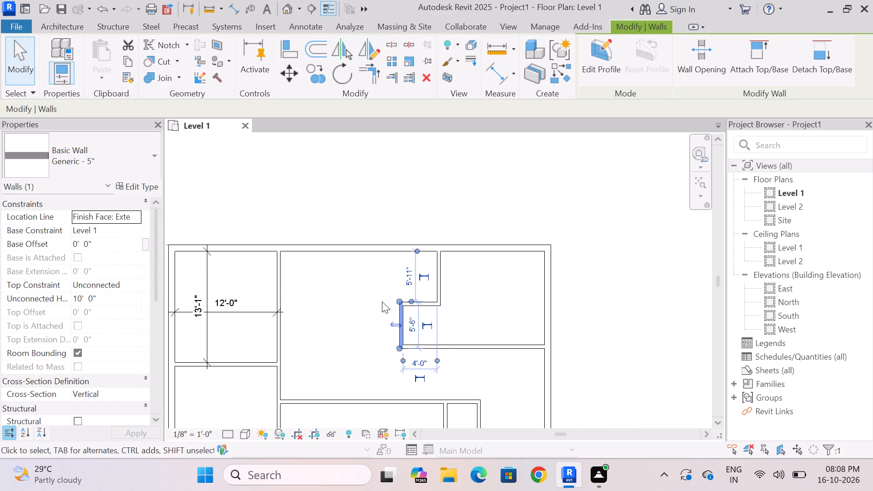
key("Escape")
scroll(401, 306, "up", 10)
left_click(401, 321)
scroll(404, 304, "up", 7)
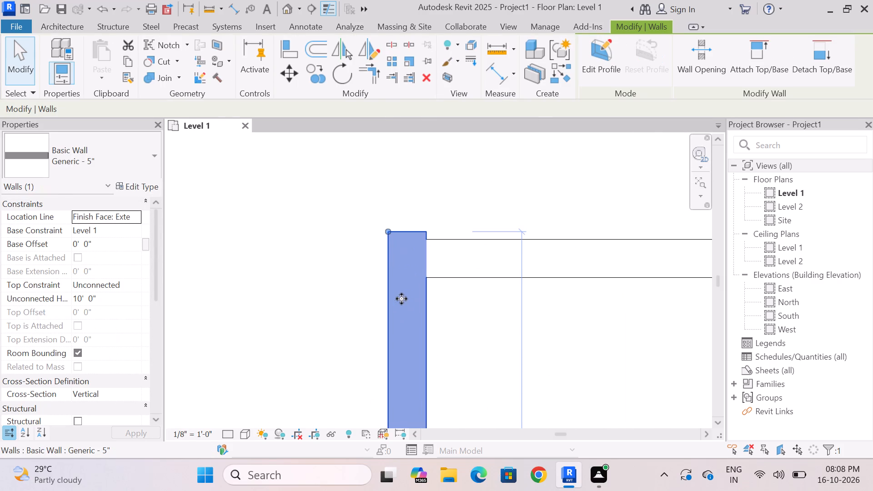
left_click_drag(386, 232, 389, 277)
key("Escape")
scroll(417, 324, "down", 13)
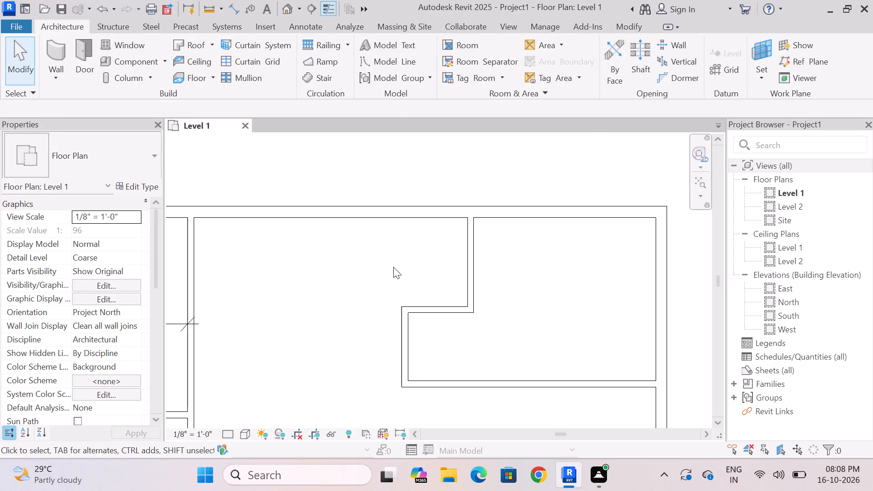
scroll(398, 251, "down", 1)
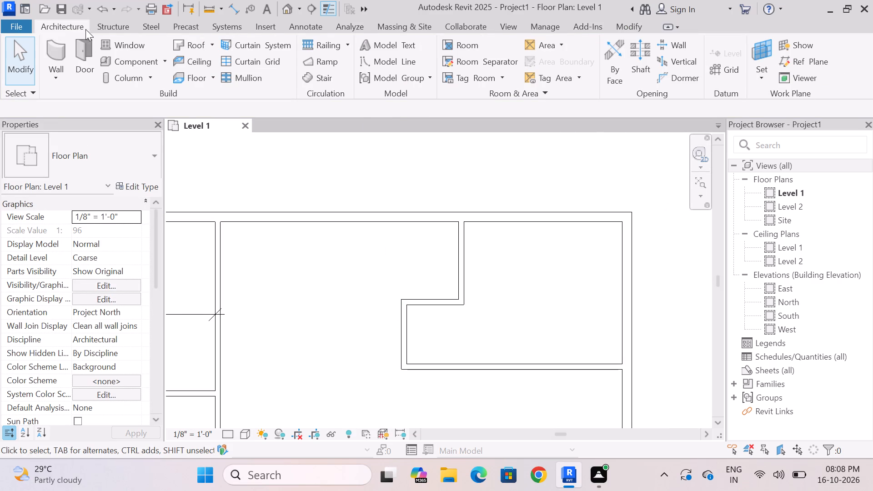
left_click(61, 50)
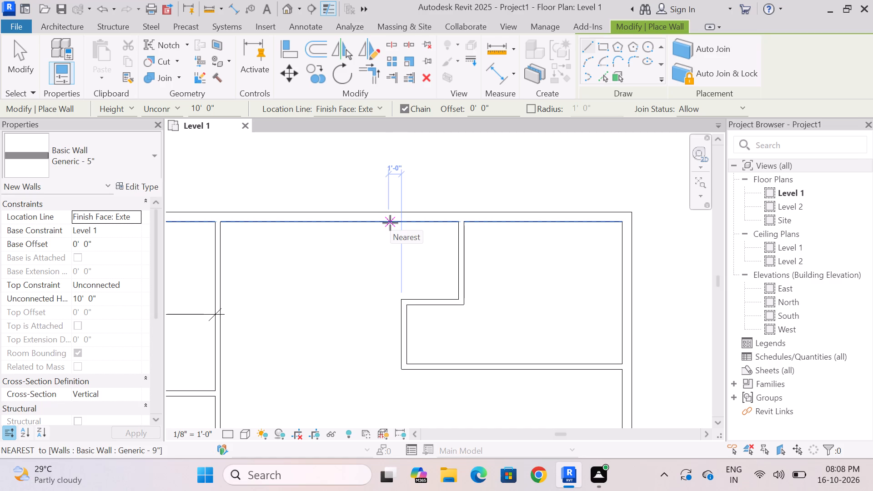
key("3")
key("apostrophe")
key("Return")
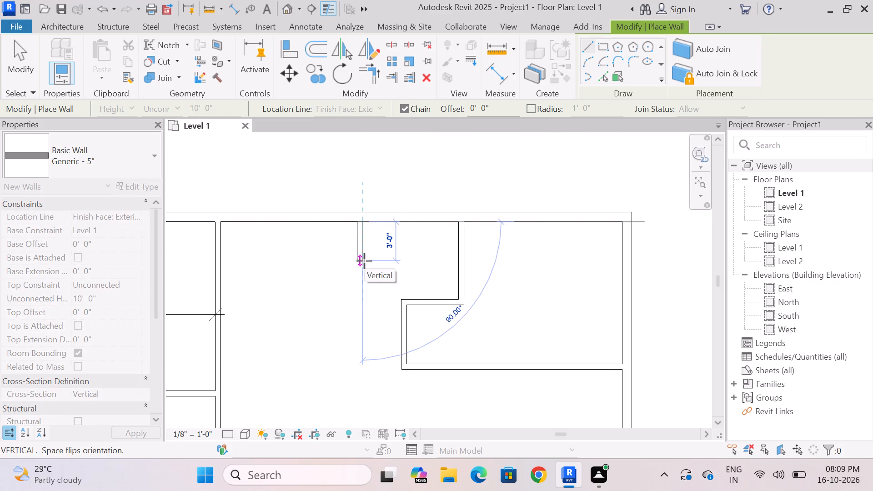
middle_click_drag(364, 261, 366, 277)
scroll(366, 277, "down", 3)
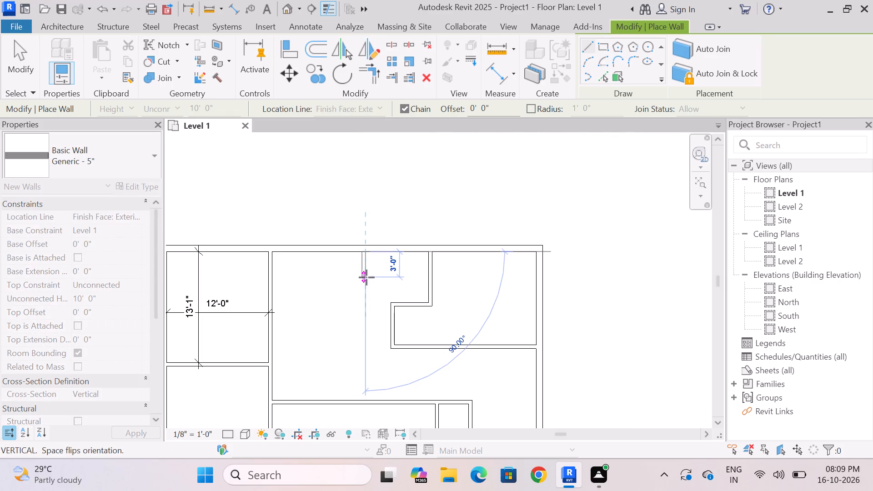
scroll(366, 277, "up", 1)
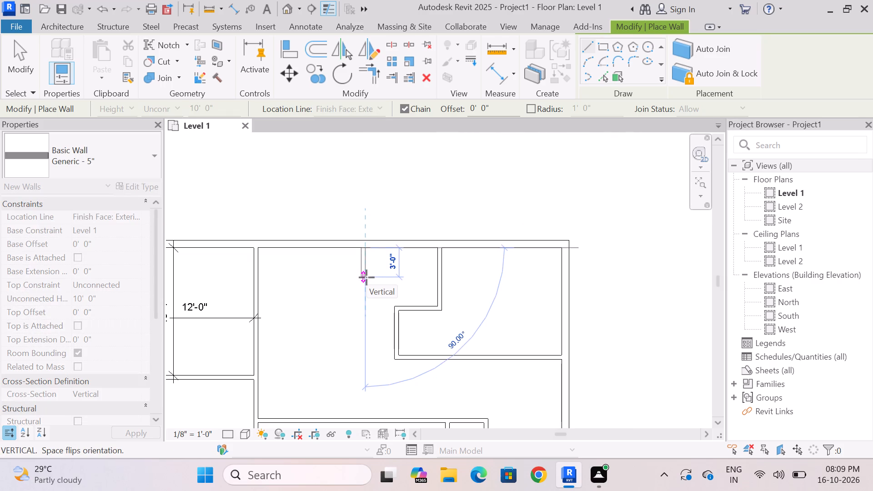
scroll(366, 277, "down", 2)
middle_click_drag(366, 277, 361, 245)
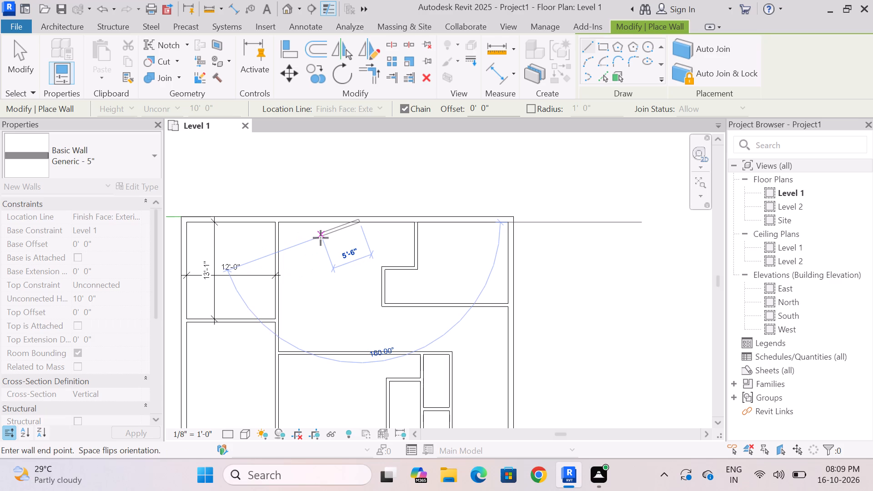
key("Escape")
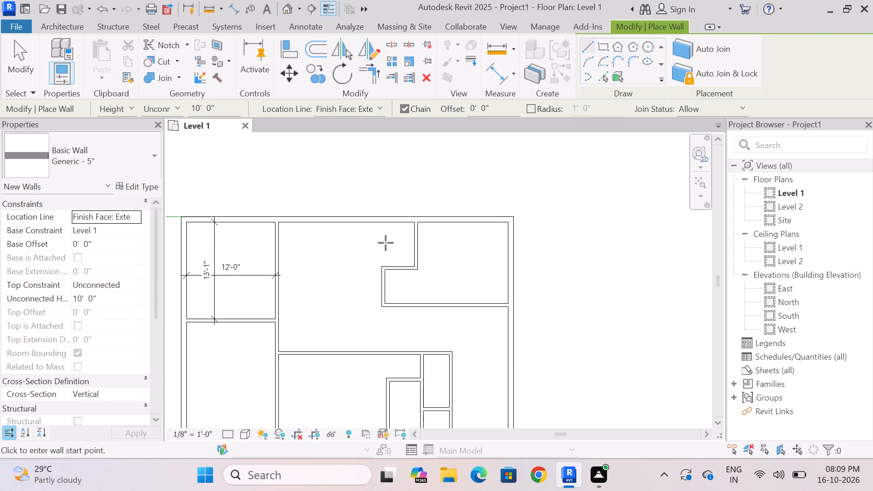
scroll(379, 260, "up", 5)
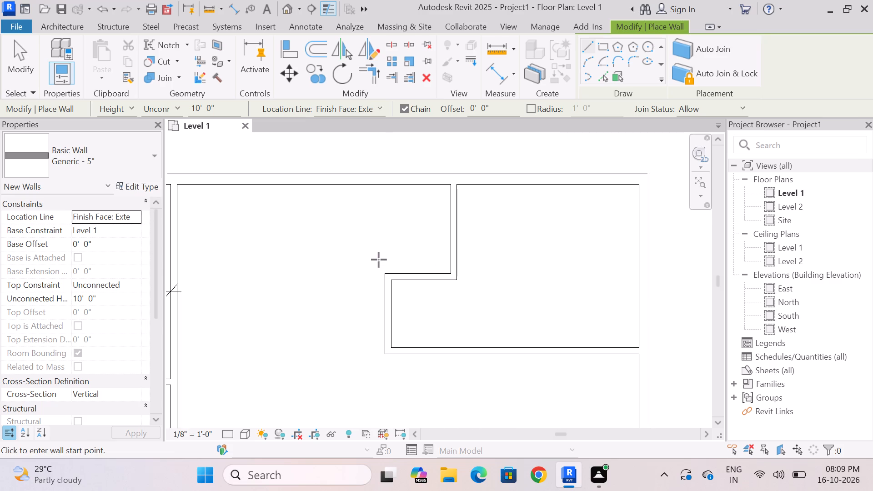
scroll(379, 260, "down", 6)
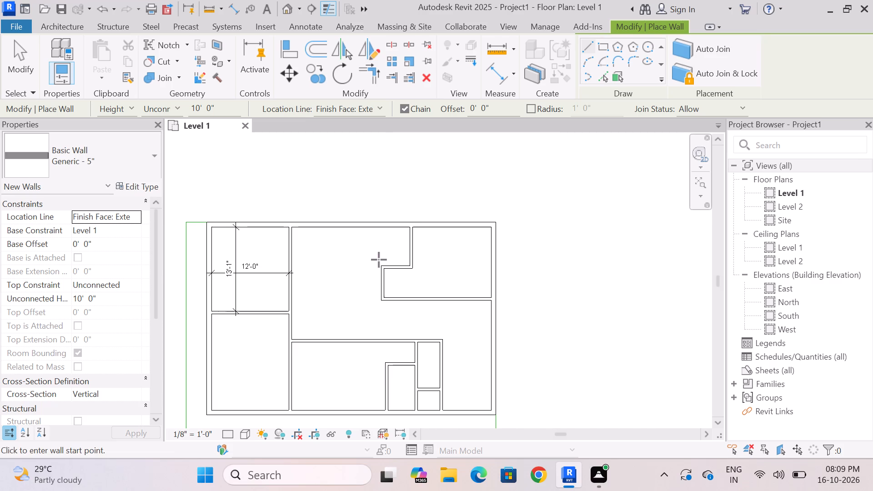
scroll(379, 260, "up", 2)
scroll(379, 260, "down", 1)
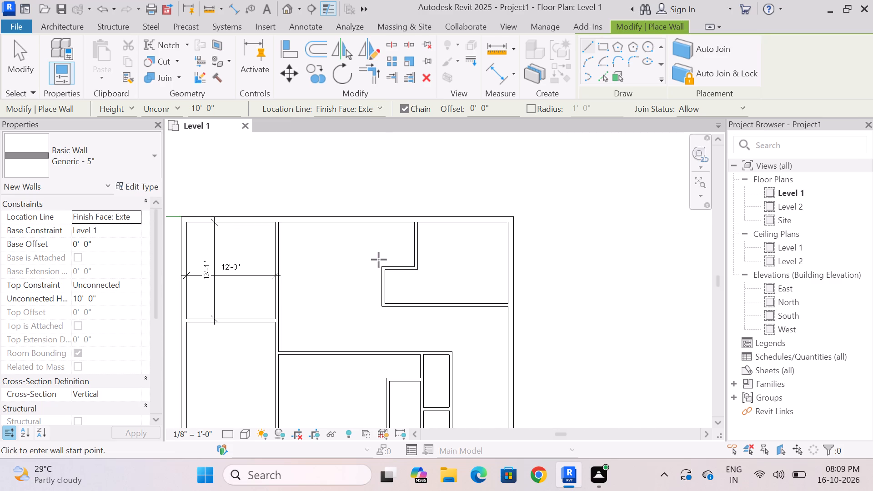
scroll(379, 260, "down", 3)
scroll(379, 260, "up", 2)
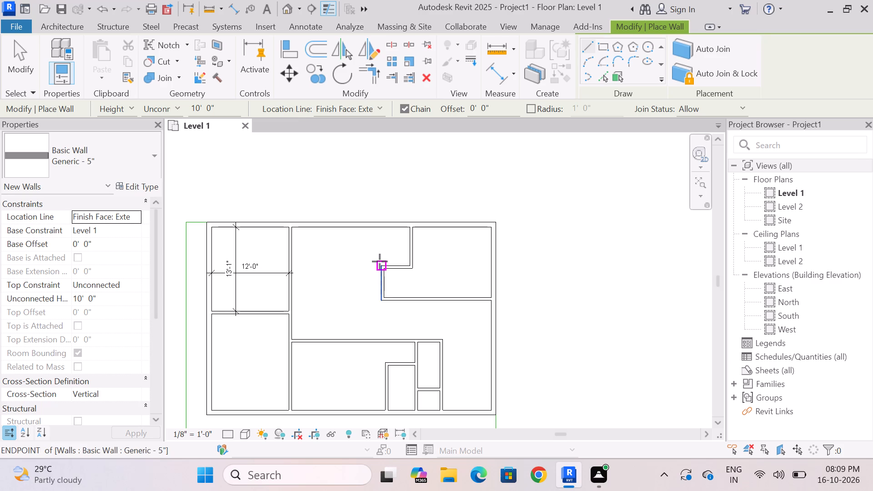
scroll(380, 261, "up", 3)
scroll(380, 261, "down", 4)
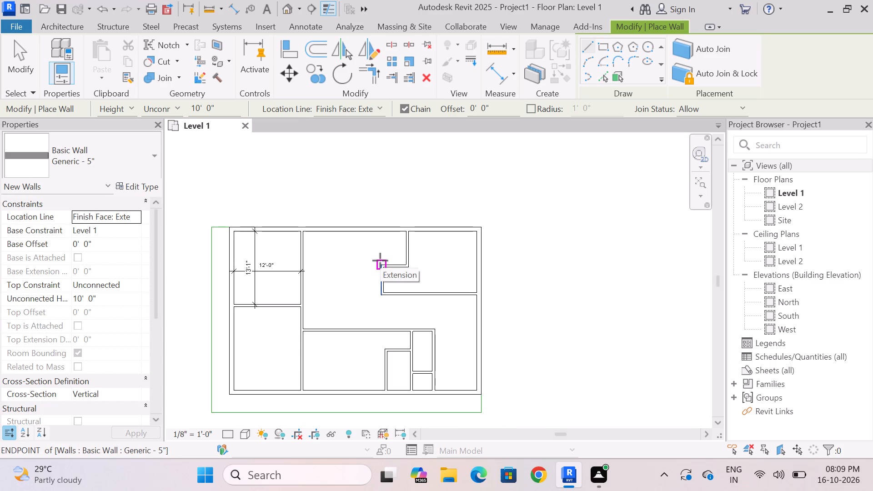
Draw a 4' by 2'-6" enclosure of 5" walls against the top exterior wall, beginning 4' left of the upper right room's left wall.
scroll(331, 240, "up", 5)
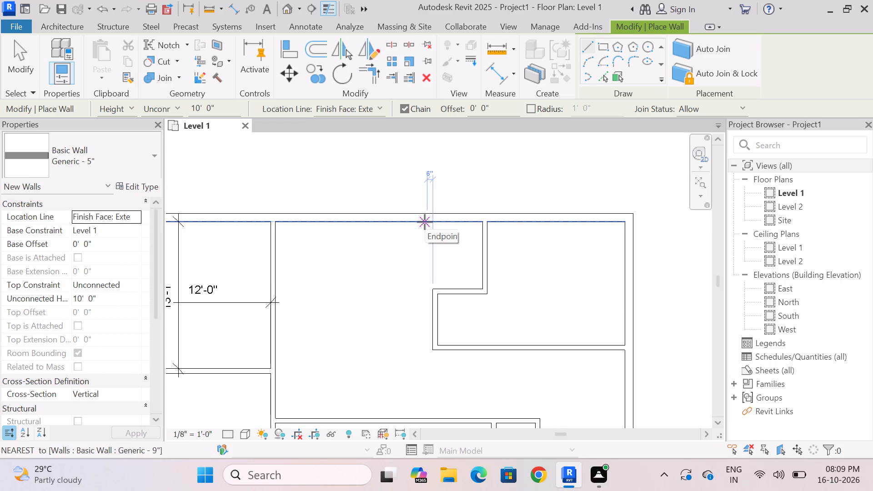
type("4'")
key("Return")
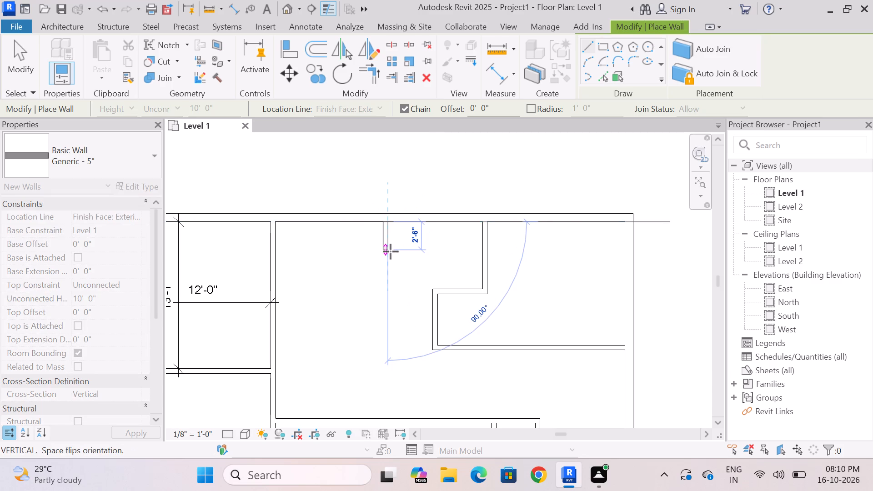
scroll(391, 251, "up", 1)
left_click(390, 251)
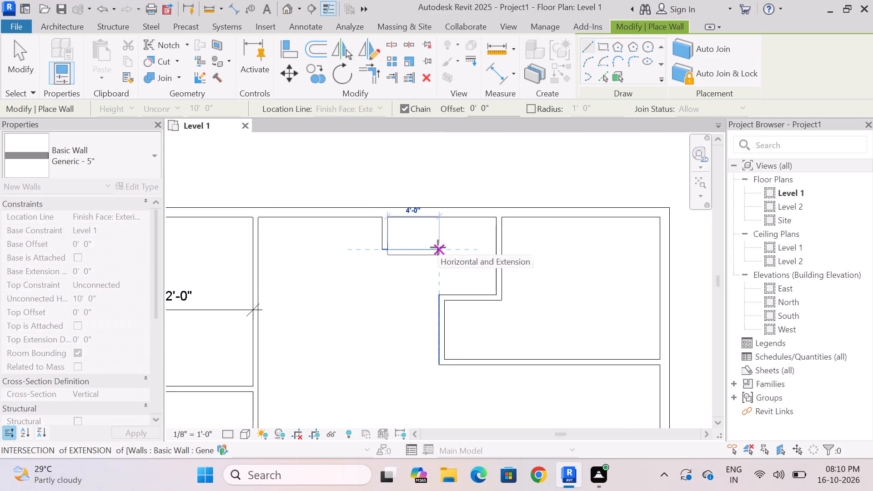
left_click(438, 247)
scroll(435, 223, "up", 5)
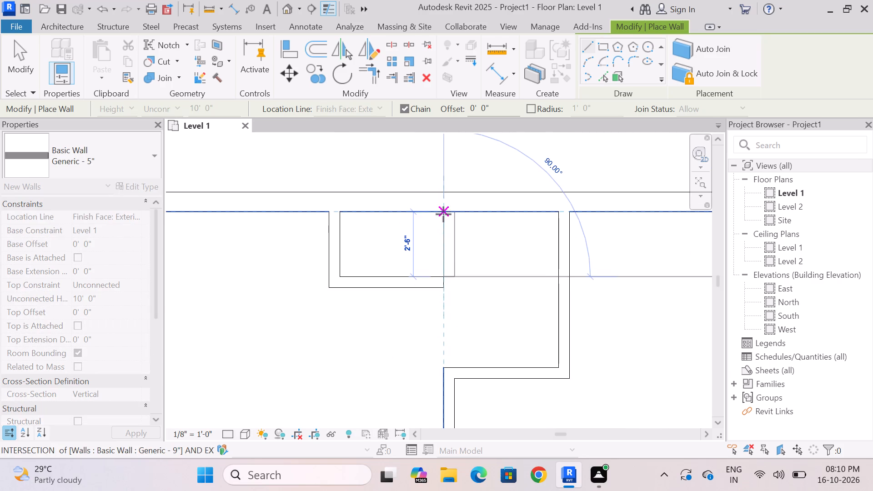
left_click(443, 213)
key("Escape")
key("Escape")
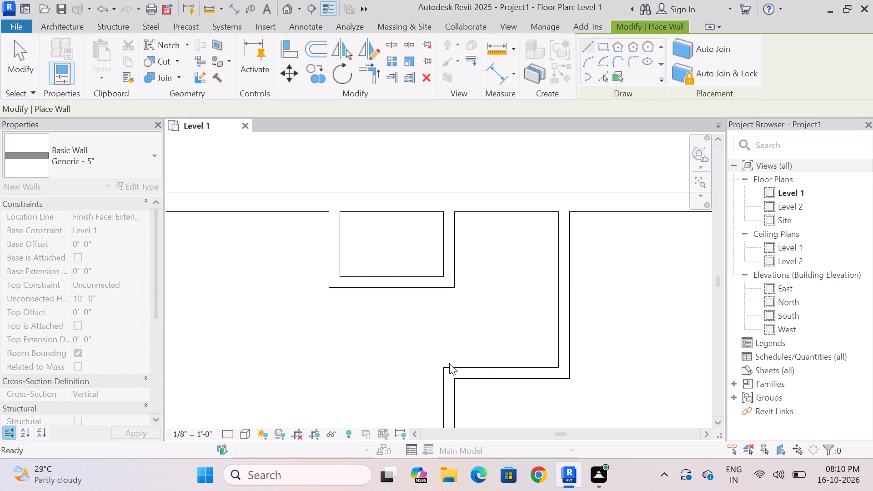
Extend the upper right room's left wall up to the small enclosure on the top exterior wall, closing off the 4' by 6' corner.
left_click(442, 393)
left_click_drag(443, 373, 443, 372)
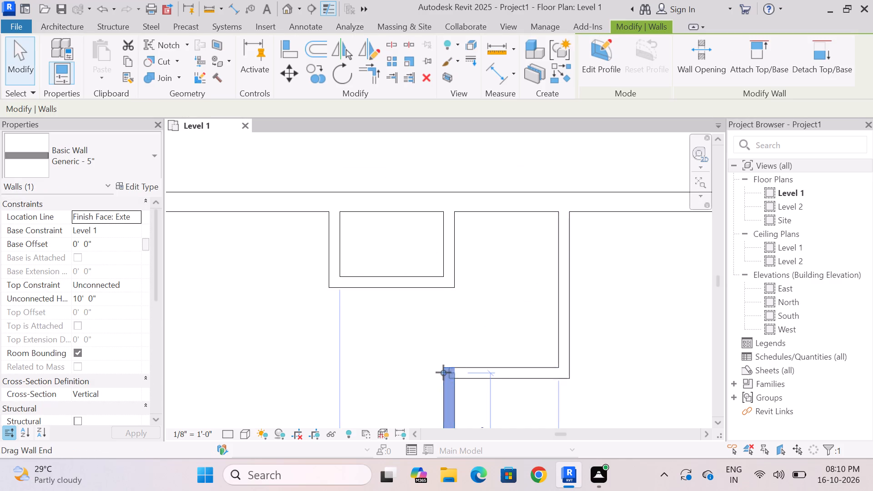
left_click_drag(443, 372, 442, 275)
key("Escape")
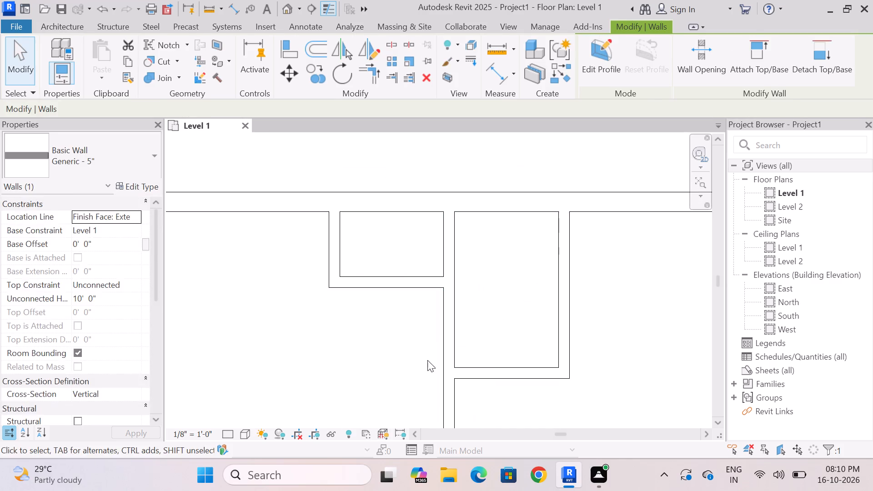
Examine the overall wall layout of the floor plan.
scroll(416, 280, "down", 10)
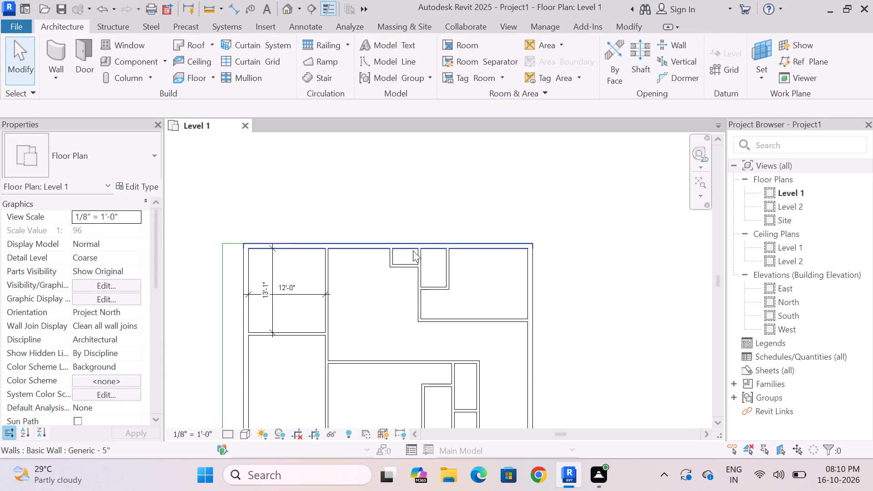
scroll(410, 243, "down", 3)
scroll(411, 276, "up", 3)
scroll(380, 244, "down", 1)
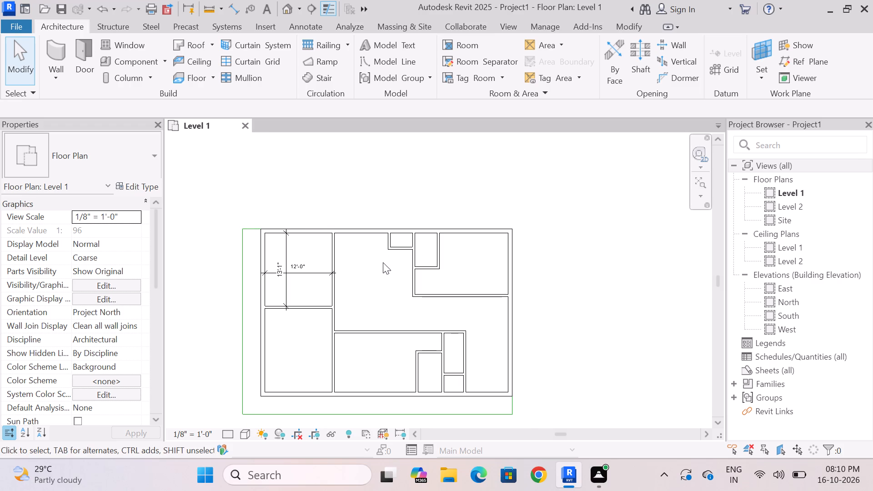
scroll(382, 302, "up", 1)
scroll(374, 263, "down", 1)
scroll(382, 298, "up", 3)
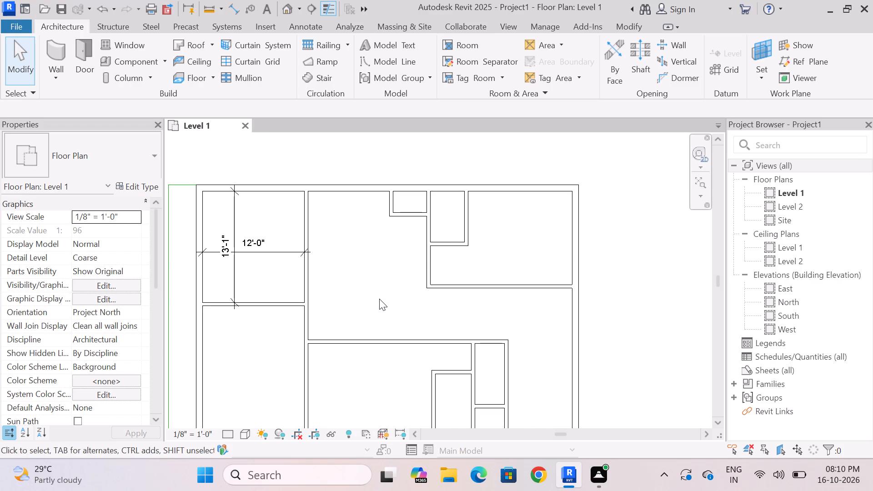
scroll(354, 237, "down", 4)
scroll(365, 273, "down", 3)
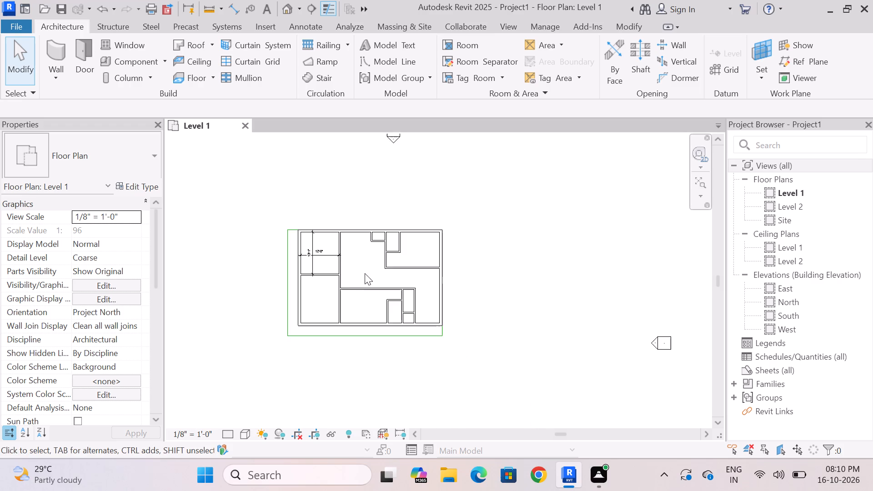
scroll(370, 291, "up", 6)
scroll(369, 243, "down", 6)
scroll(358, 266, "up", 6)
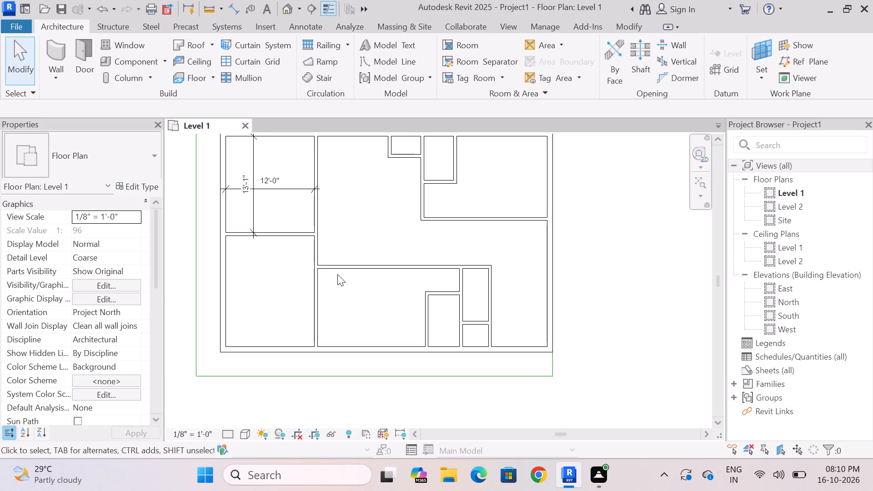
scroll(319, 262, "down", 1)
Add aligned dimensions for the middle area's height below the top exterior wall and its width to the upper right room's left wall.
left_click(235, 9)
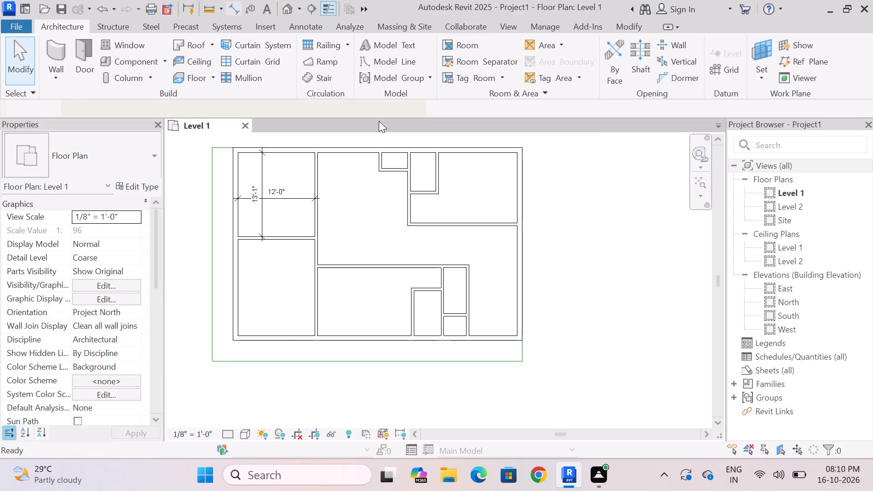
scroll(391, 195, "down", 3)
scroll(380, 223, "up", 3)
scroll(369, 263, "up", 1)
scroll(369, 267, "down", 3)
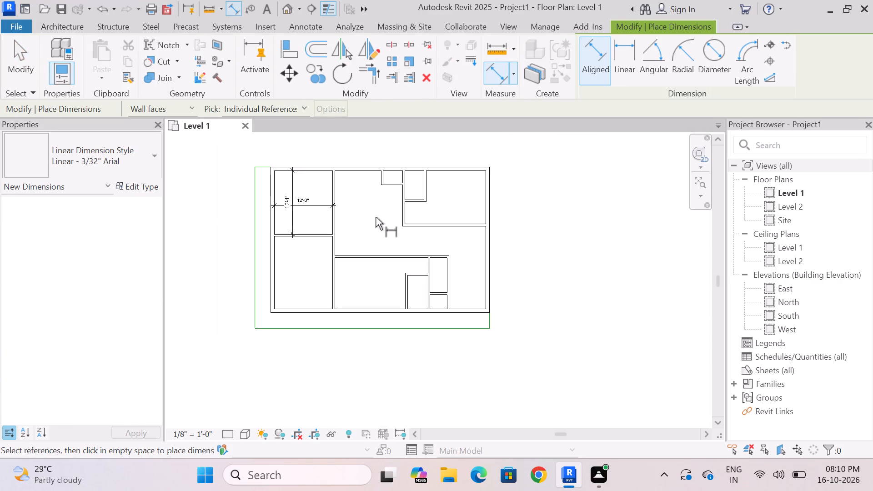
scroll(376, 216, "up", 3)
left_click(351, 274)
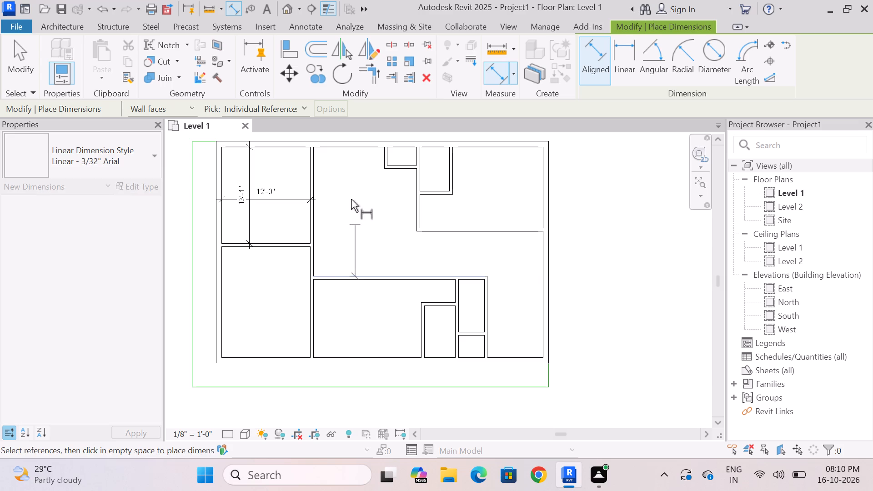
left_click(347, 150)
left_click(359, 198)
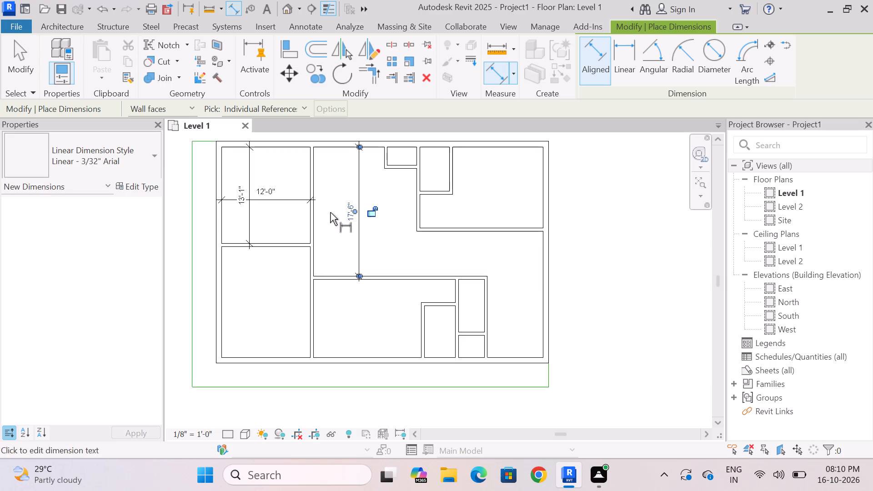
scroll(328, 238, "down", 1)
scroll(339, 196, "up", 4)
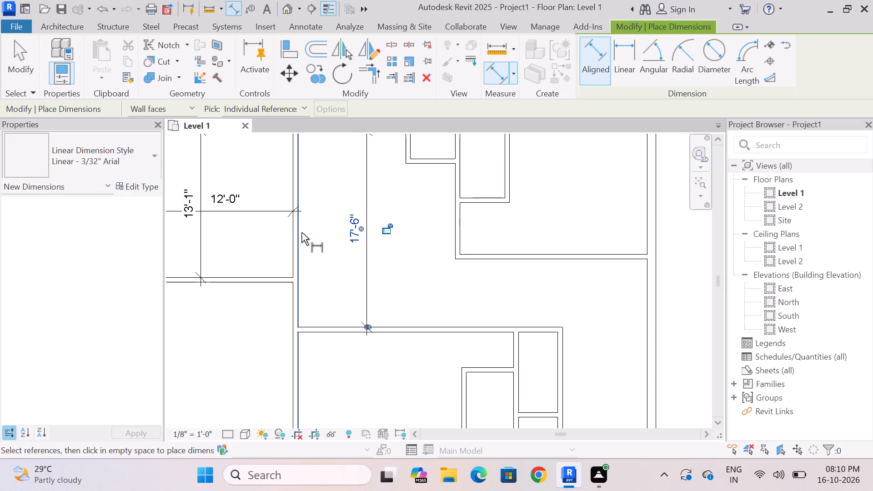
left_click(301, 232)
left_click(454, 225)
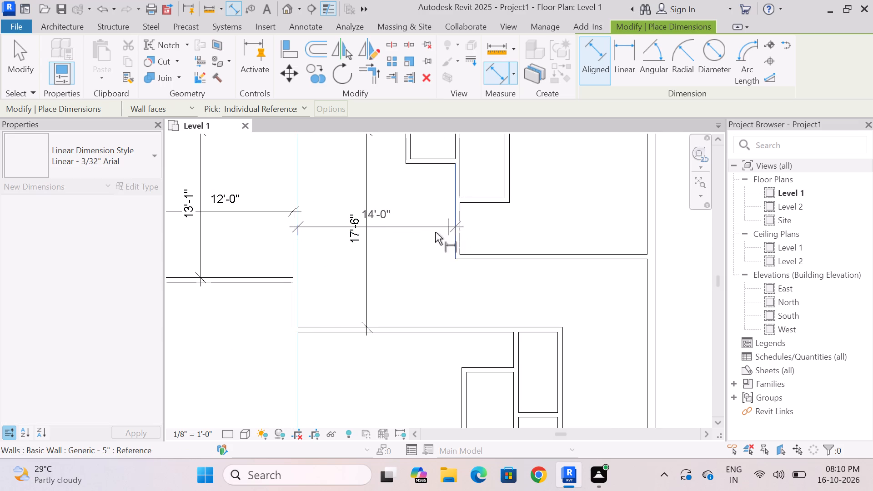
left_click(428, 290)
Dimension the lower middle room's height and its width to the closet's left wall.
scroll(415, 235, "down", 3)
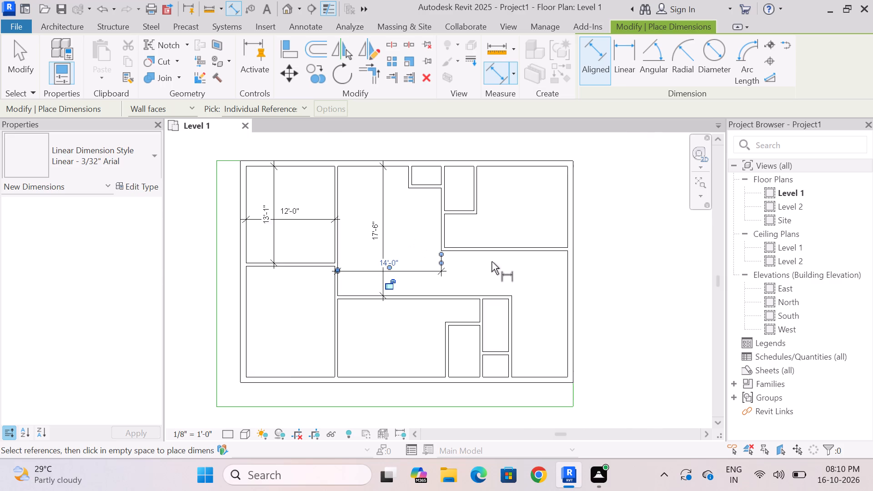
scroll(492, 261, "up", 3)
scroll(454, 246, "down", 4)
scroll(408, 350, "up", 1)
left_click(396, 359)
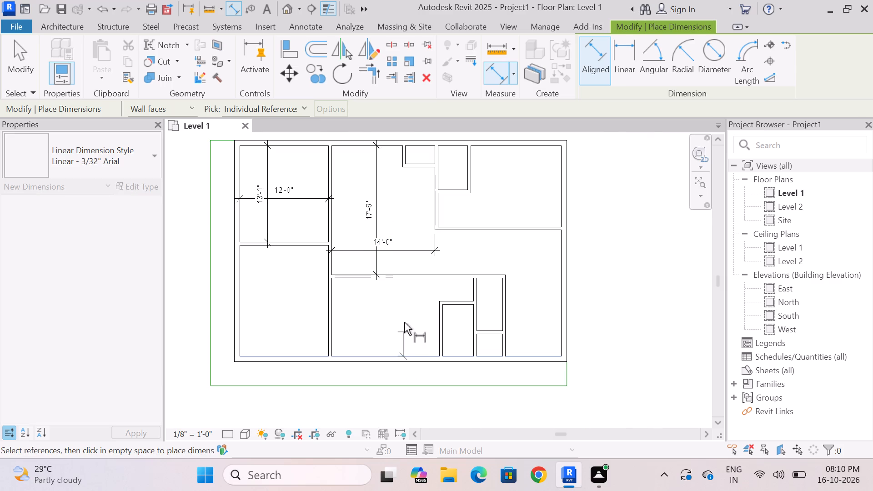
left_click(404, 279)
left_click(399, 310)
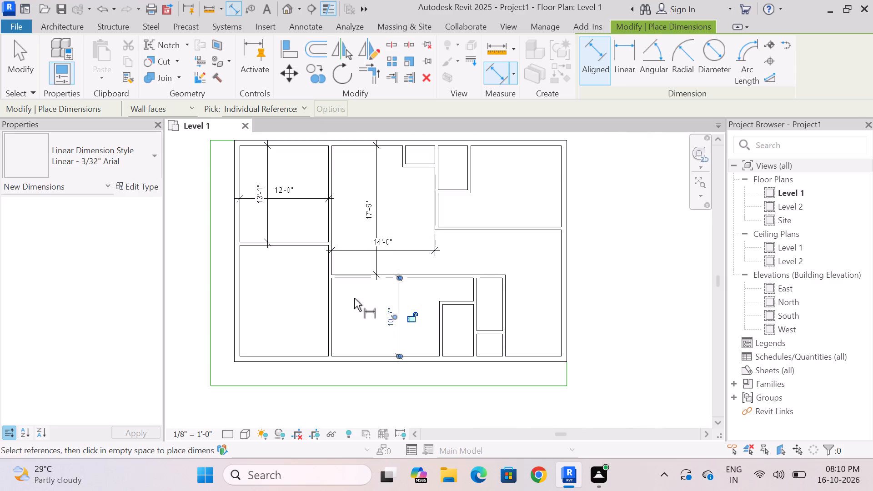
left_click(334, 293)
scroll(427, 322, "up", 3)
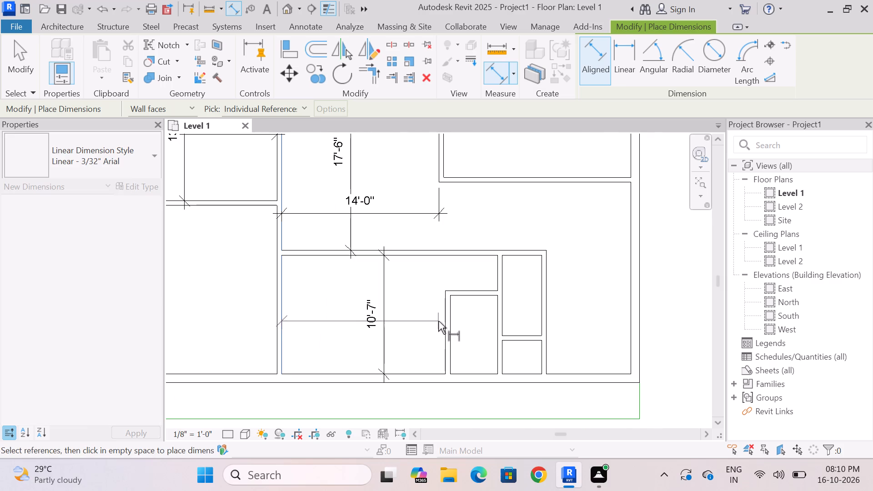
left_click(442, 321)
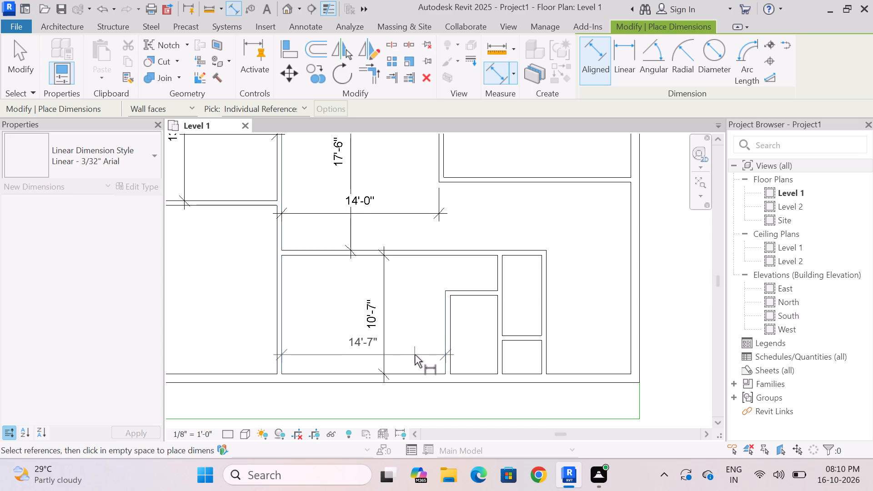
left_click(415, 355)
Dimension the inside height and width of the closet in the lower middle room's lower right corner.
scroll(411, 282, "down", 3)
scroll(460, 323, "up", 3)
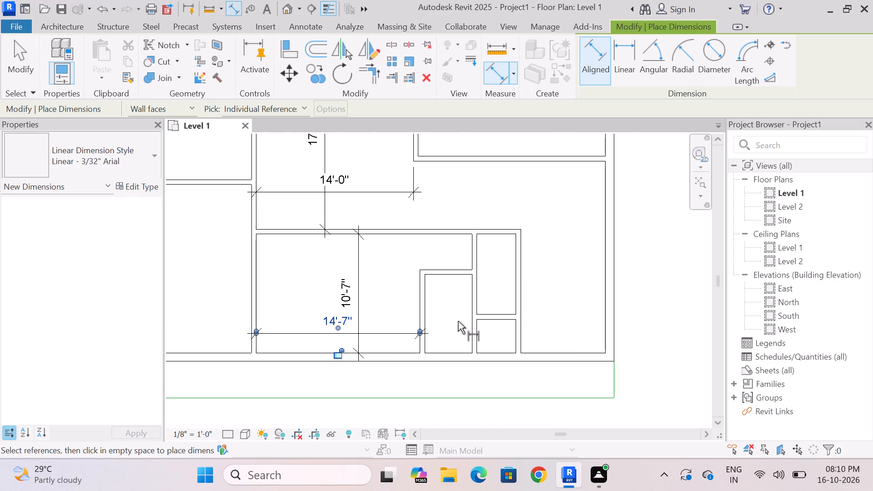
left_click(449, 279)
left_click(450, 351)
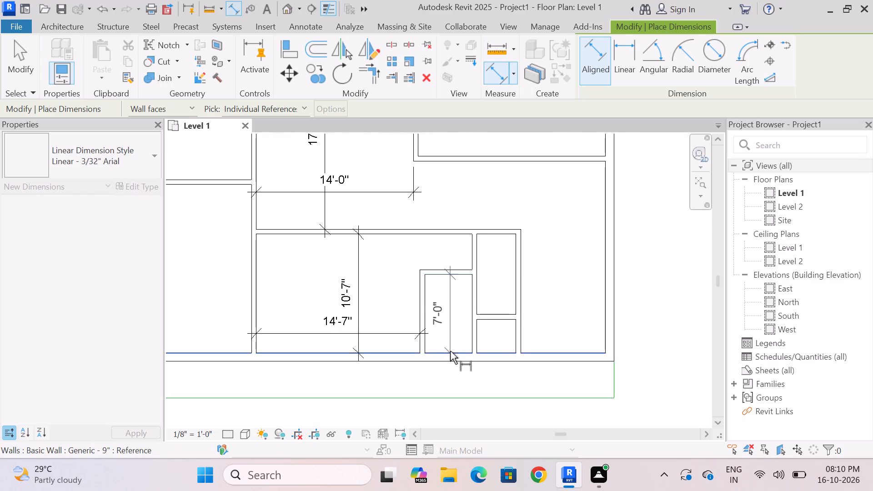
left_click(457, 329)
scroll(458, 299, "up", 6)
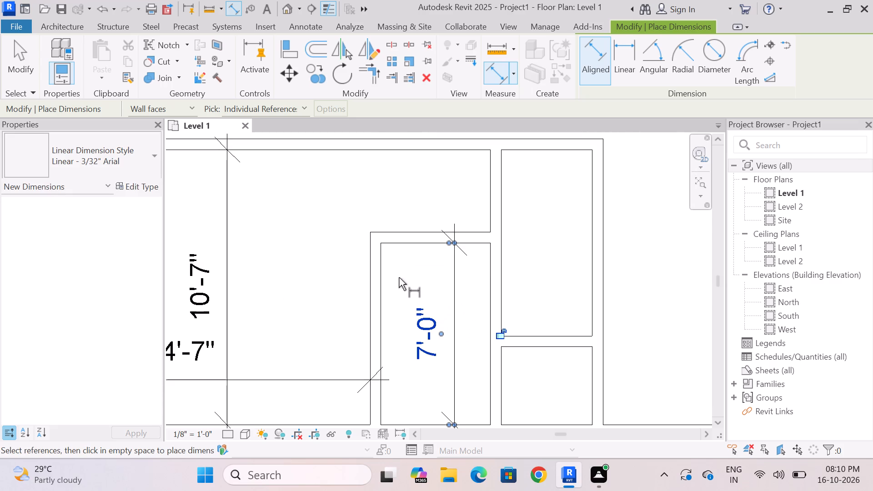
left_click(383, 272)
left_click(489, 277)
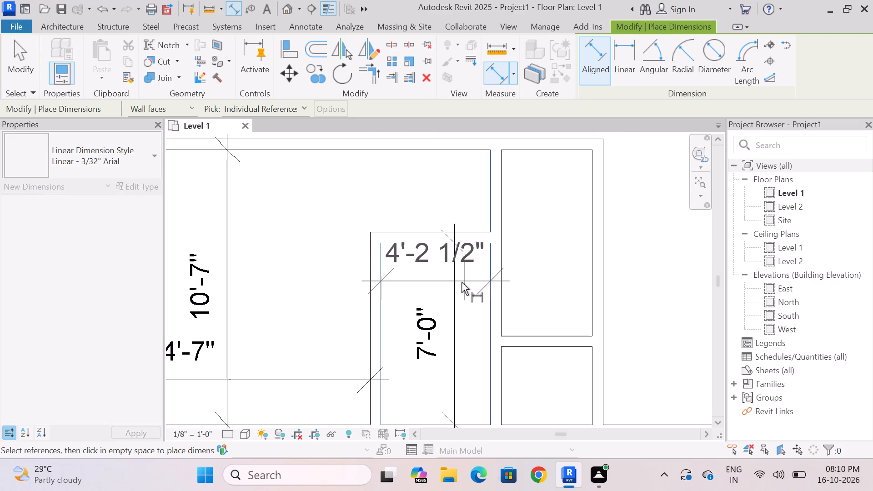
left_click(460, 299)
Dimension the inside height and width of the small space beside that closet, against the bottom exterior wall.
scroll(444, 256, "down", 6)
scroll(494, 310, "up", 6)
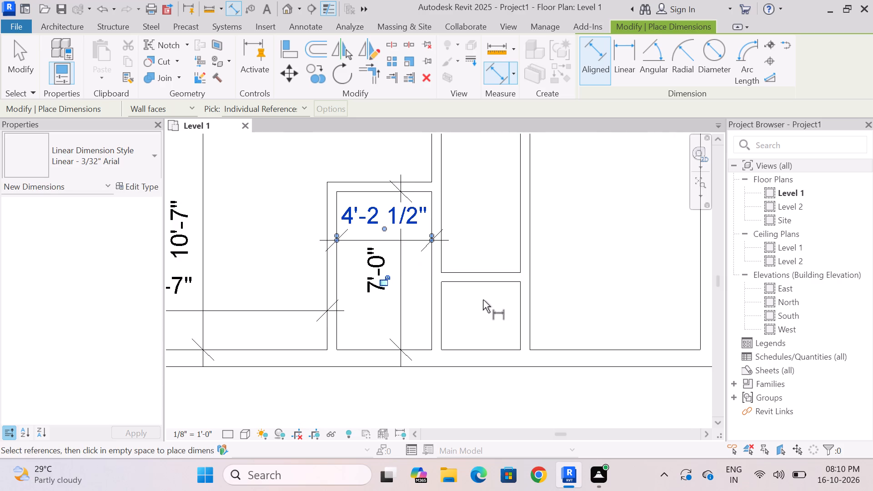
left_click(481, 282)
left_click(482, 355)
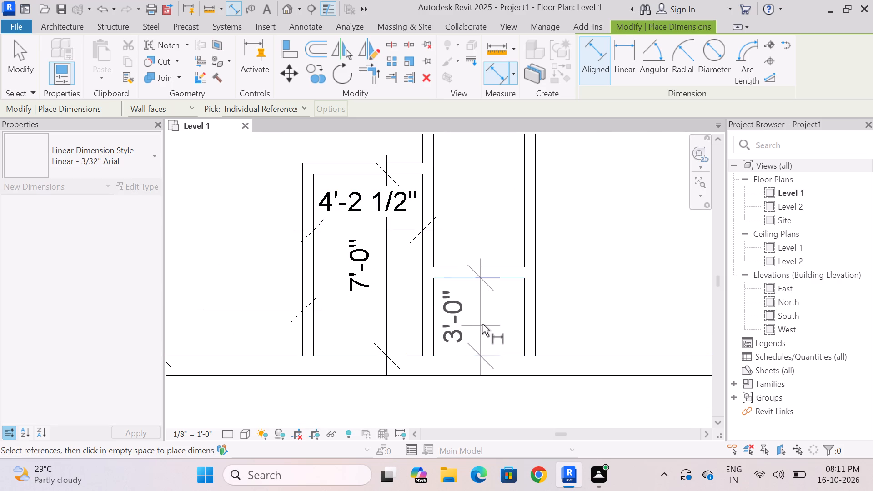
left_click(489, 320)
left_click(435, 318)
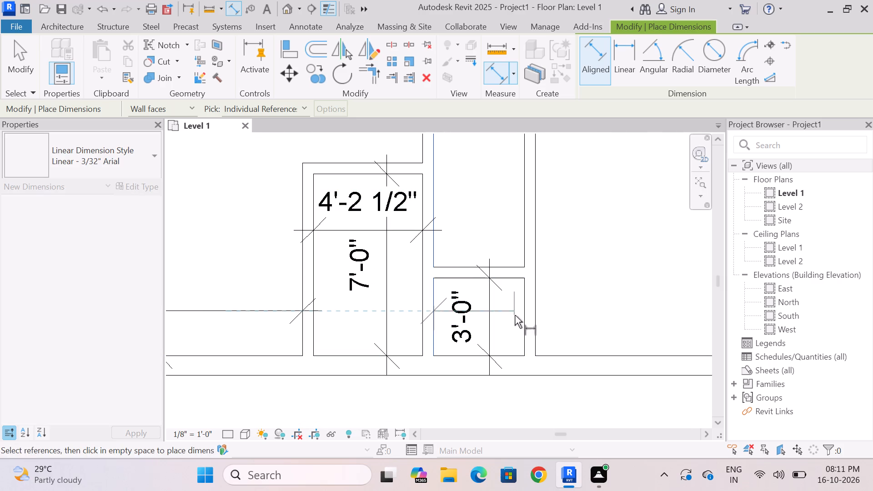
left_click(521, 315)
left_click(508, 336)
Dimension the inside height and width of the tall narrow space directly above the small one.
scroll(493, 341, "down", 3)
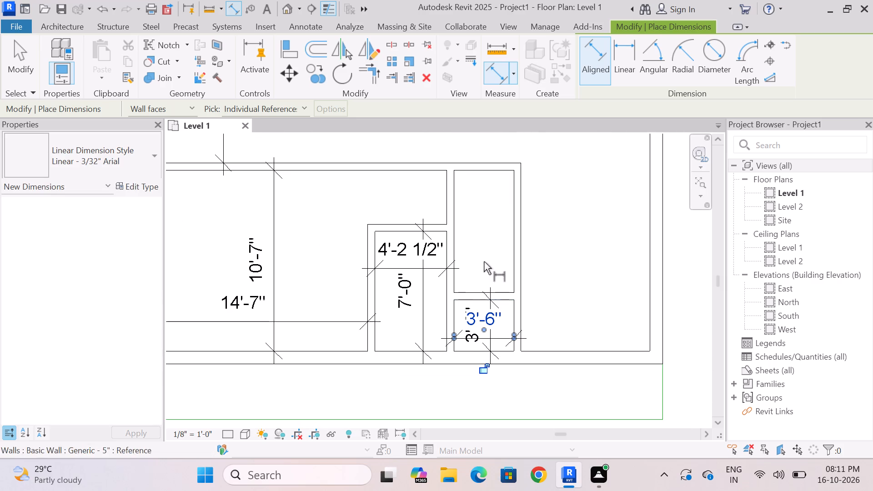
left_click_drag(480, 174, 480, 184)
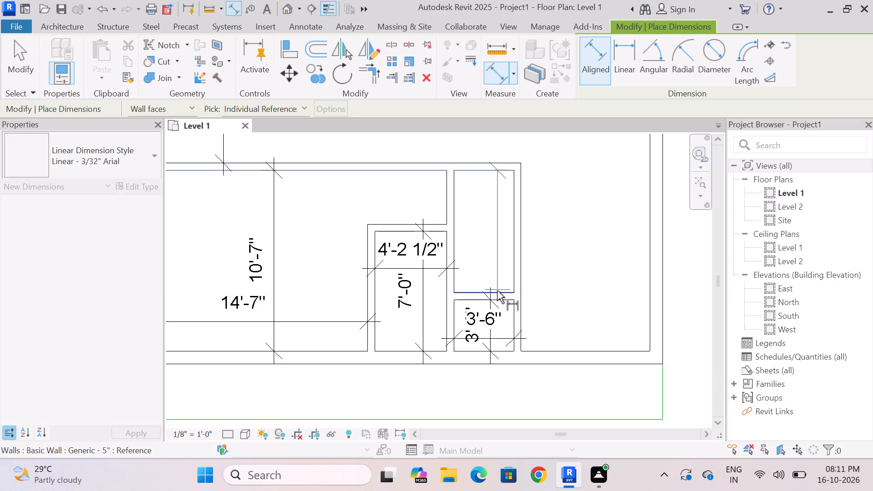
left_click(496, 291)
left_click(492, 270)
scroll(482, 211, "up", 4)
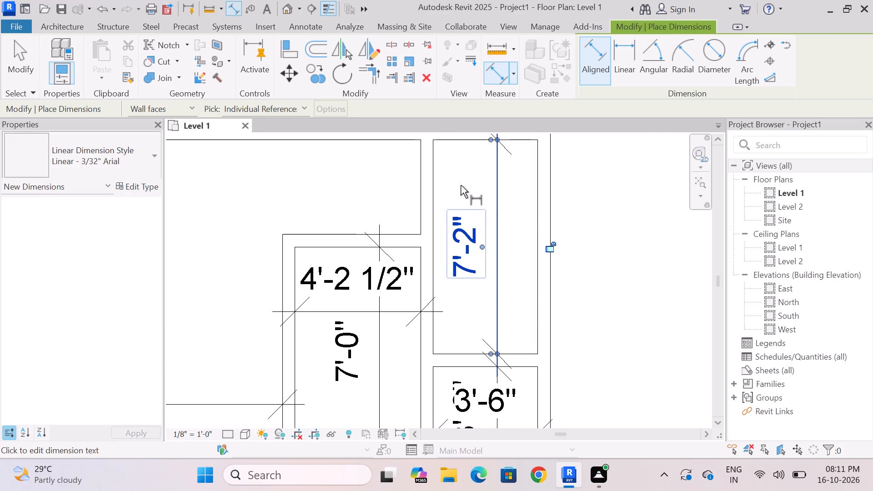
left_click(438, 172)
left_click(535, 181)
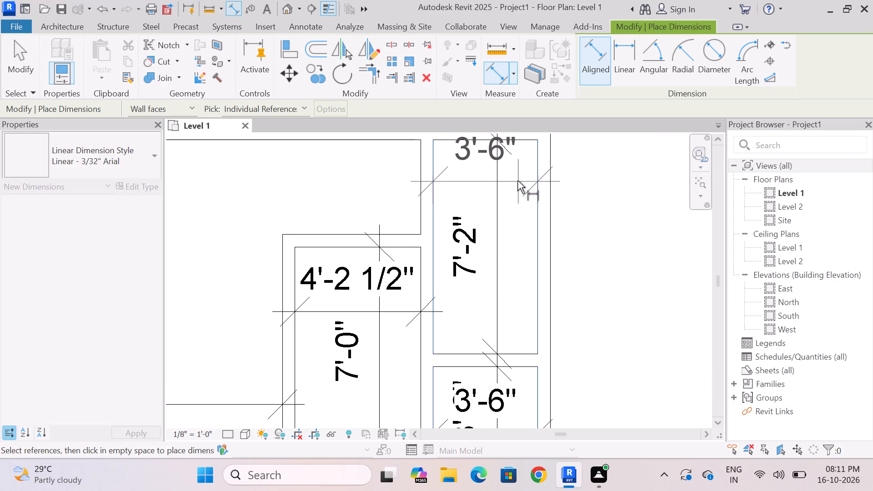
left_click(517, 180)
Dimension the lower right area's width to the right exterior wall and its height from the bottom exterior wall to the interior wall's top face.
scroll(479, 194, "down", 7)
scroll(525, 250, "up", 4)
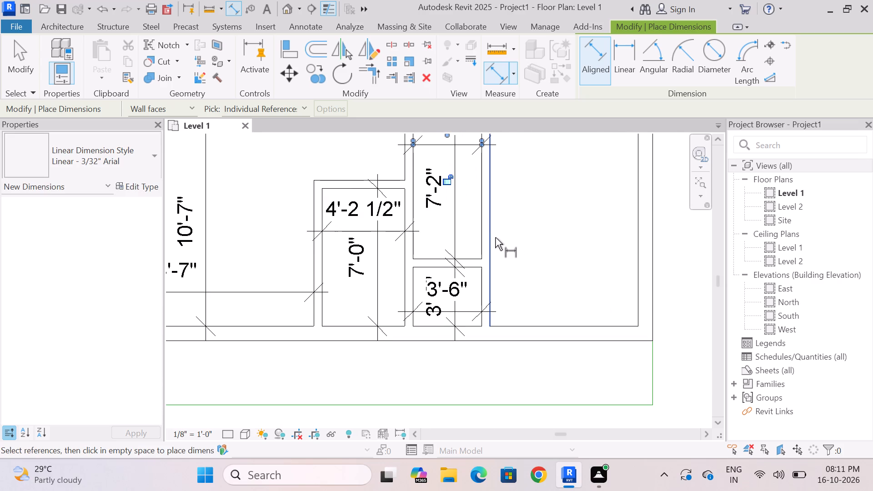
left_click(495, 237)
left_click(637, 246)
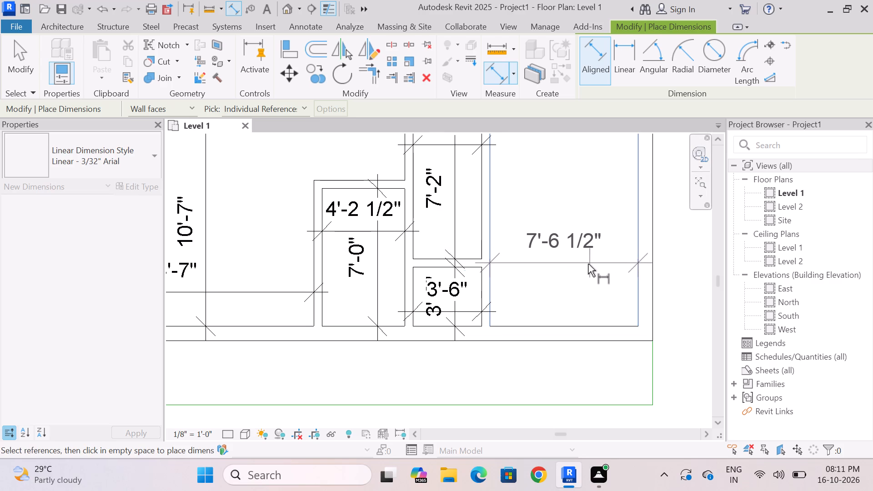
left_click(586, 277)
scroll(552, 302, "down", 4)
scroll(561, 297, "up", 3)
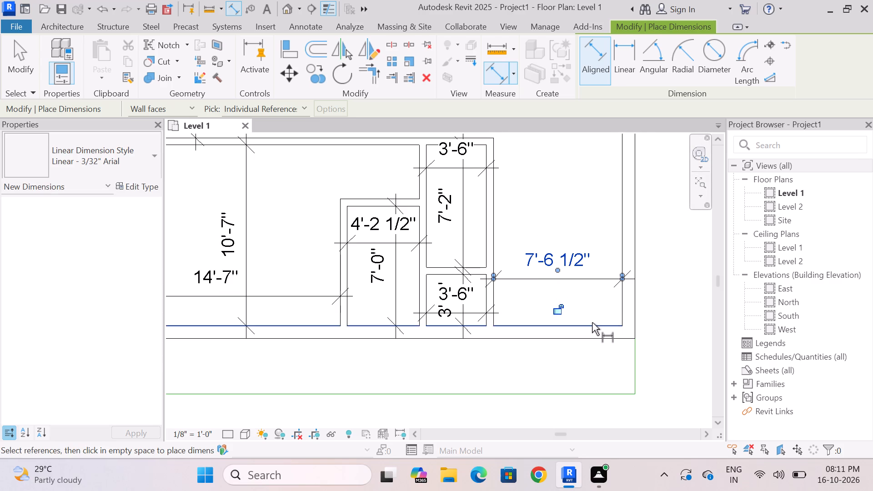
left_click(592, 322)
scroll(536, 347, "down", 6)
scroll(542, 254, "up", 5)
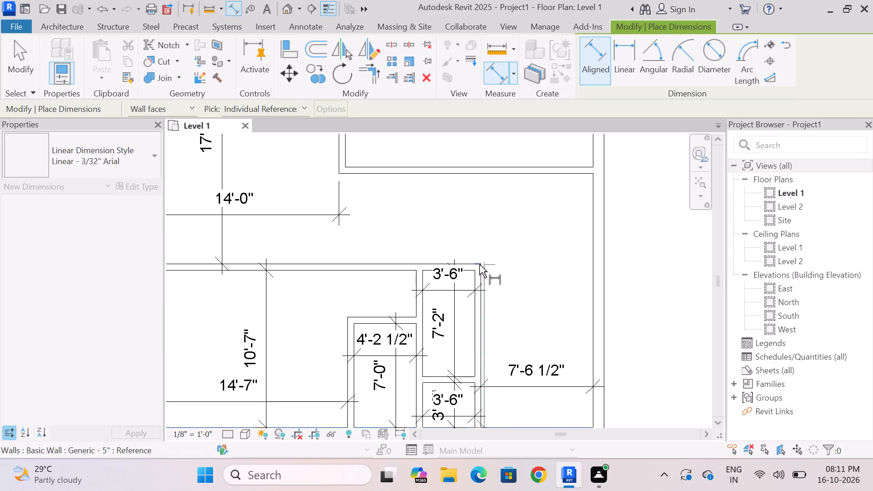
scroll(461, 263, "up", 4)
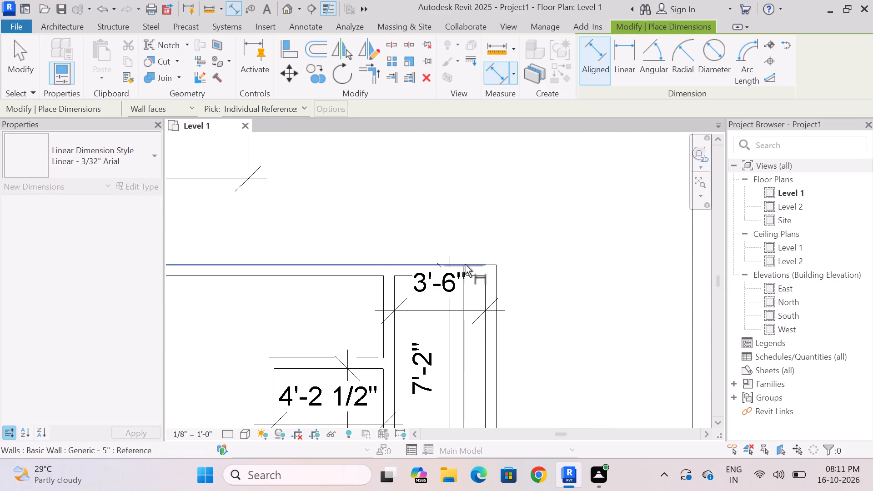
left_click(465, 264)
scroll(540, 256, "down", 8)
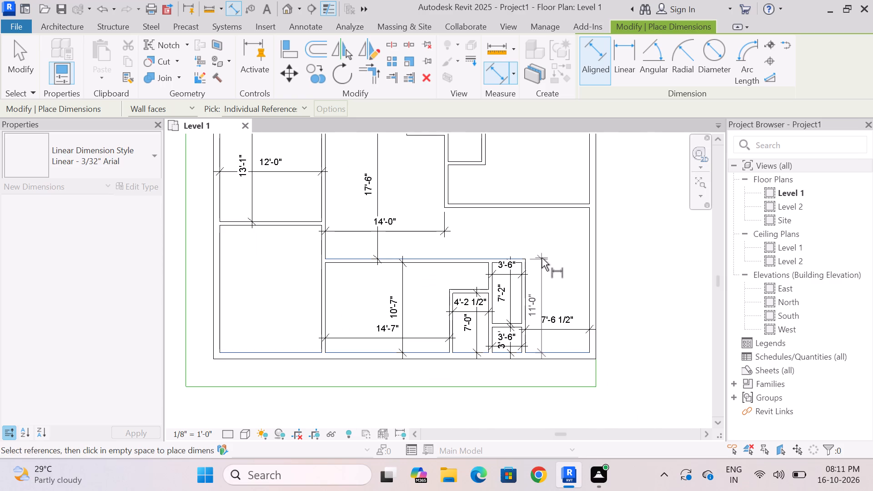
left_click(563, 258)
scroll(549, 265, "down", 3)
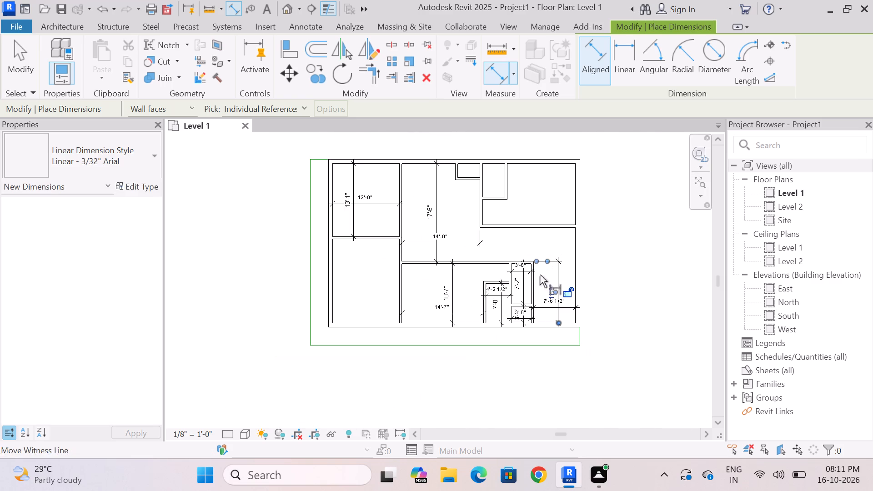
scroll(543, 230, "up", 7)
scroll(506, 235, "down", 4)
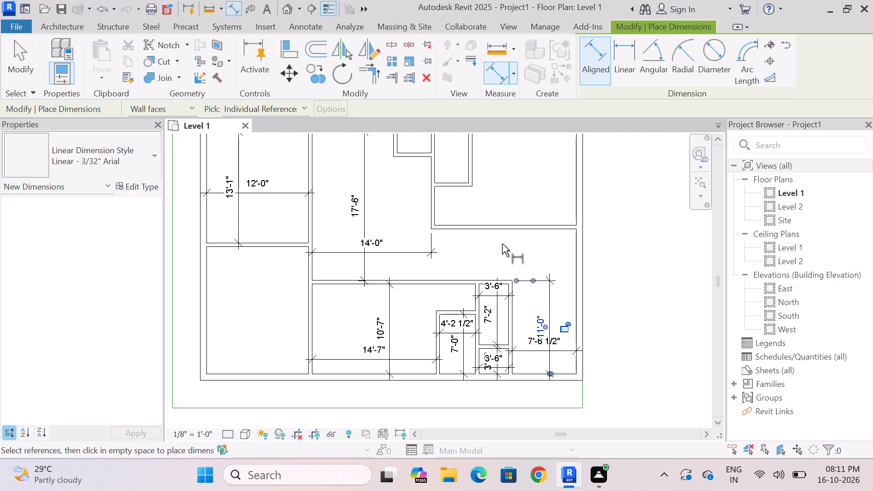
key("Escape")
Dimension the inside height and width of the lower left room.
left_click(262, 251)
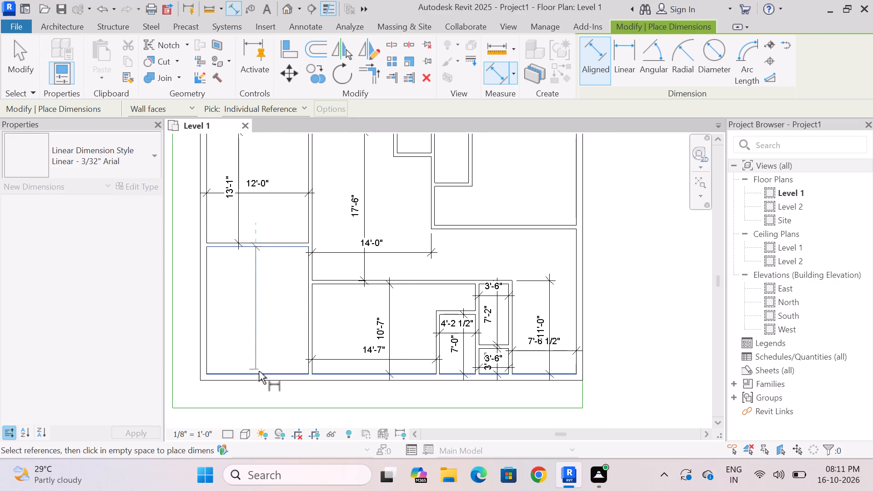
left_click(259, 371)
left_click(266, 340)
key("Escape")
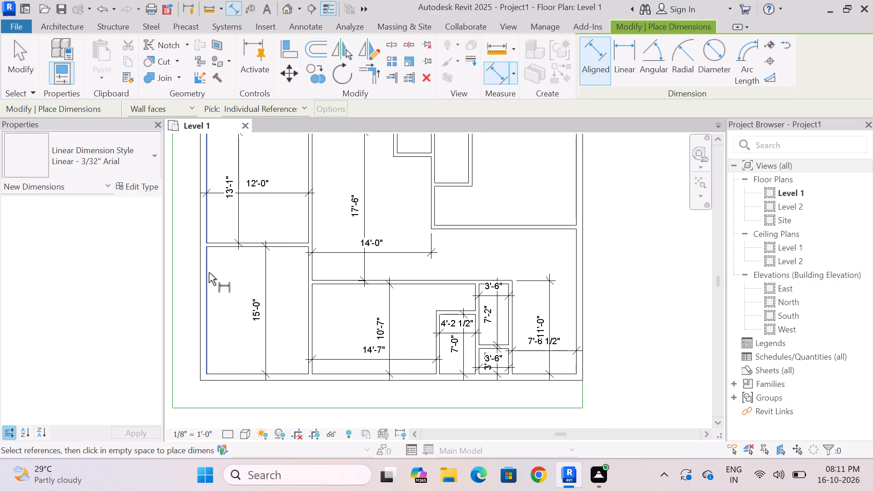
left_click(209, 272)
left_click(306, 309)
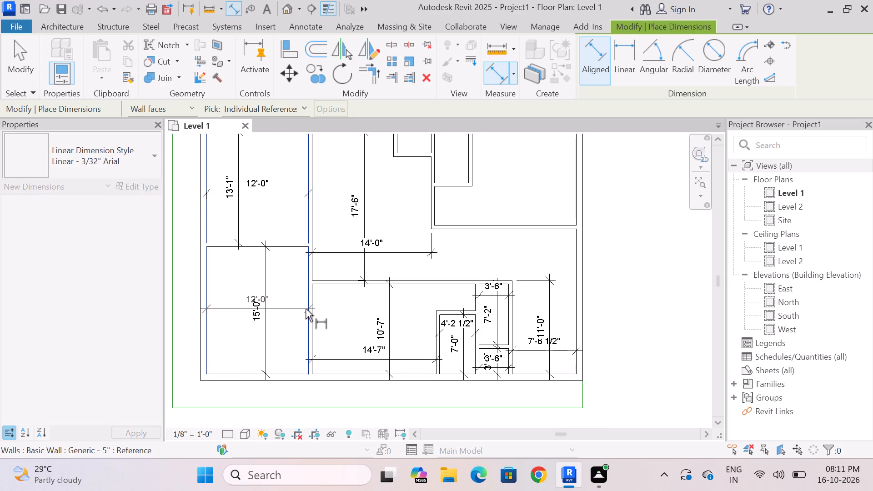
left_click(263, 276)
key("Escape")
Dimension the upper right room's inside height and its width from the closet wall to the right exterior wall.
scroll(246, 301, "down", 3)
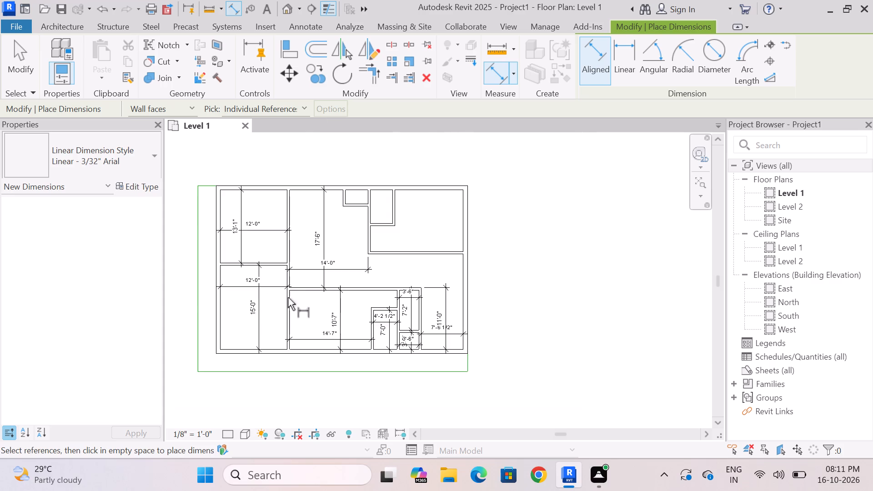
scroll(402, 199, "up", 6)
left_click_drag(435, 183, 436, 191)
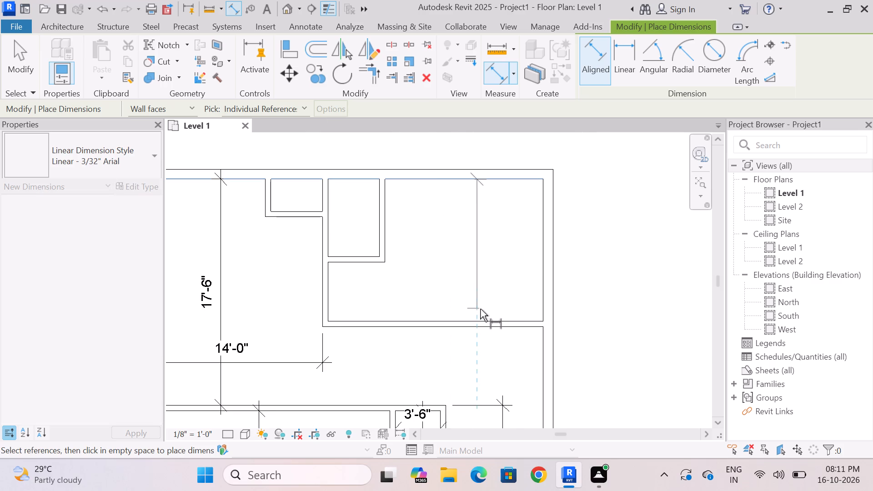
left_click(485, 320)
left_click(488, 296)
key("Escape")
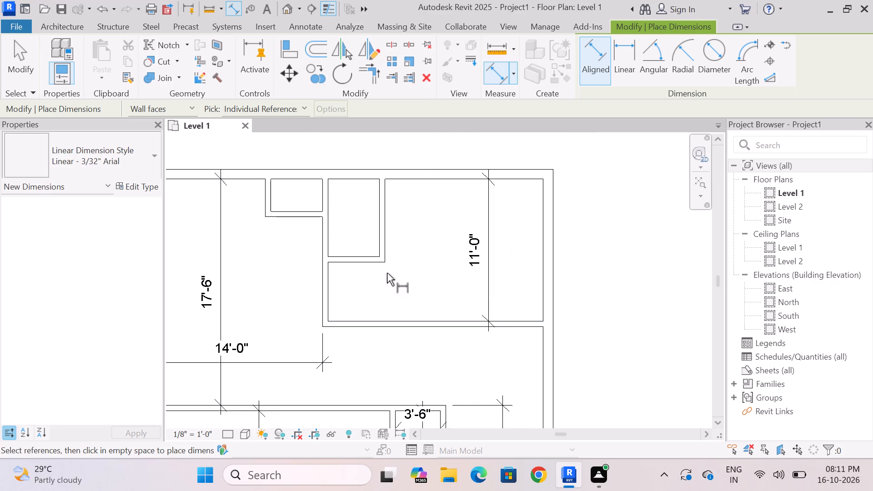
left_click_drag(386, 217, 395, 219)
left_click(543, 219)
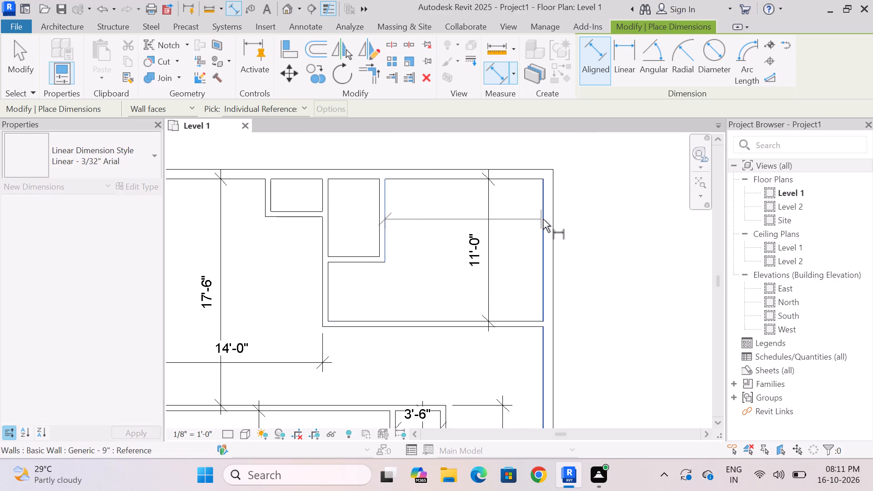
left_click(506, 223)
key("Escape")
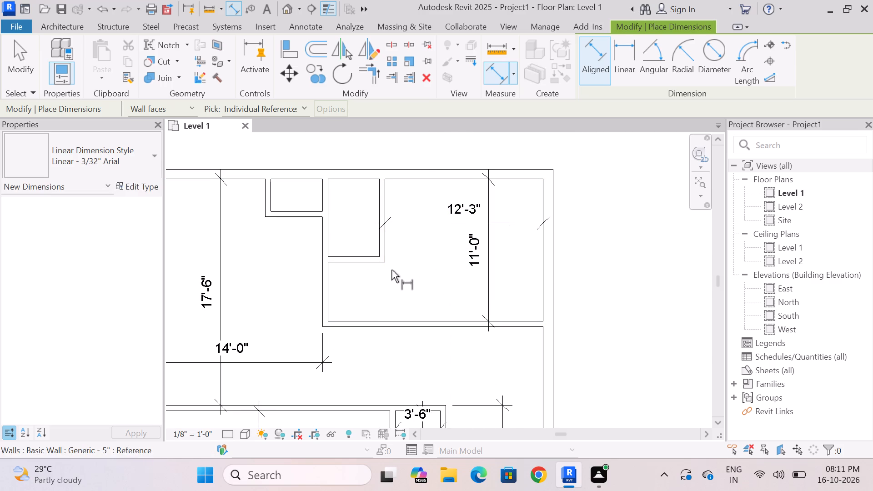
Dimension the inside height and width of the closet in the upper right room's upper left corner.
scroll(391, 270, "down", 2)
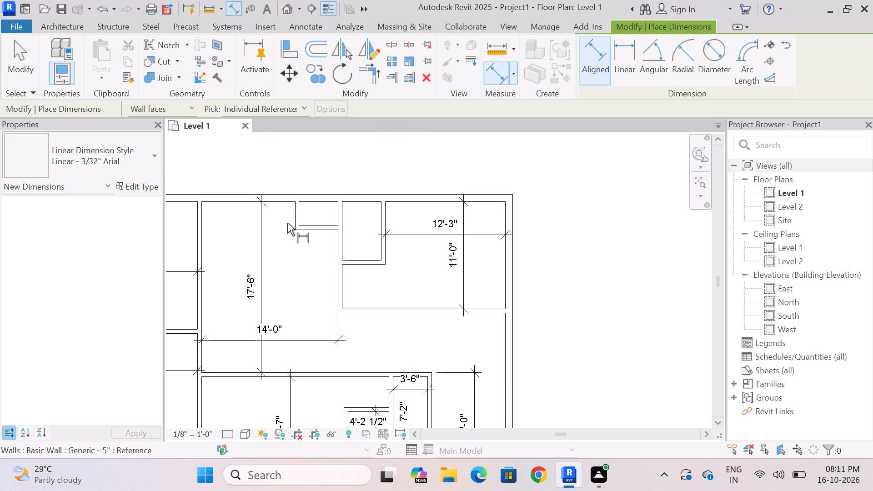
scroll(288, 220, "up", 3)
scroll(369, 240, "down", 3)
scroll(328, 250, "down", 3)
scroll(302, 252, "up", 6)
scroll(342, 235, "down", 2)
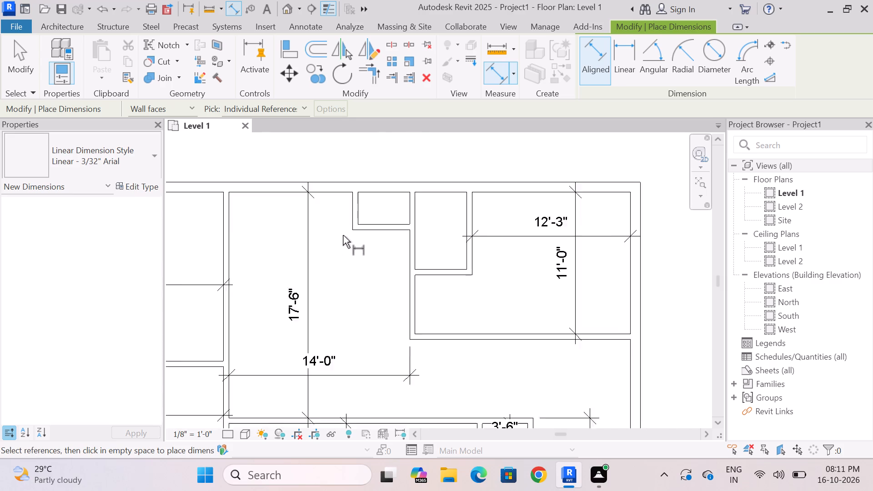
scroll(343, 235, "down", 2)
scroll(404, 210, "up", 4)
left_click(404, 208)
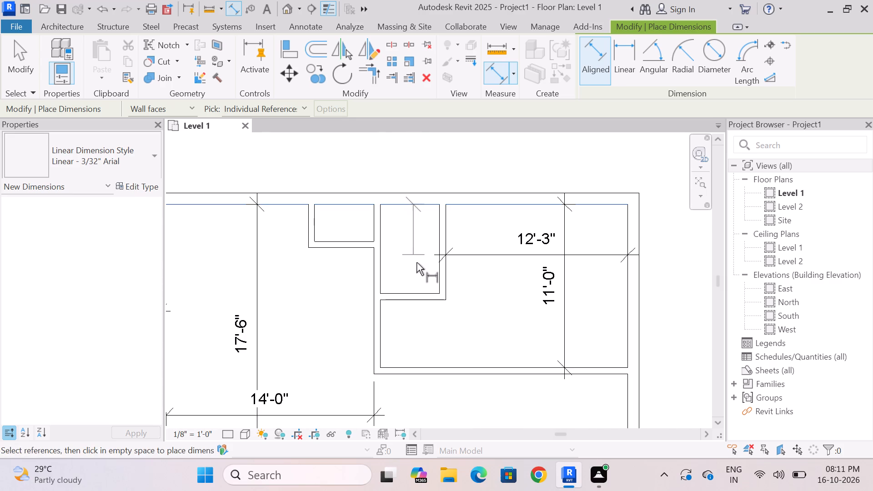
left_click(409, 289)
left_click(409, 276)
key("Escape")
scroll(416, 215, "up", 4)
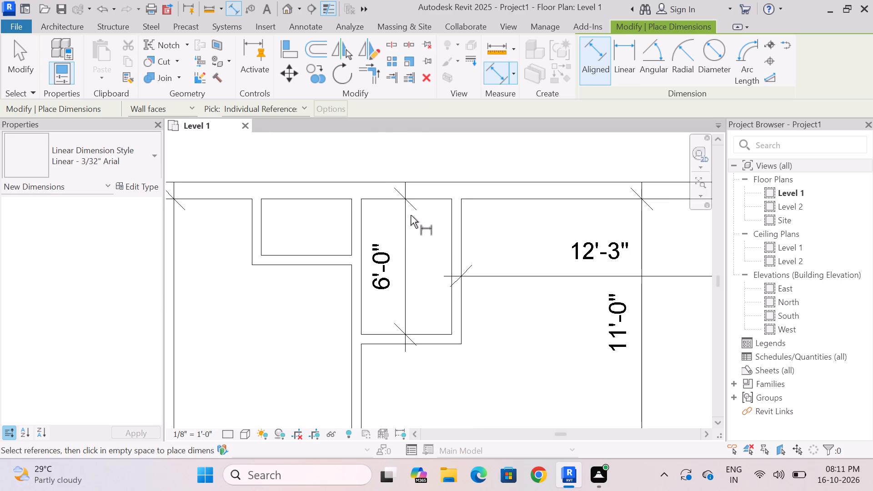
left_click(358, 215)
left_click(457, 222)
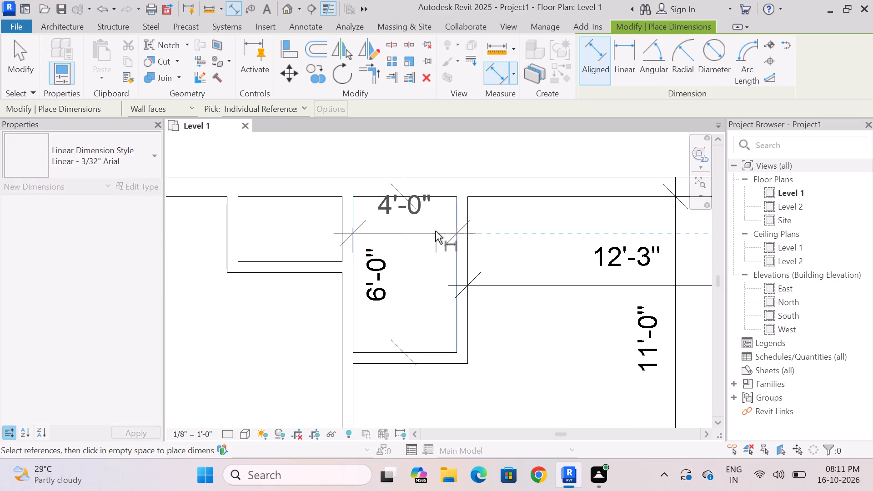
left_click(435, 233)
key("Escape")
Review the room and closet dimensions across the whole floor plan and end dimensioning.
scroll(417, 224, "down", 11)
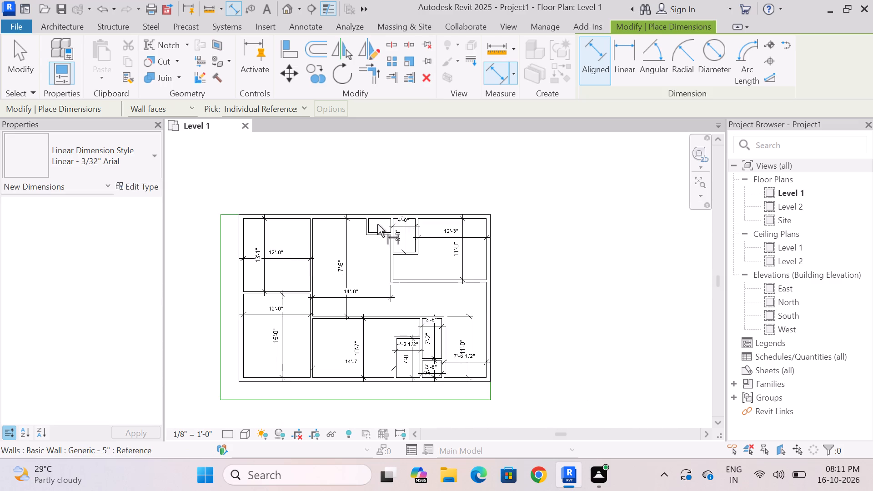
scroll(376, 223, "down", 5)
scroll(374, 276, "up", 8)
scroll(330, 301, "down", 3)
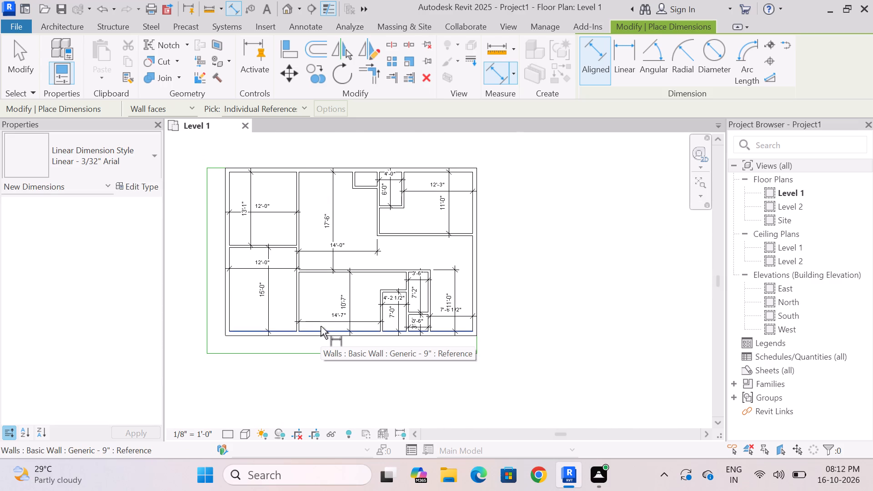
scroll(346, 183, "up", 5)
scroll(343, 188, "down", 4)
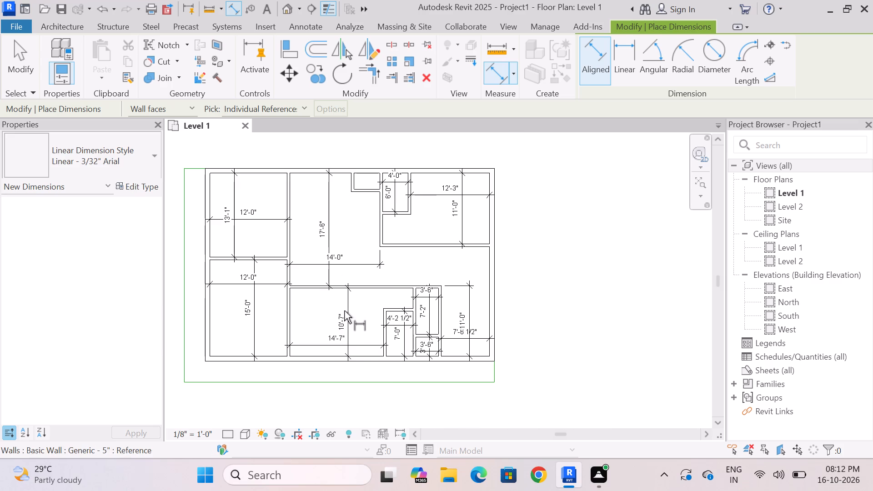
scroll(372, 367, "up", 3)
scroll(344, 356, "down", 3)
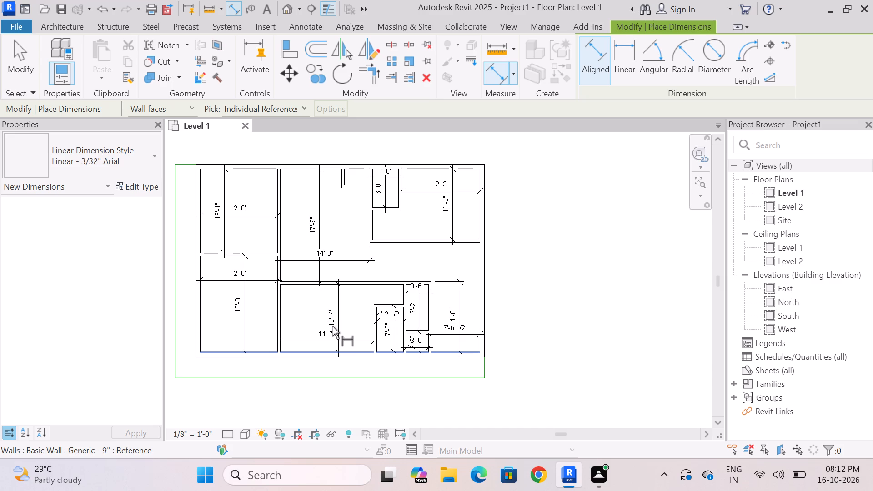
scroll(330, 324, "down", 3)
scroll(309, 336, "up", 3)
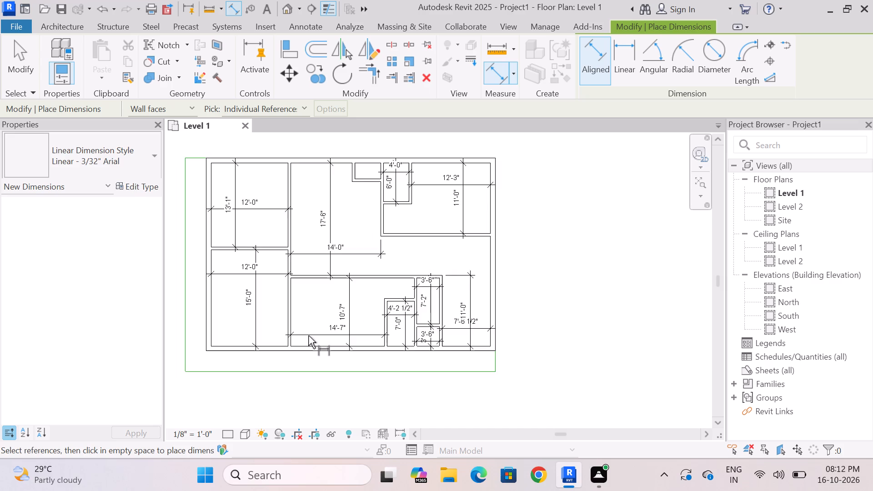
scroll(308, 336, "up", 3)
scroll(335, 331, "down", 4)
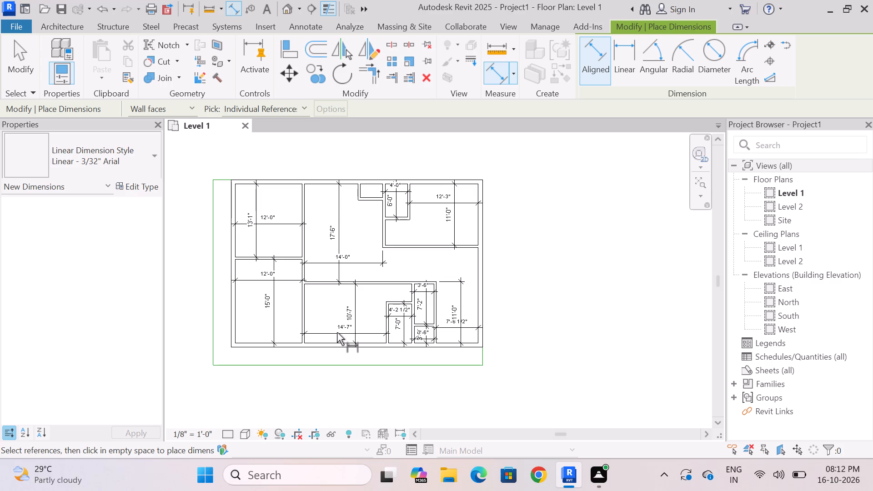
scroll(350, 242, "up", 6)
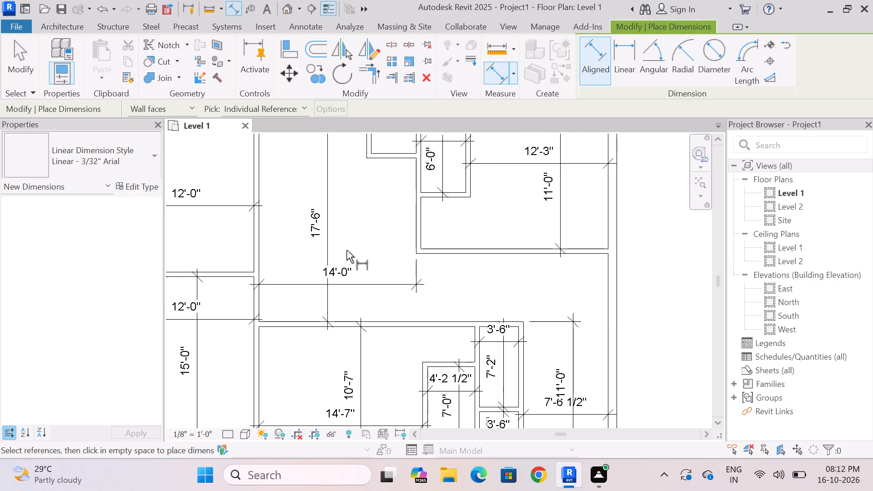
scroll(346, 252, "down", 5)
scroll(327, 282, "up", 7)
scroll(311, 298, "down", 7)
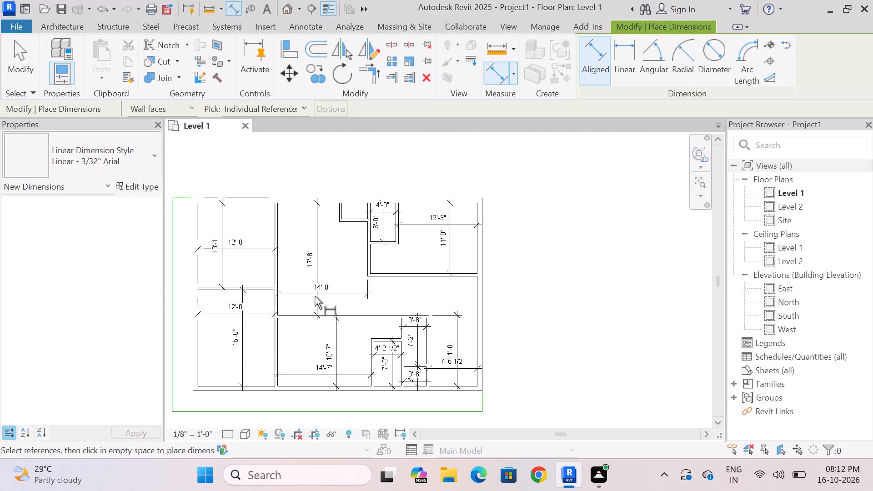
key("Escape")
key("Escape")
Hide the whole dimensions category in the Level 1 view.
left_click(314, 235)
right_click(314, 235)
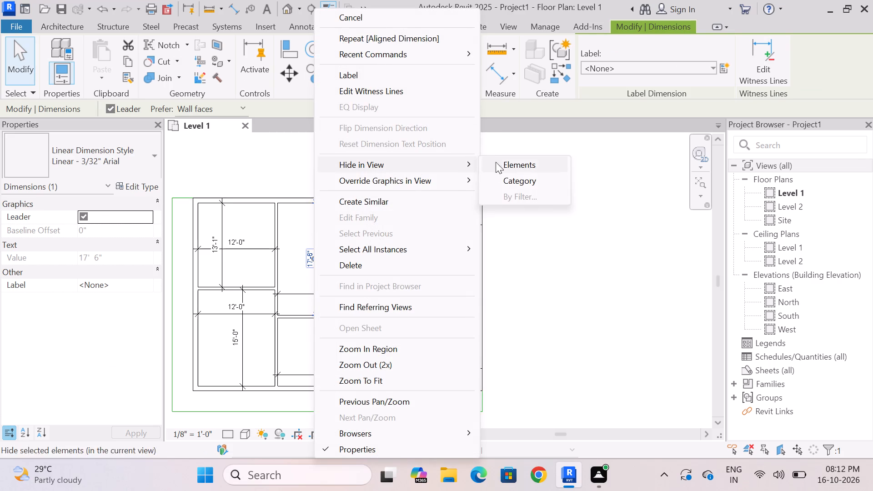
left_click(506, 180)
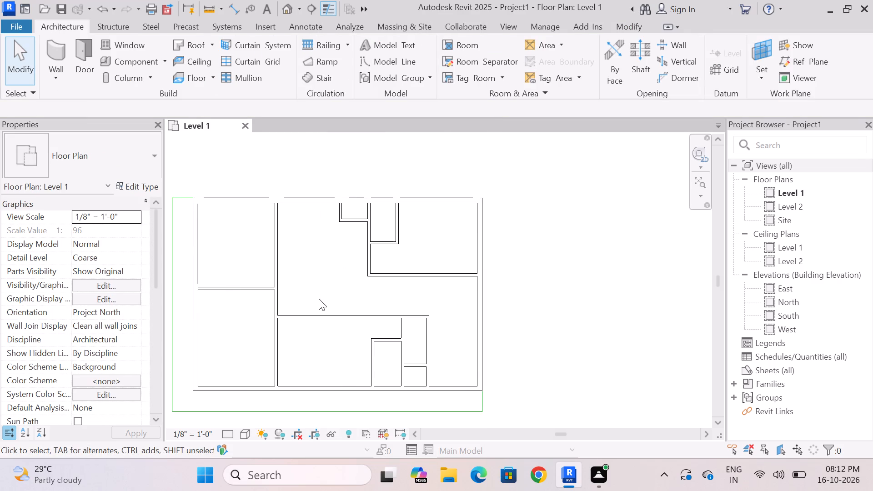
Start the Door tool with the Single-Flush 36" x 84" type and review its type properties.
left_click(85, 60)
left_click(155, 161)
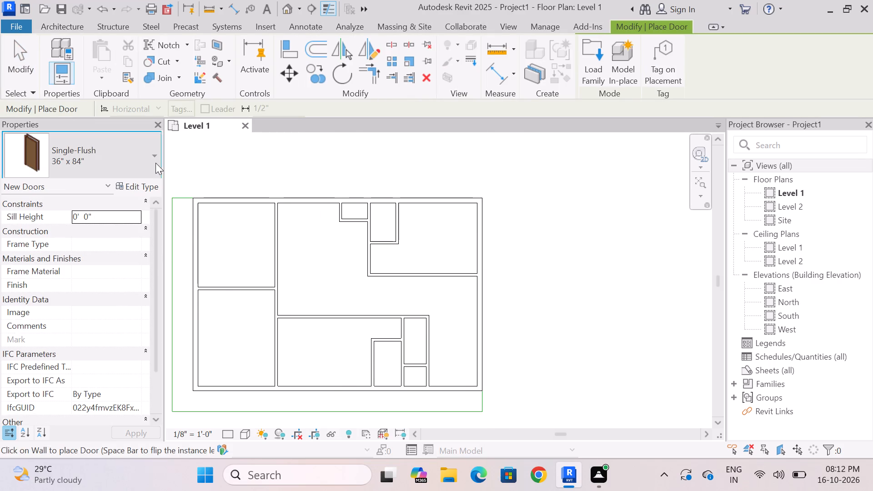
left_click(73, 335)
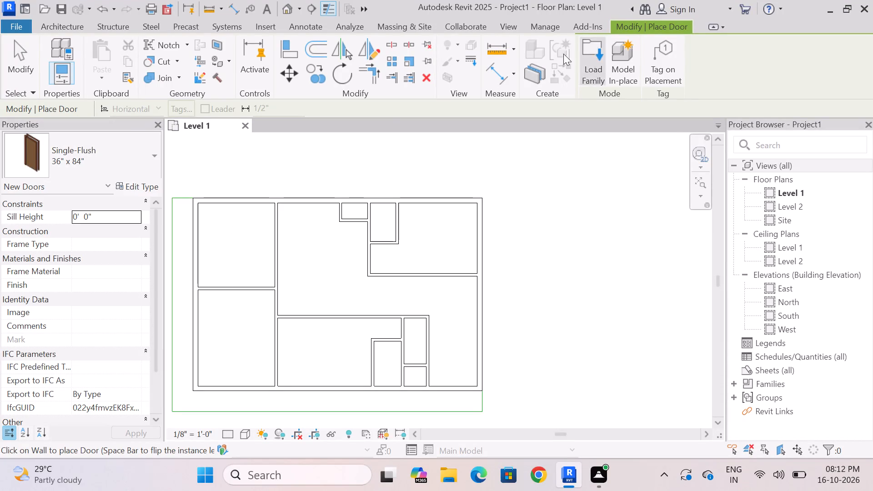
left_click(151, 185)
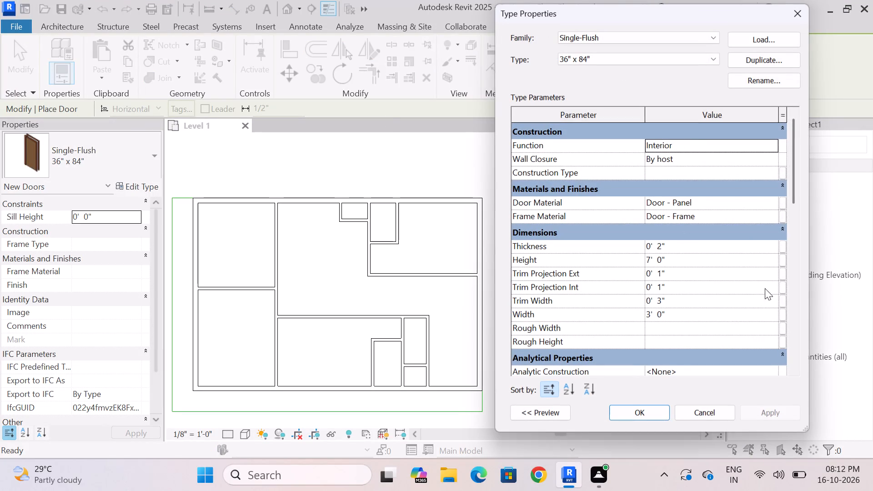
left_click(652, 410)
Place the door in the upper left room's left exterior wall, swinging inward, its opening about 6" from the upper wall.
scroll(488, 308, "down", 3)
scroll(389, 341, "up", 3)
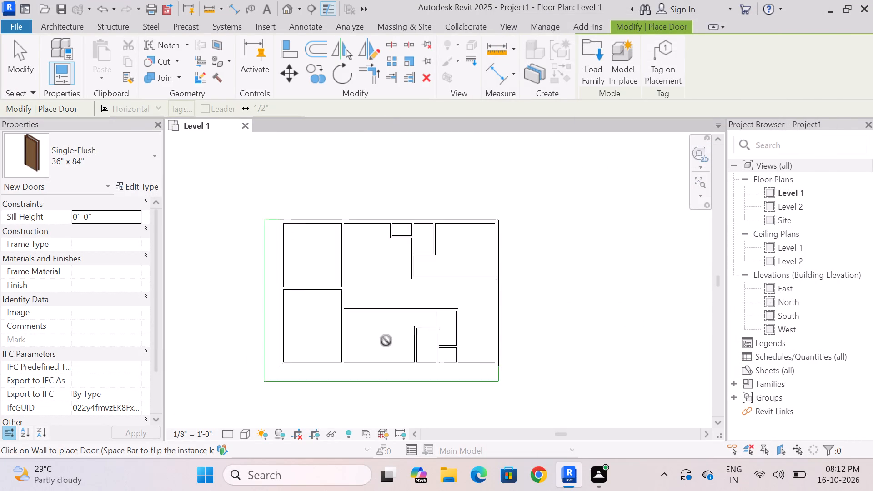
scroll(386, 341, "up", 1)
scroll(303, 363, "up", 5)
scroll(309, 365, "down", 3)
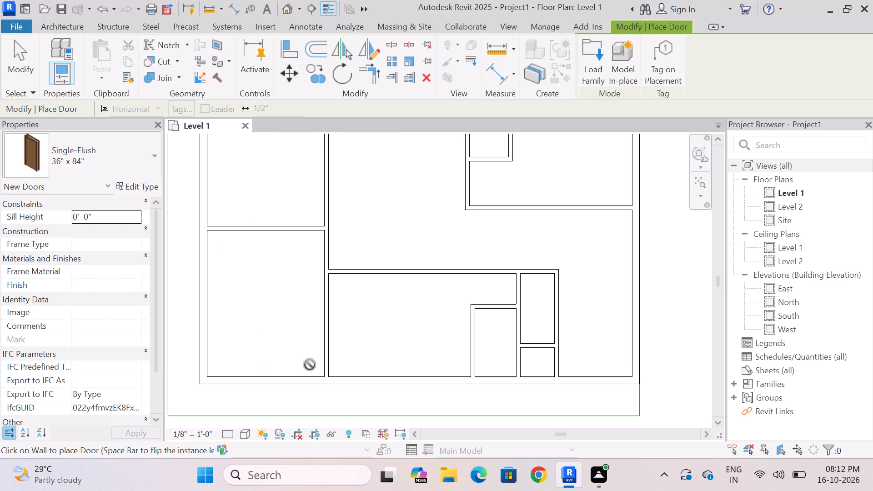
scroll(311, 363, "down", 3)
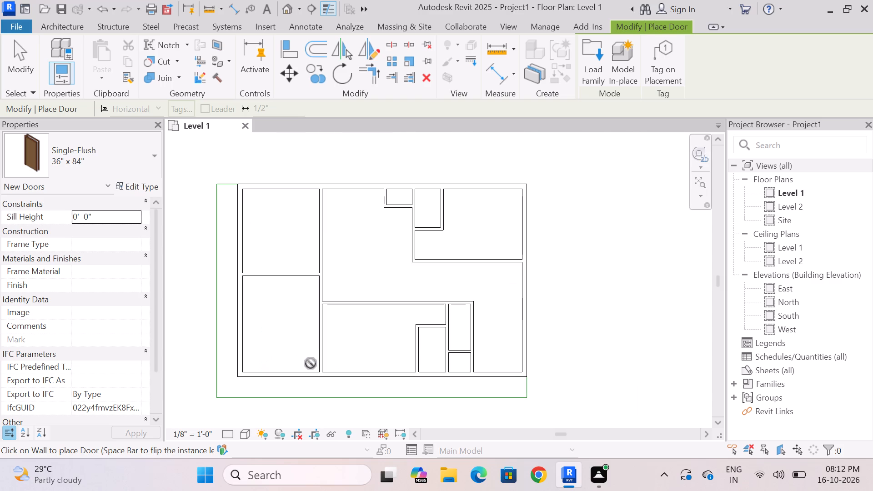
scroll(311, 364, "down", 3)
scroll(257, 267, "up", 7)
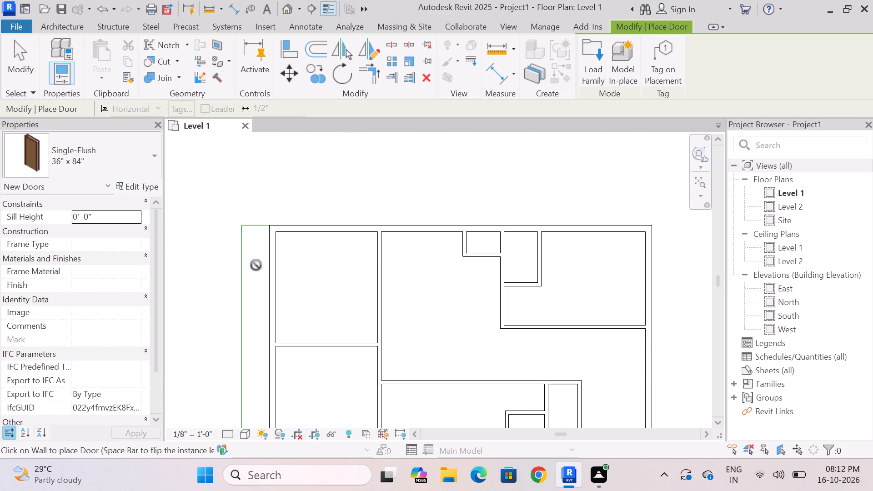
scroll(259, 263, "down", 2)
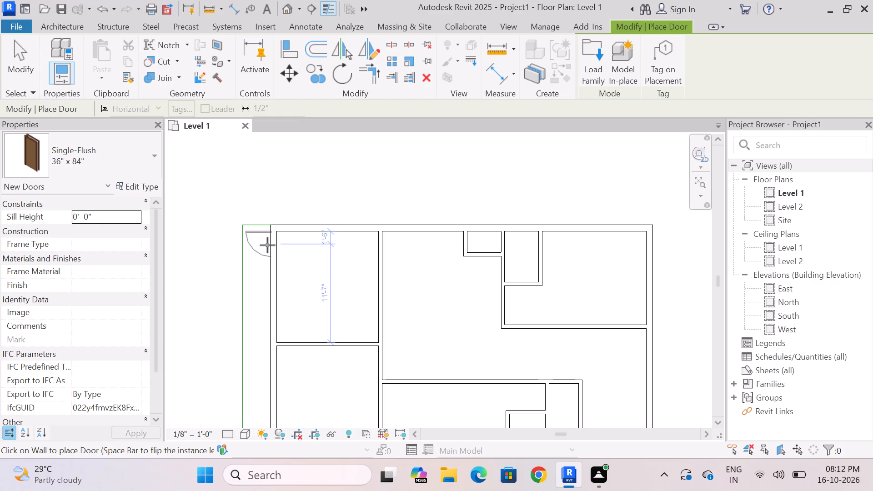
scroll(268, 249, "up", 1)
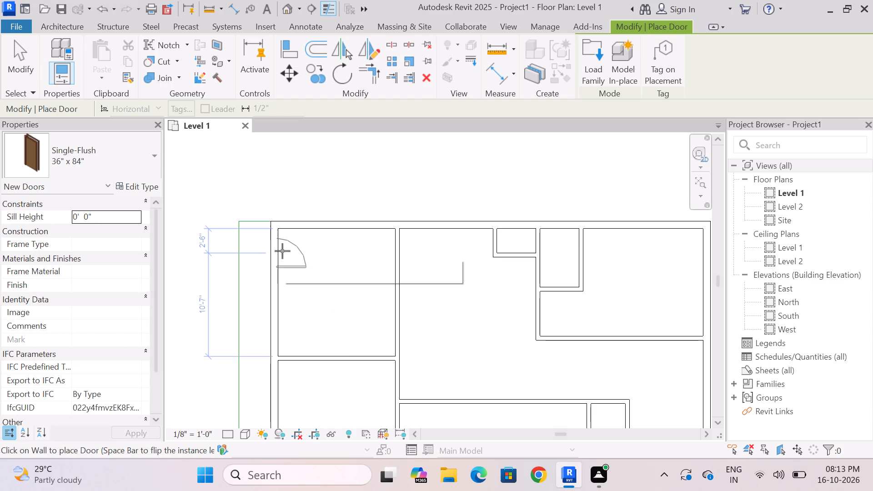
key("space")
scroll(283, 246, "up", 3)
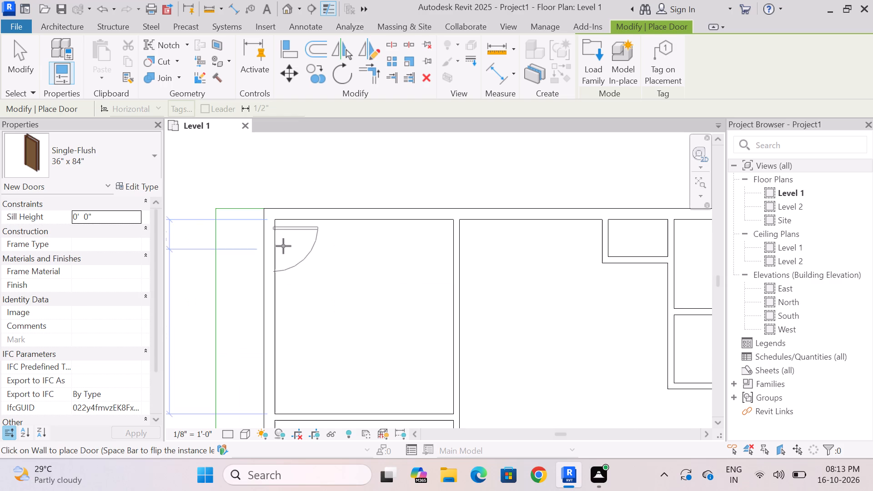
left_click(279, 246)
scroll(279, 246, "down", 2)
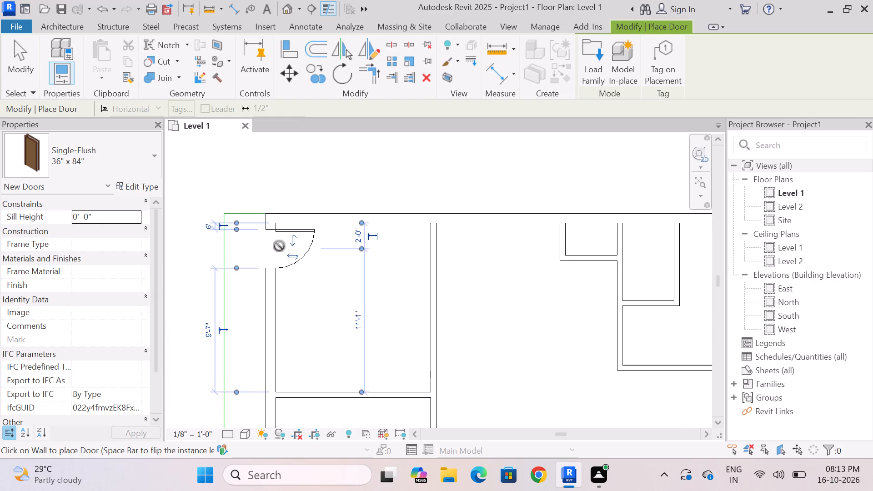
scroll(279, 246, "down", 3)
key("Escape")
Place a 36" x 84" door low in the upper left room's right wall, centred about 2'-0" from its lower wall, opening into the middle room.
scroll(376, 322, "up", 4)
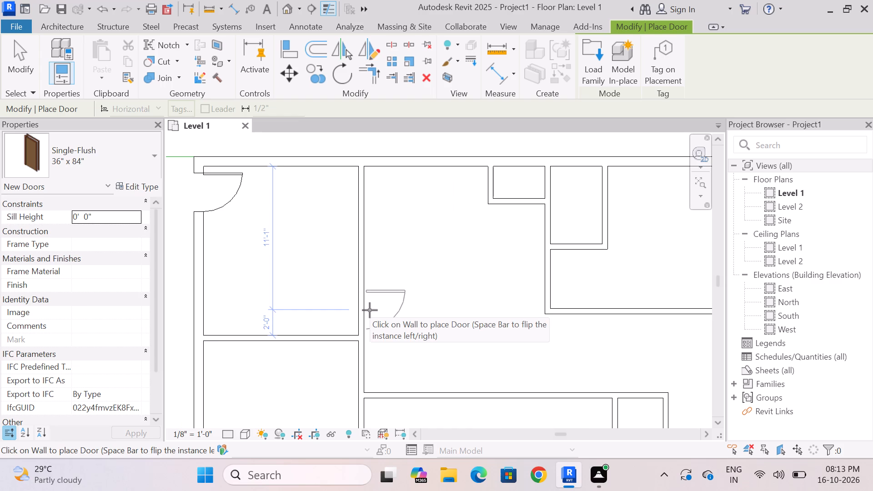
left_click(370, 310)
scroll(307, 293, "down", 5)
key("Escape")
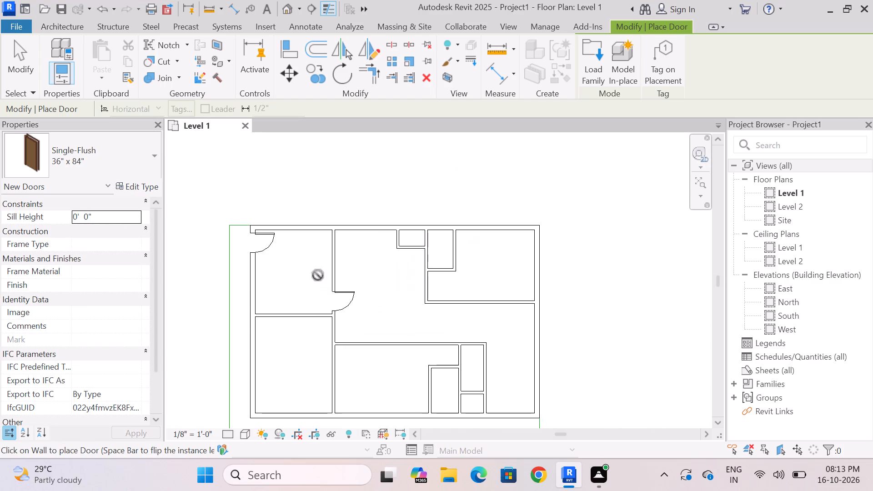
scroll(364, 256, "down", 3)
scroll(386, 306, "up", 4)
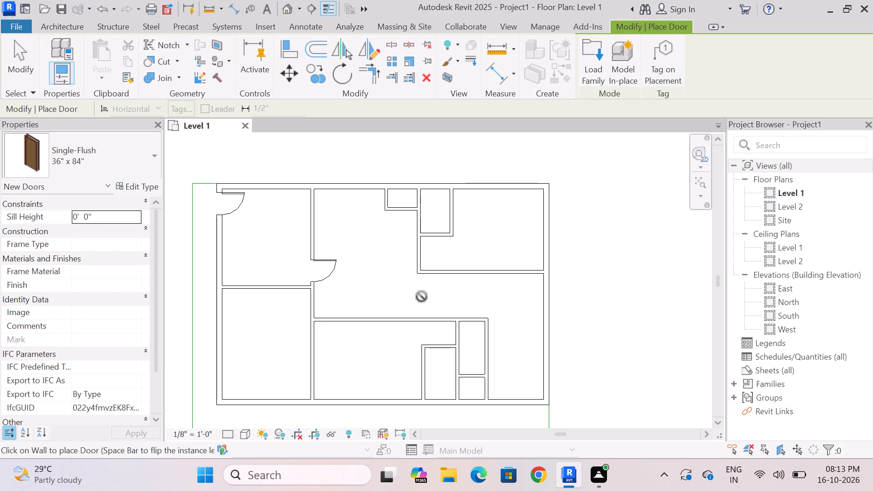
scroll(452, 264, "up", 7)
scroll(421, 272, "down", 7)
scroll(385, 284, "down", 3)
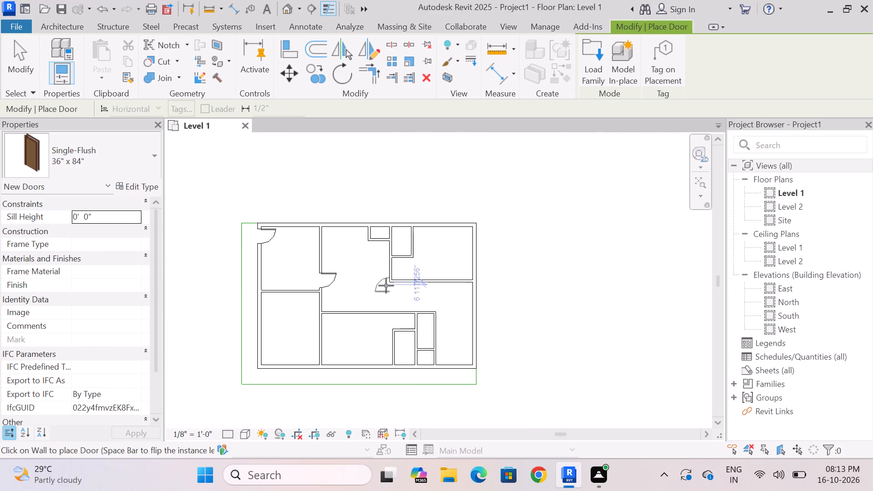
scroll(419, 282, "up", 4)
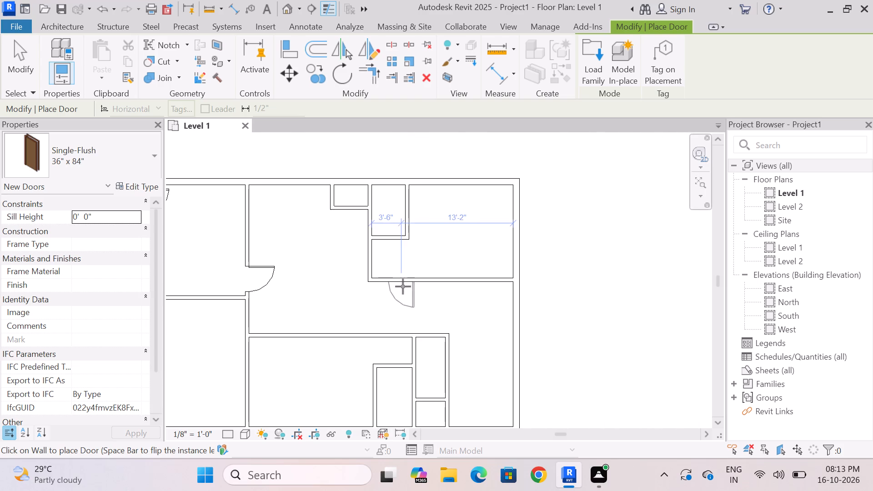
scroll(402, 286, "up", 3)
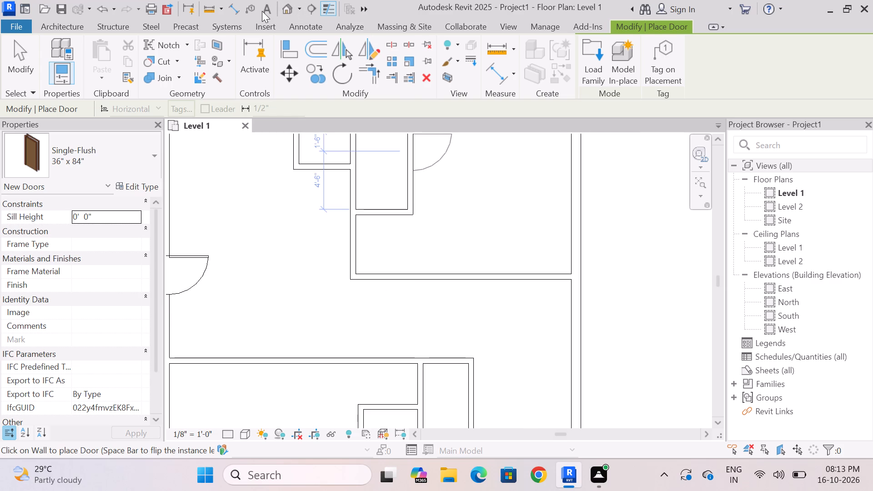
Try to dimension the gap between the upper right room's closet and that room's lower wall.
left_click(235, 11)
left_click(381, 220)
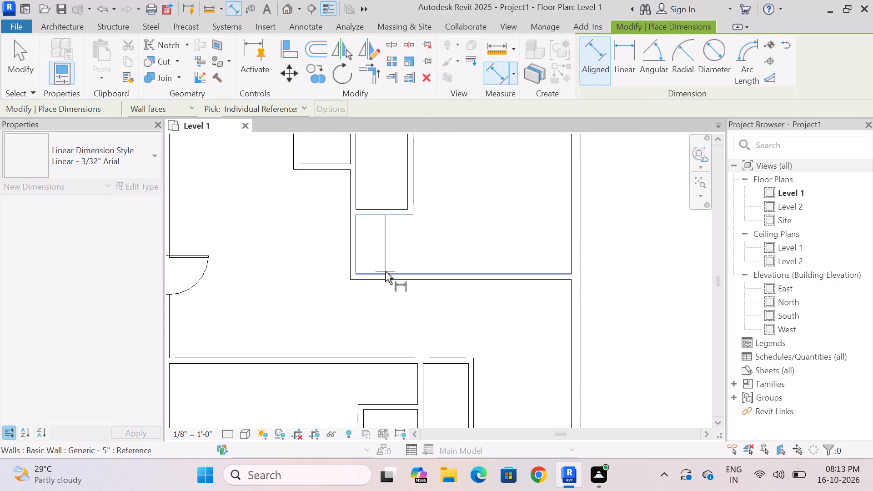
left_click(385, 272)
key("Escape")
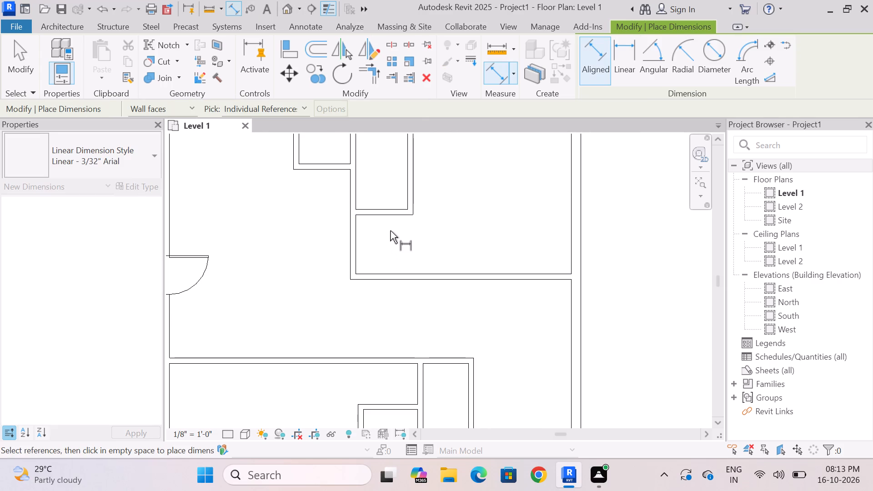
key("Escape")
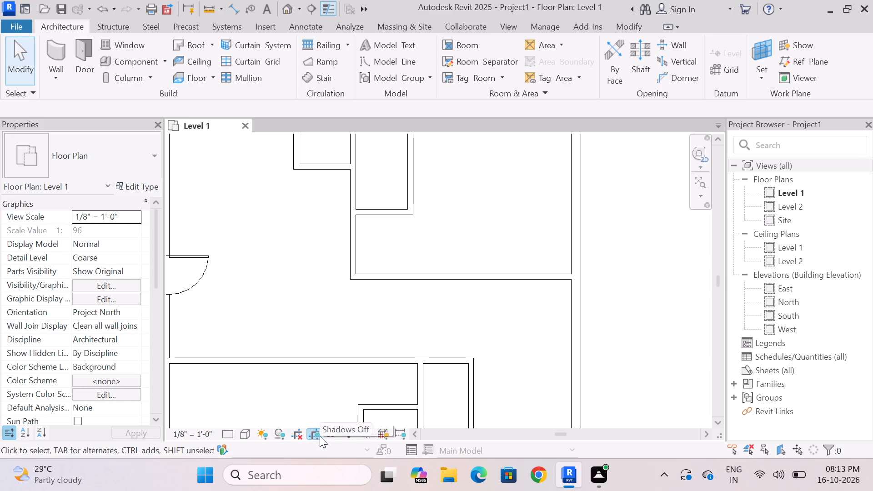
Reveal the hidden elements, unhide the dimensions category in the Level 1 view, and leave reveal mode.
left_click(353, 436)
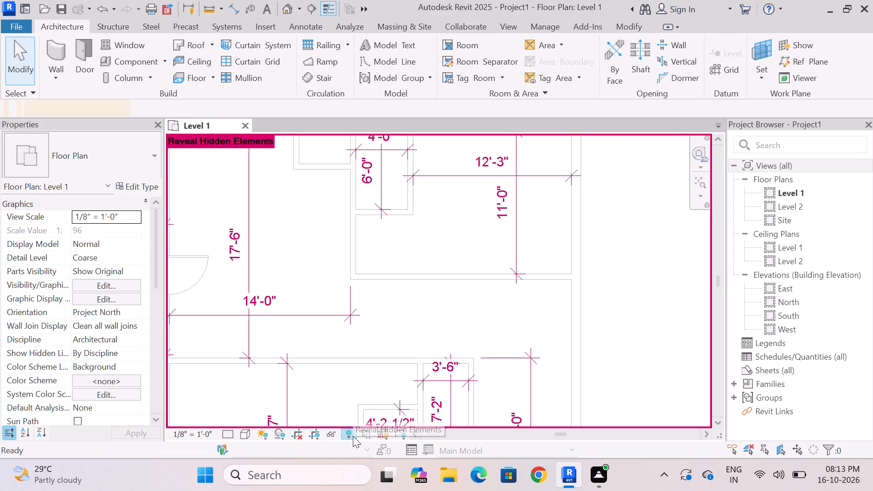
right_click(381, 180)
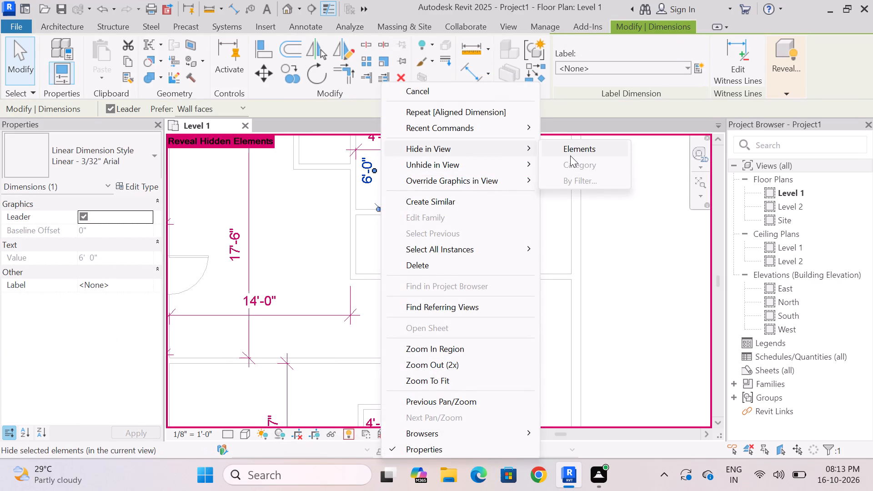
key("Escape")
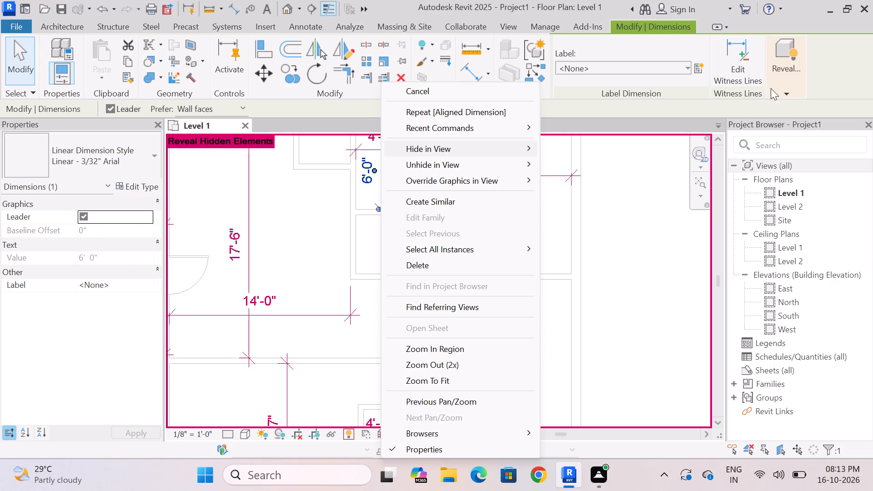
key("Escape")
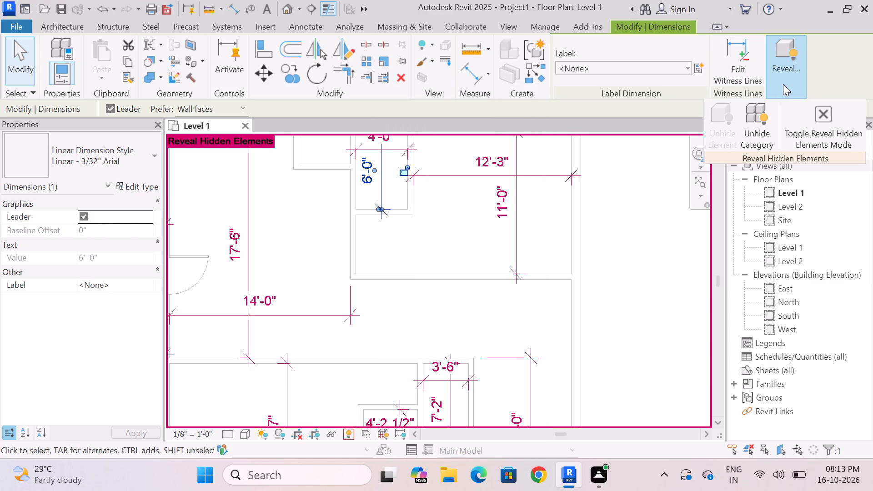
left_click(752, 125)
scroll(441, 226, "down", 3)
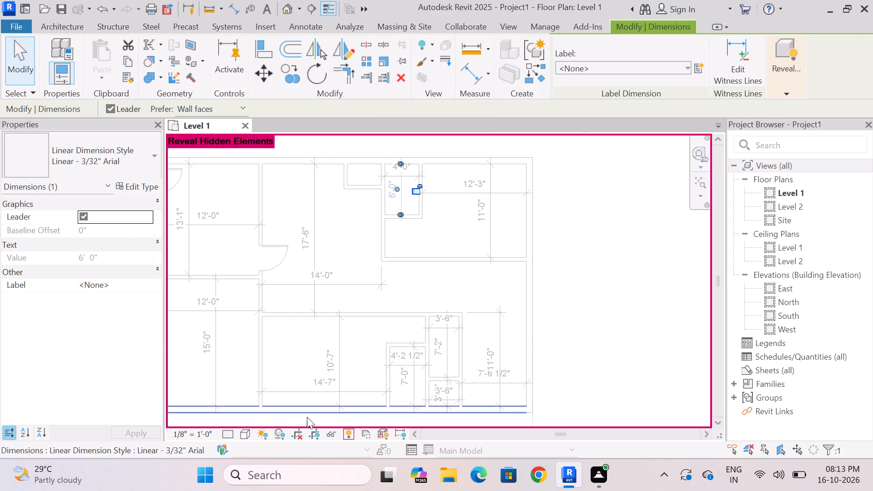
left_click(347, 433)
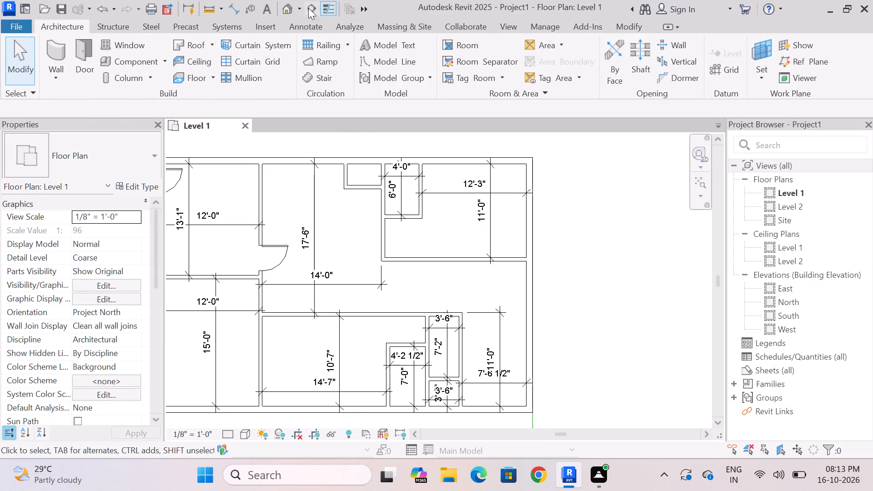
Measure the clear gap between the upper right room's closet and that room's lower wall without keeping a dimension.
left_click(236, 11)
scroll(433, 223, "up", 4)
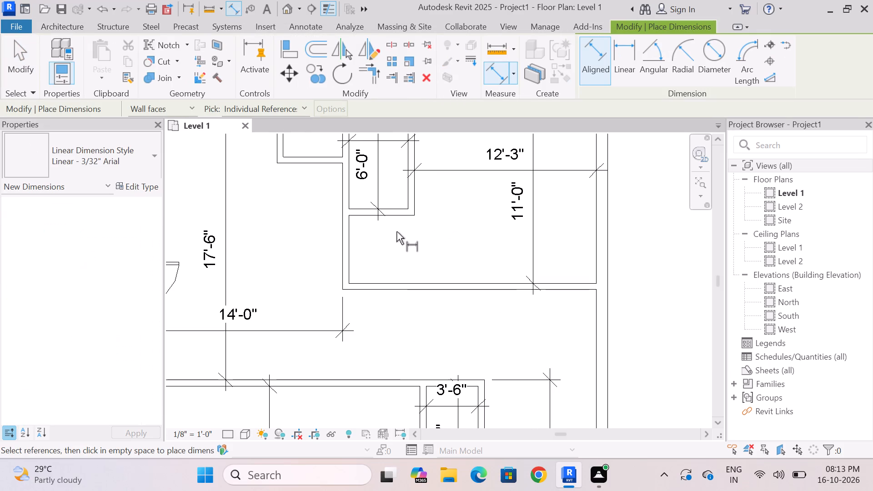
left_click_drag(396, 218, 396, 222)
left_click(390, 283)
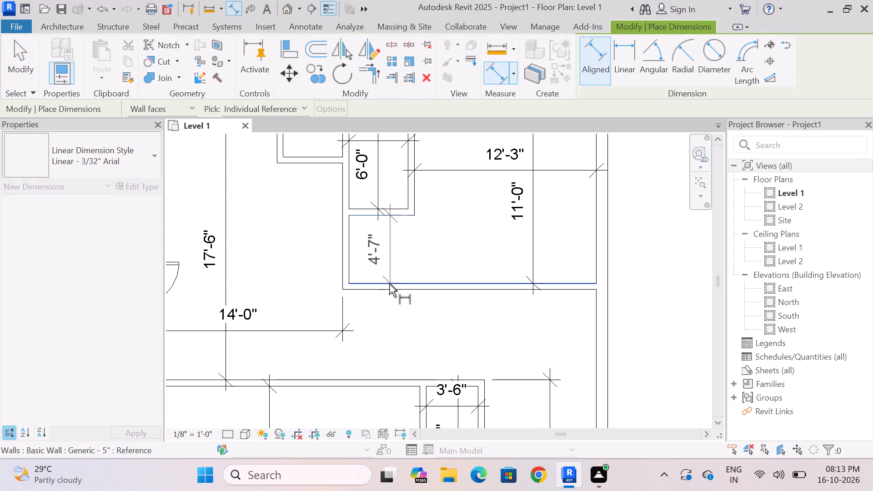
key("Escape")
scroll(387, 281, "down", 6)
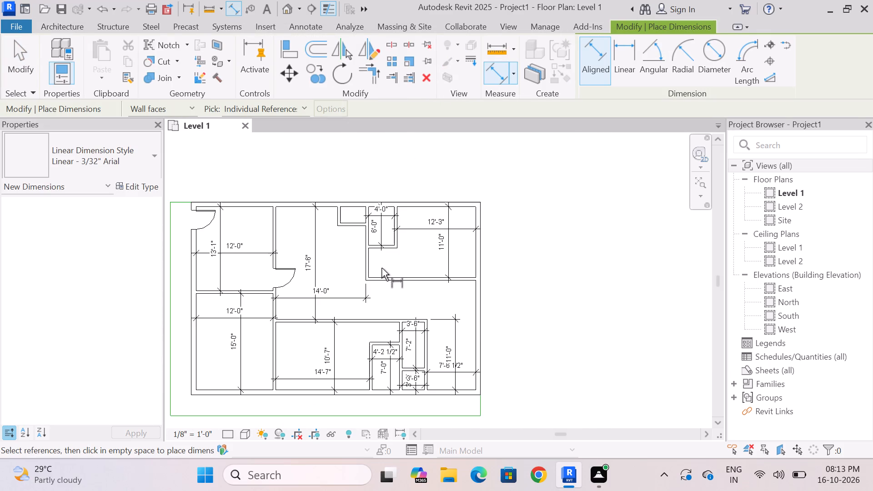
key("Escape")
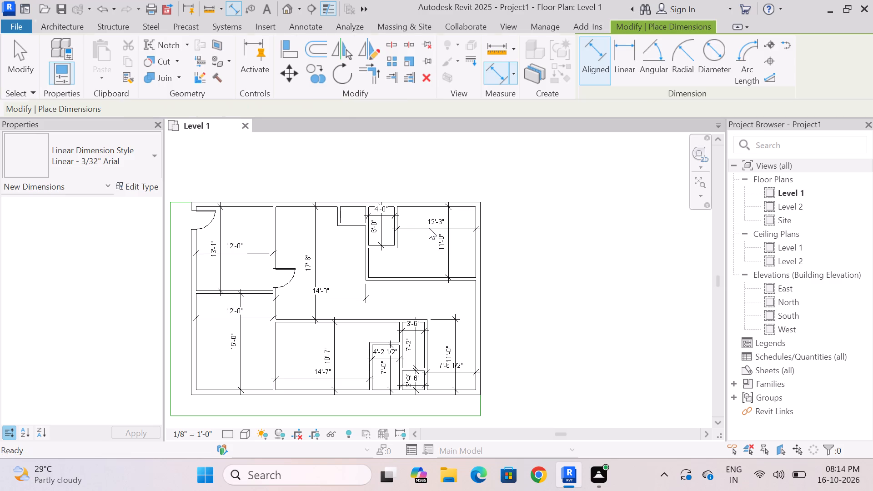
Hide the whole dimensions category in the Level 1 view again.
left_click(427, 228)
right_click(425, 229)
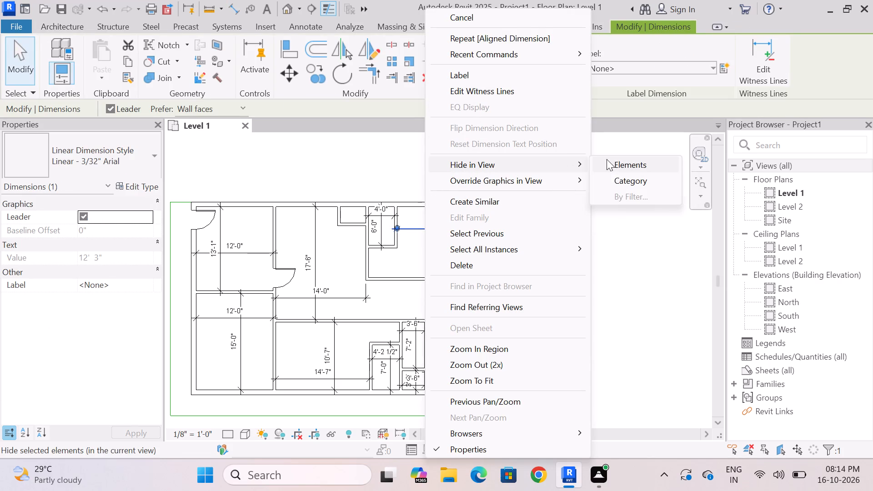
left_click(616, 179)
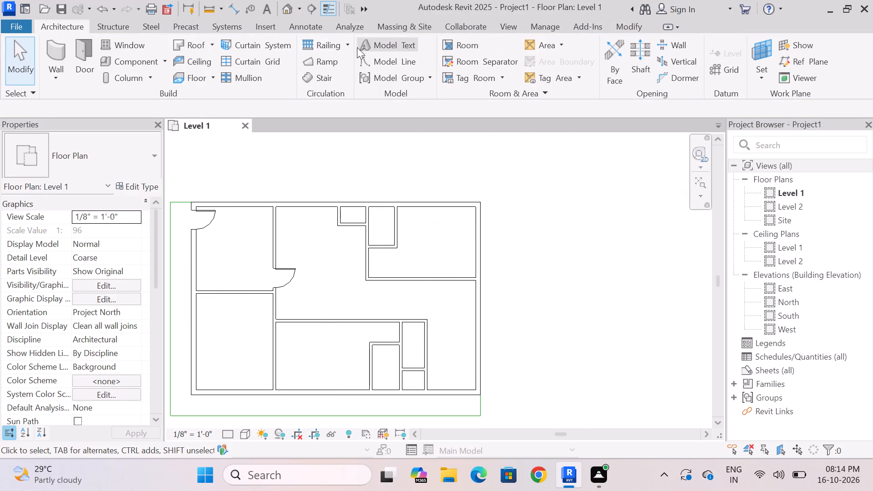
Place a 36" x 84" door at the left end of the upper right room's lower wall, hinged left and opening into the room.
left_click(91, 53)
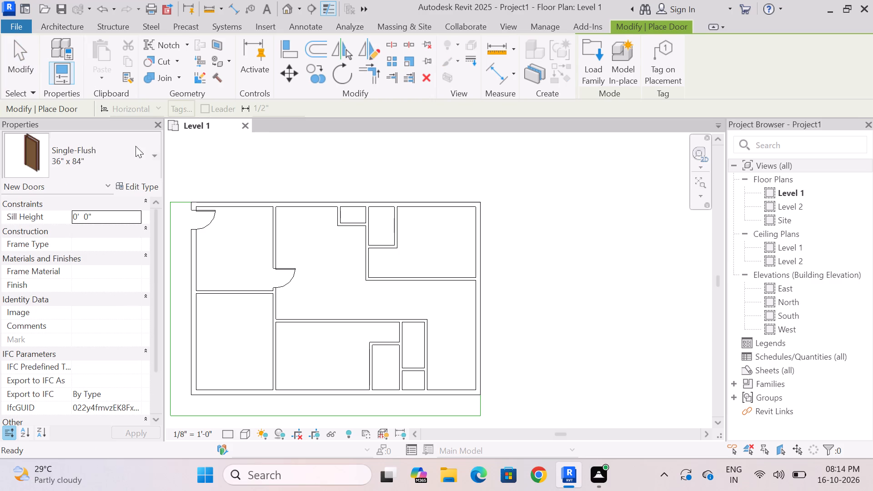
scroll(399, 281, "up", 10)
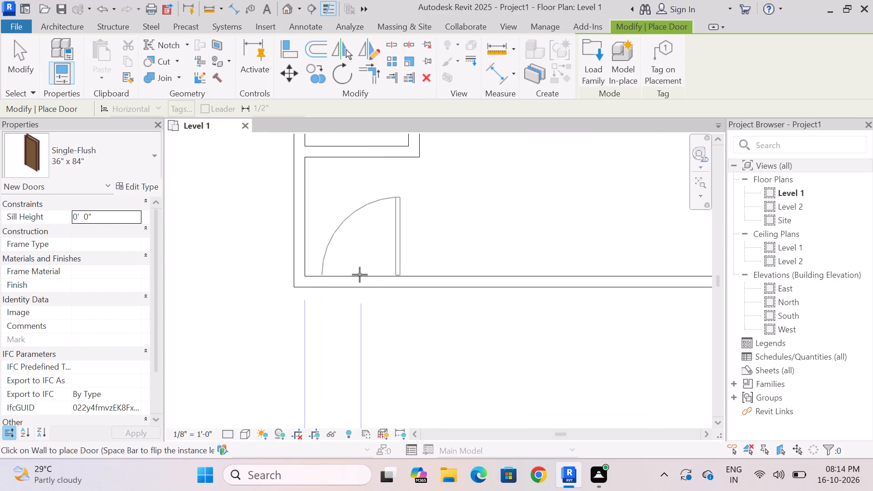
key("space")
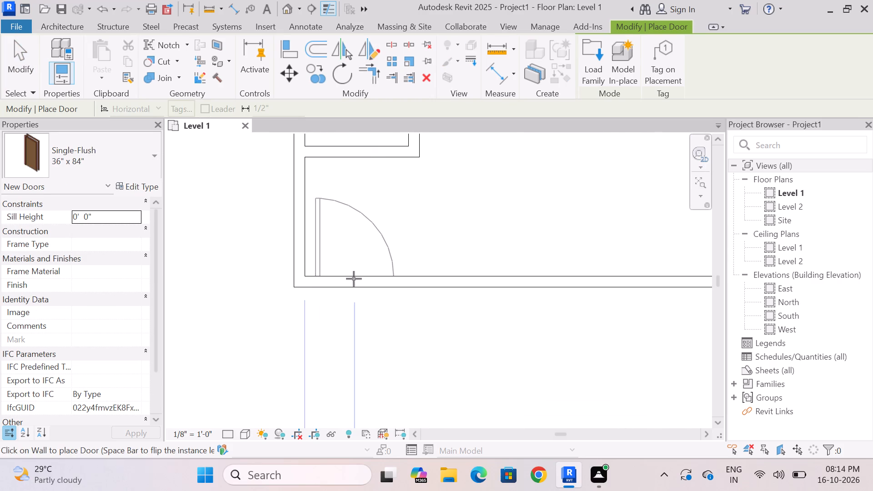
left_click(351, 279)
key("Escape")
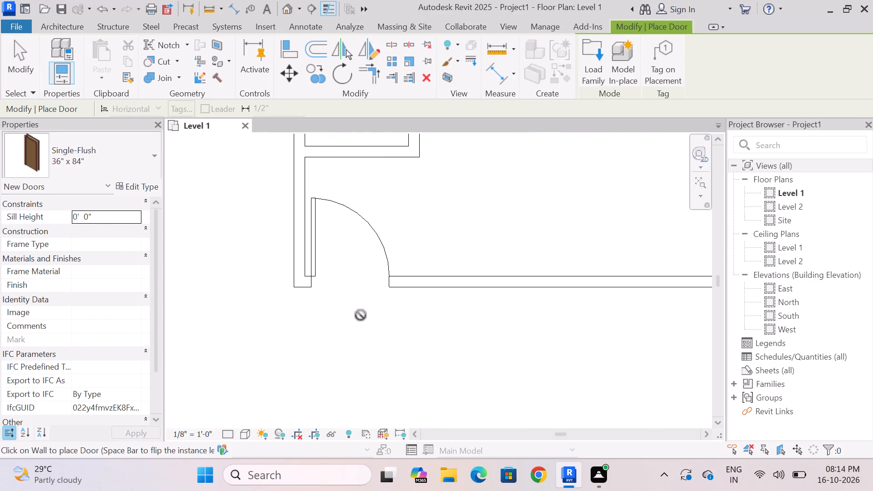
Place a 36" x 84" door near the bottom of the lower middle room's left wall, hinged at its lower side and opening into that room.
scroll(359, 317, "down", 7)
scroll(406, 249, "down", 2)
scroll(400, 270, "up", 3)
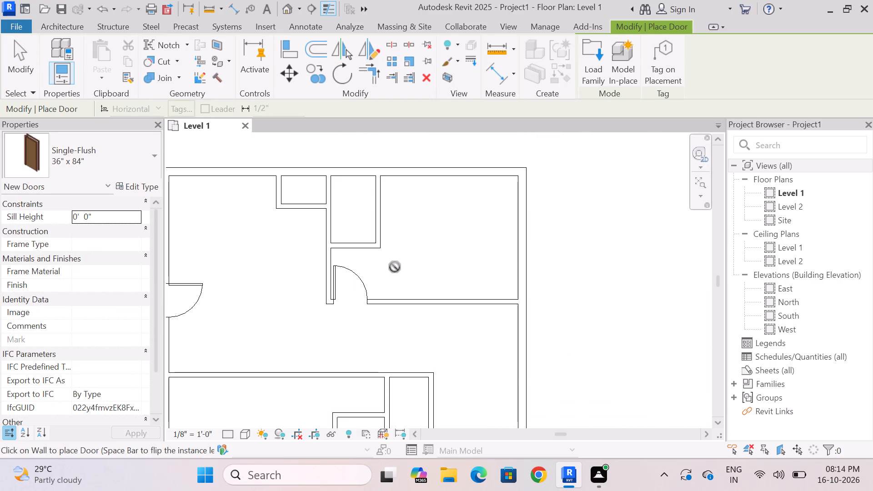
scroll(393, 257, "down", 7)
scroll(390, 334, "up", 3)
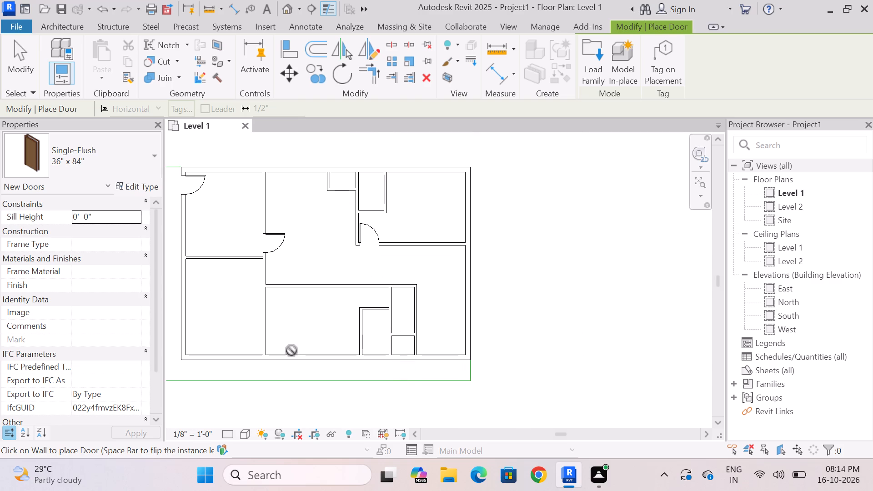
scroll(240, 345, "up", 7)
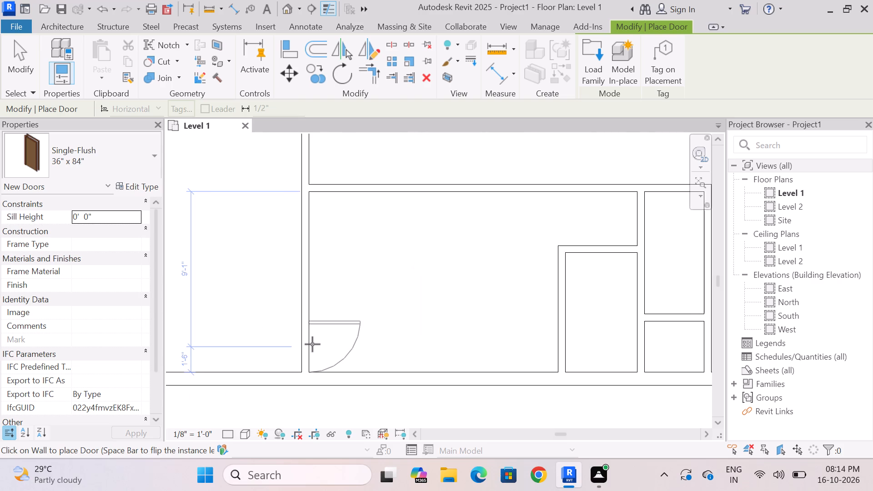
key("space")
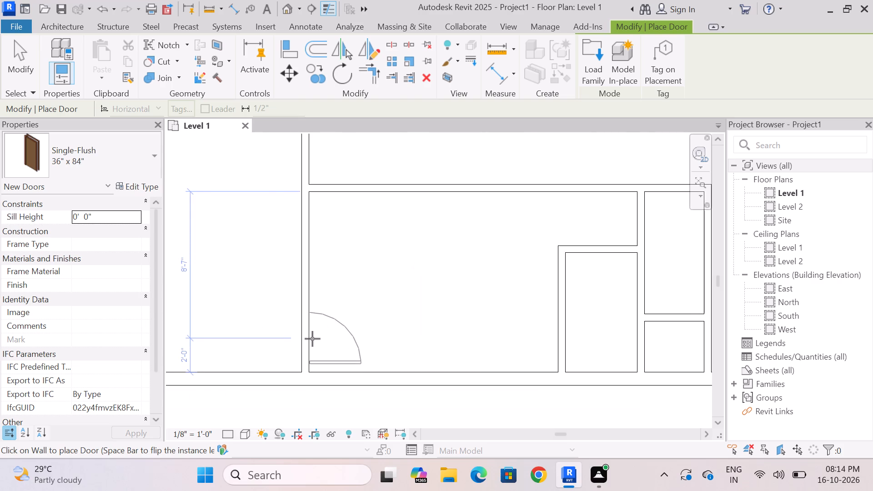
left_click(312, 339)
scroll(306, 350, "down", 6)
key("Escape")
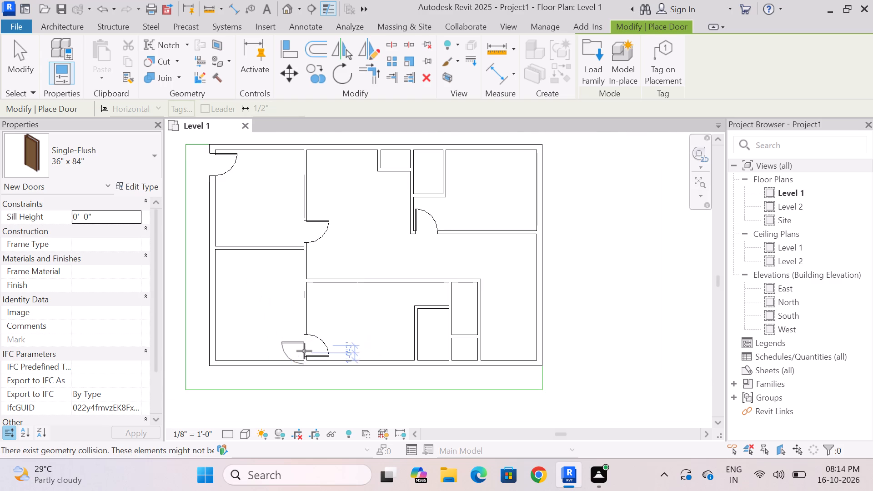
Place a 36" x 84" door at the right end of the lower middle room's upper wall, opening down into the room, about 2'-0" from the closet wall.
scroll(356, 268, "up", 3)
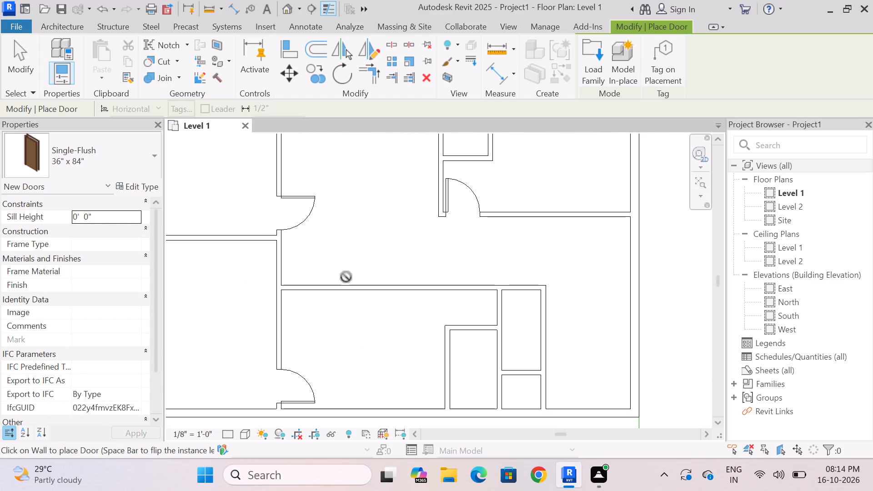
scroll(340, 281, "down", 2)
scroll(441, 281, "up", 6)
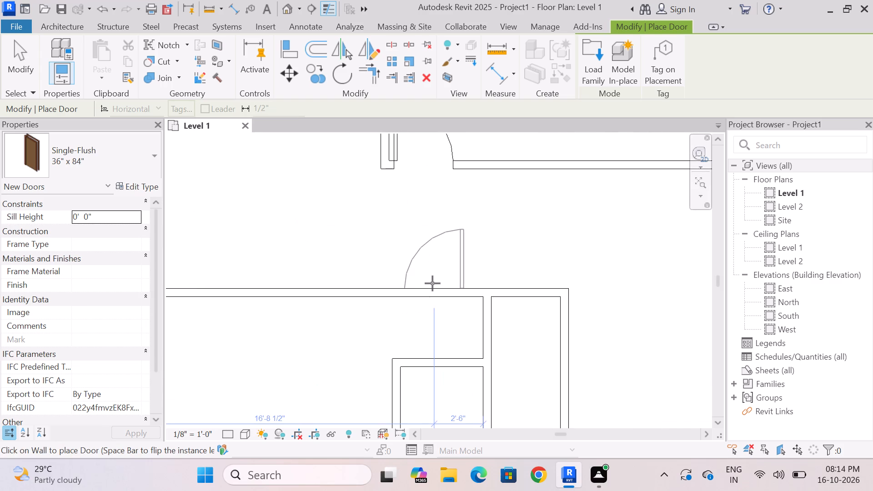
key("space")
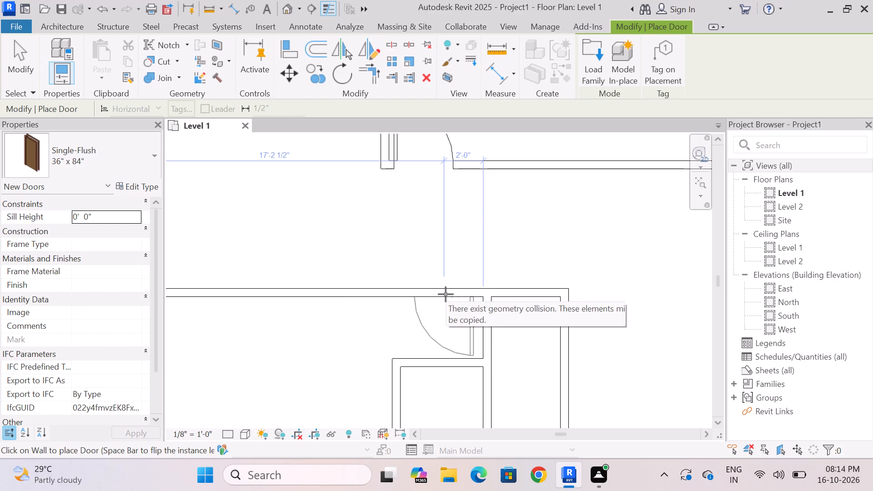
left_click(447, 293)
key("Escape")
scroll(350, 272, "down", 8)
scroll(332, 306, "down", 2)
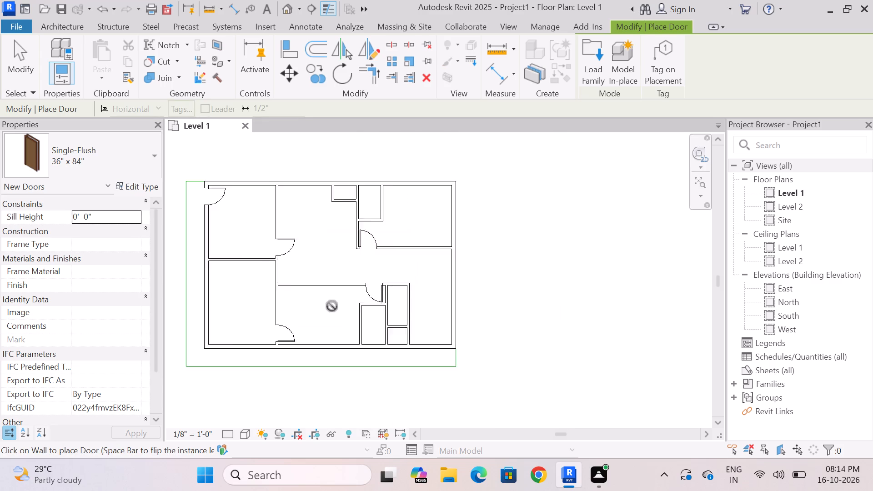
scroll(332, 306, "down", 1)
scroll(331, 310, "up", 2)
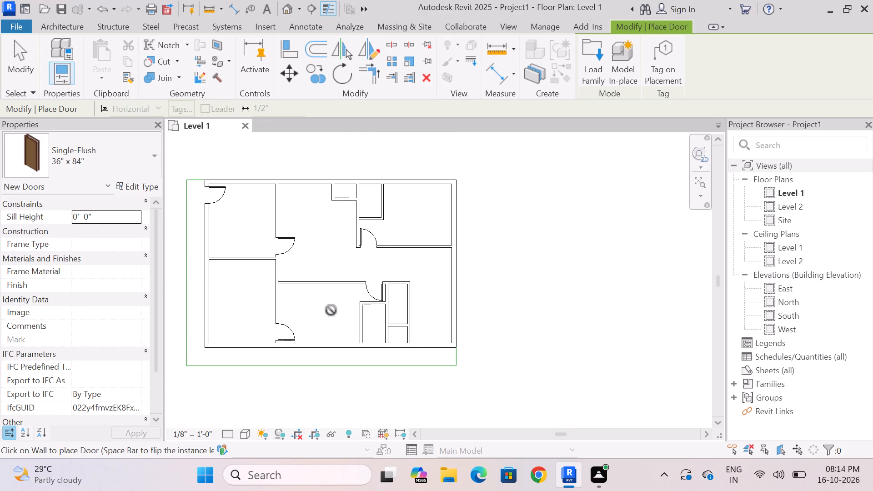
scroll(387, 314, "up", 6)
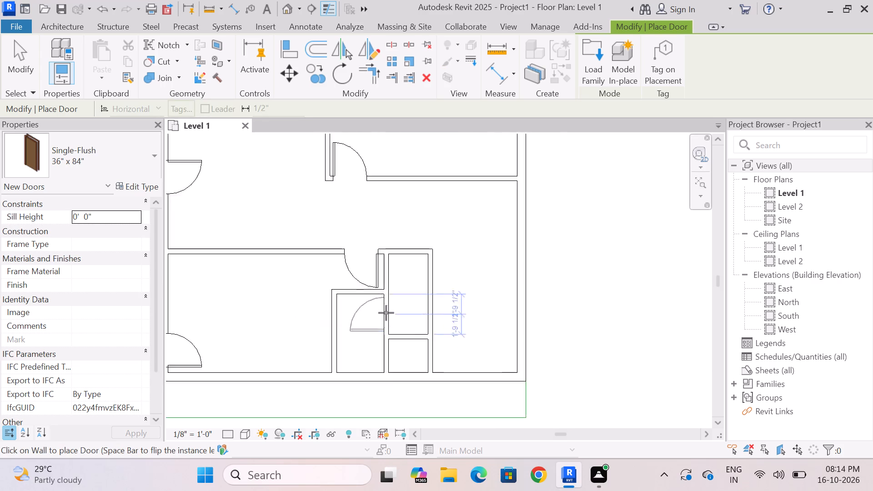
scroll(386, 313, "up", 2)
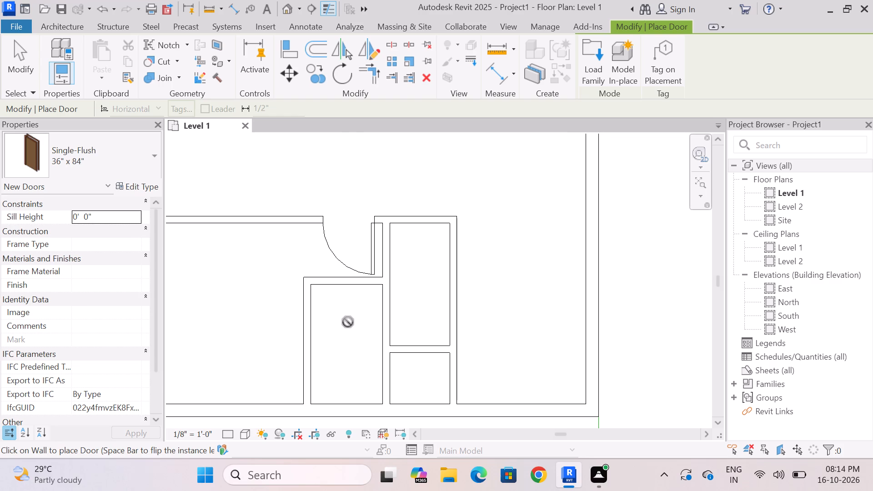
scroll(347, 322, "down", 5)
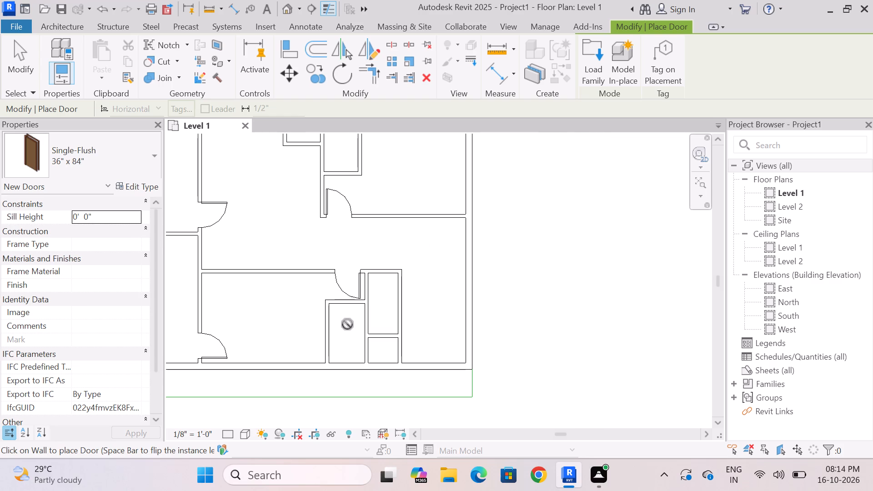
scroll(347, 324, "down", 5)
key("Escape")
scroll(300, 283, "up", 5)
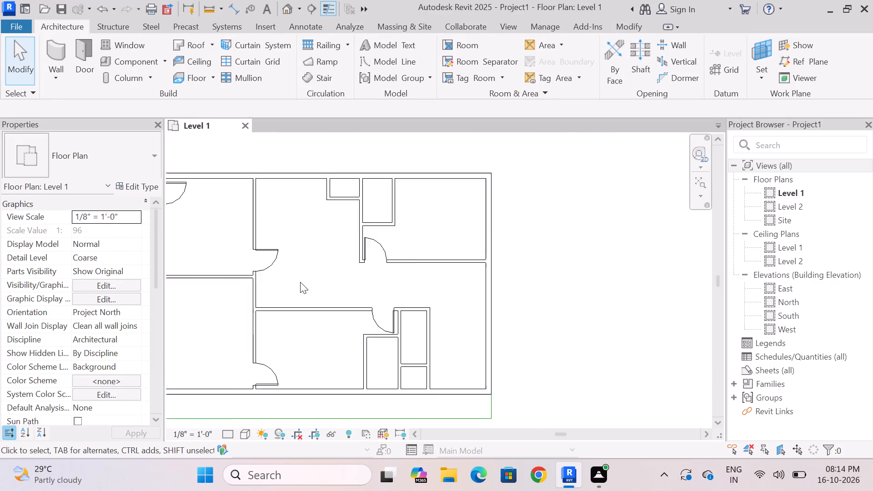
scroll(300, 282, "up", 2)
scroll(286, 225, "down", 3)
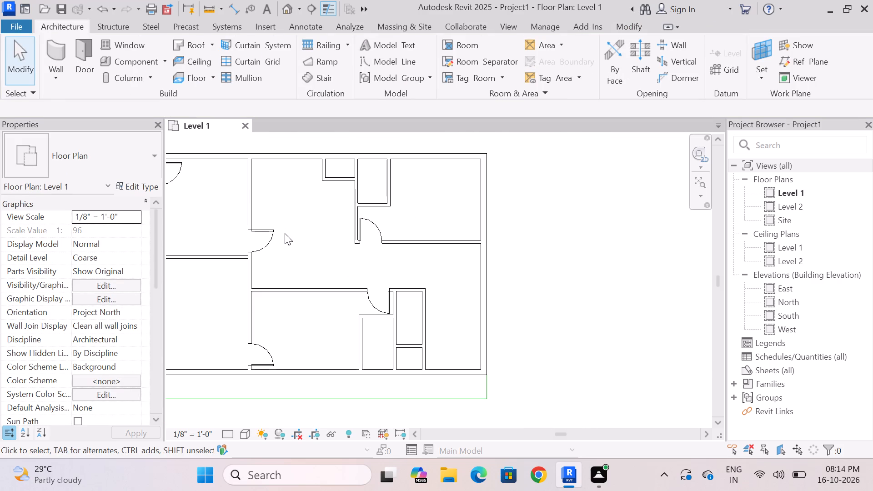
Duplicate the Single-Flush 36" x 84" door type under the name 36" x 84" 3,6".
left_click(81, 65)
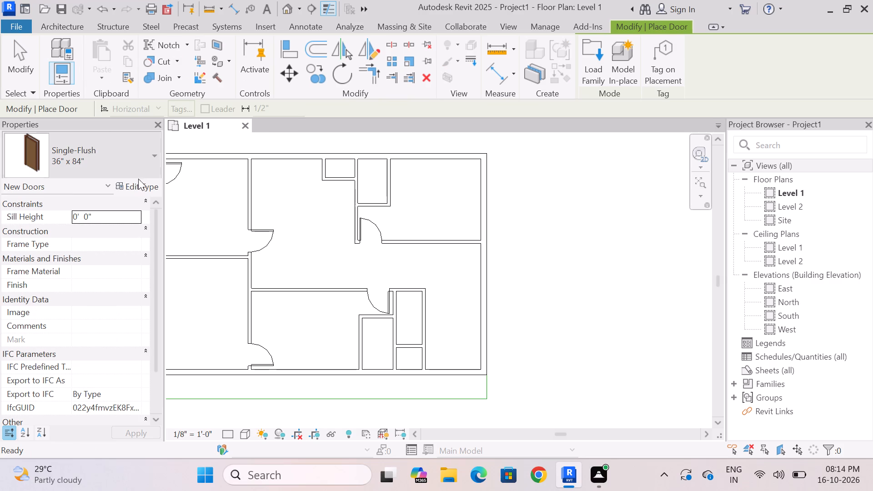
left_click(137, 187)
left_click(754, 55)
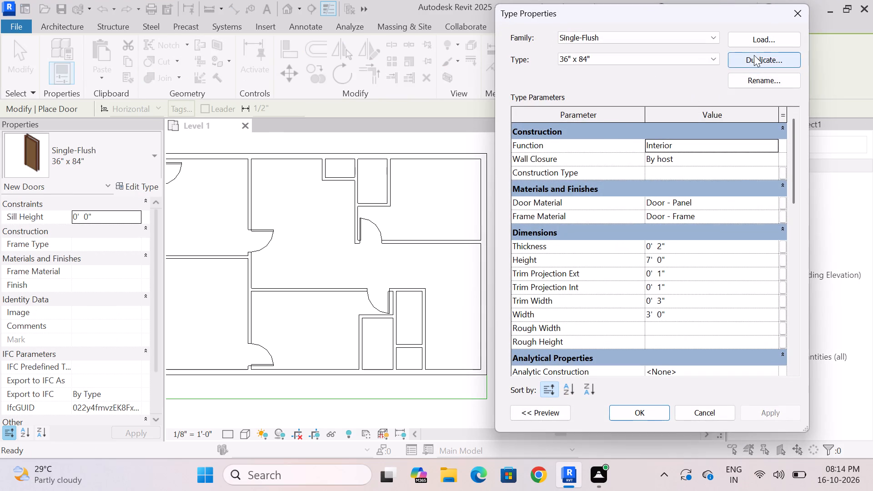
left_click(659, 210)
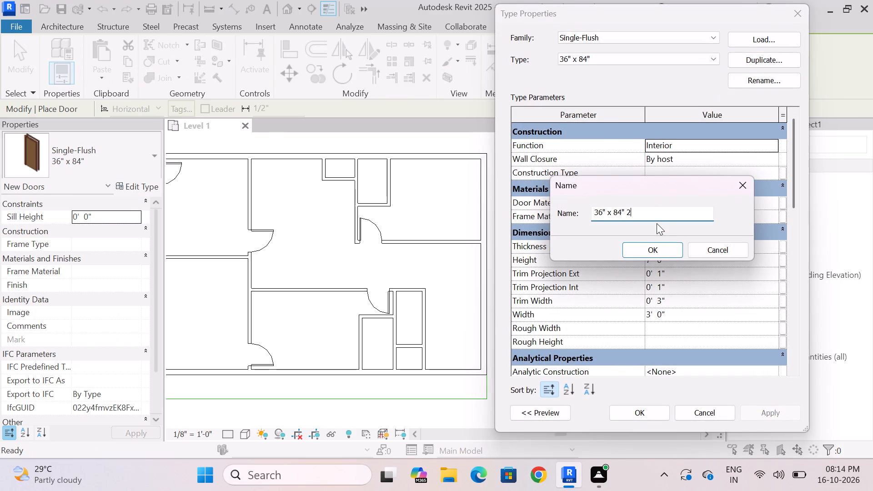
key("BackSpace")
key("BackSpace")
key("space")
key("3")
key("comma")
key("6")
key("shift+quotedbl")
key("Return")
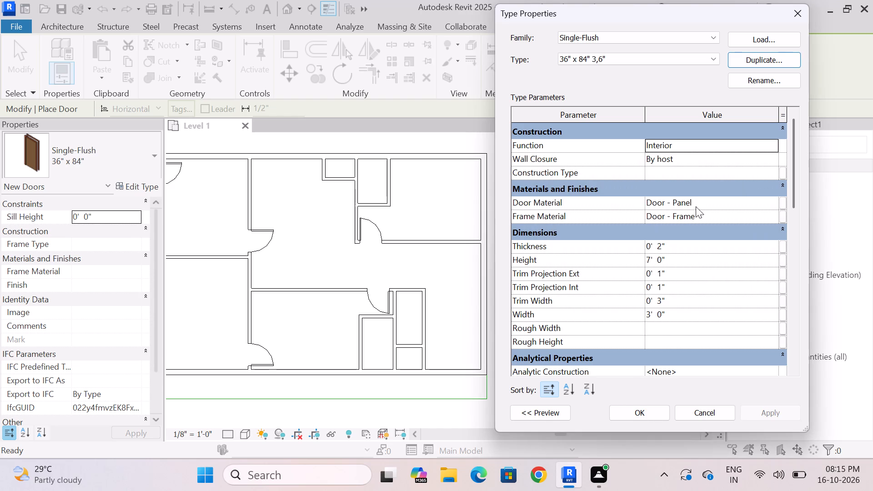
Set the new door type's width to 4' and apply the type properties.
left_click(675, 312)
key("BackSpace")
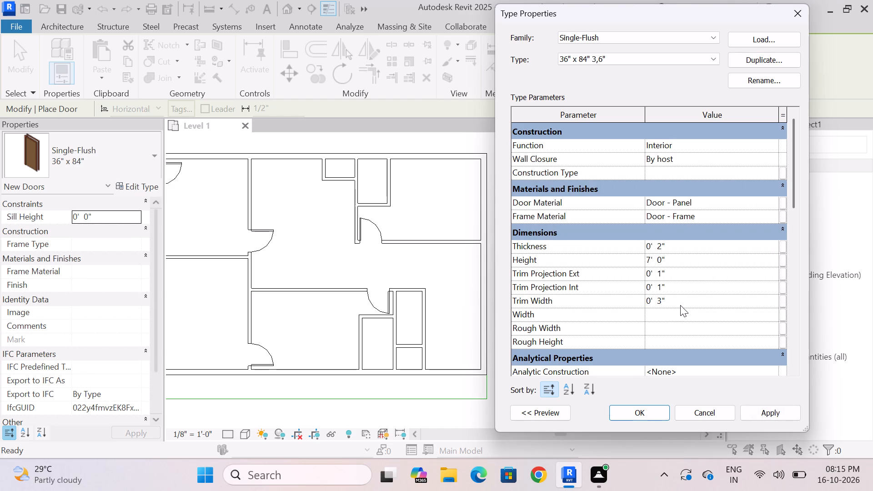
key("4")
key("apostrophe")
key("Return")
left_click(763, 408)
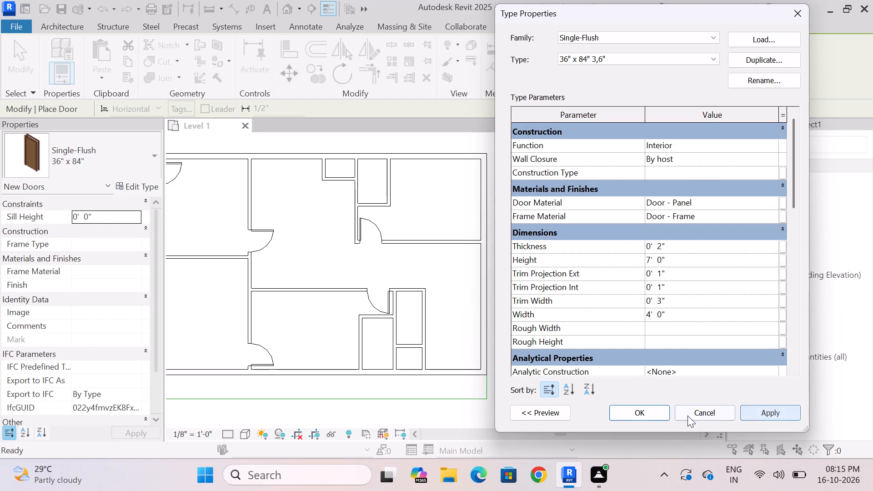
left_click(653, 414)
Place a 36" x 84" 3,6" door in the hallway's left wall, just above the lower middle room's upper wall, opening into the hallway.
scroll(237, 276, "up", 8)
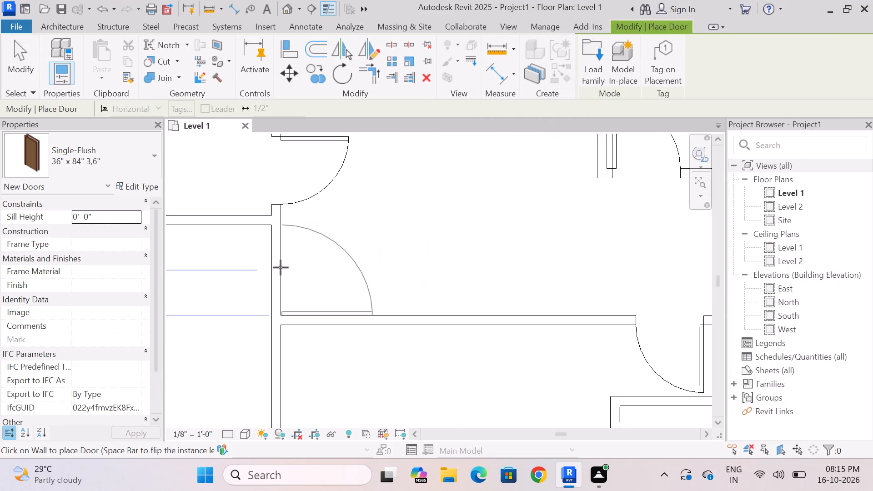
scroll(281, 264, "up", 4)
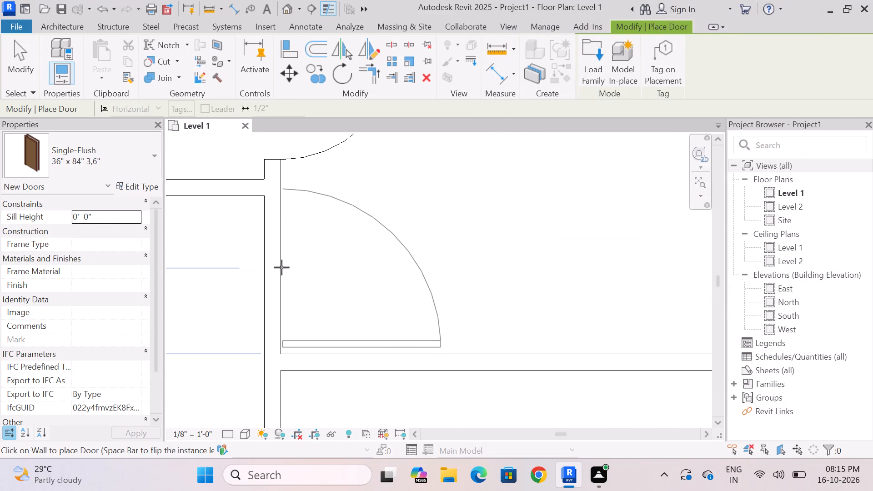
left_click(281, 267)
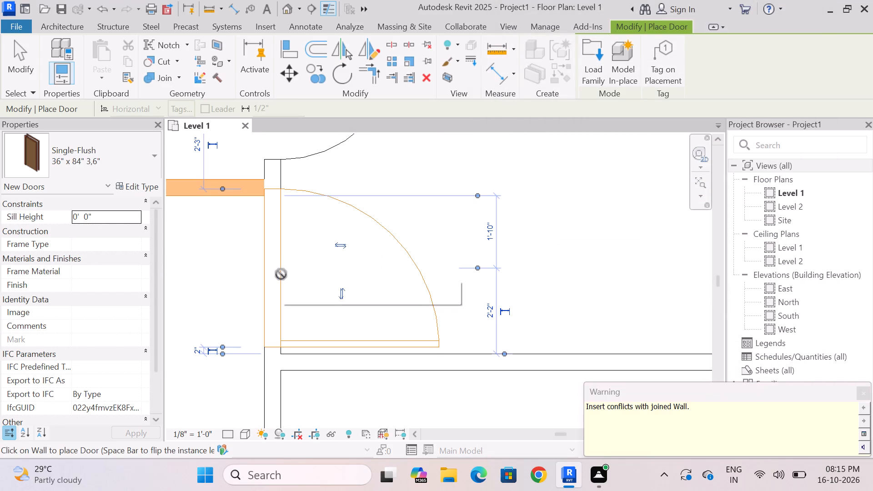
key("Escape")
scroll(326, 261, "down", 3)
key("Escape")
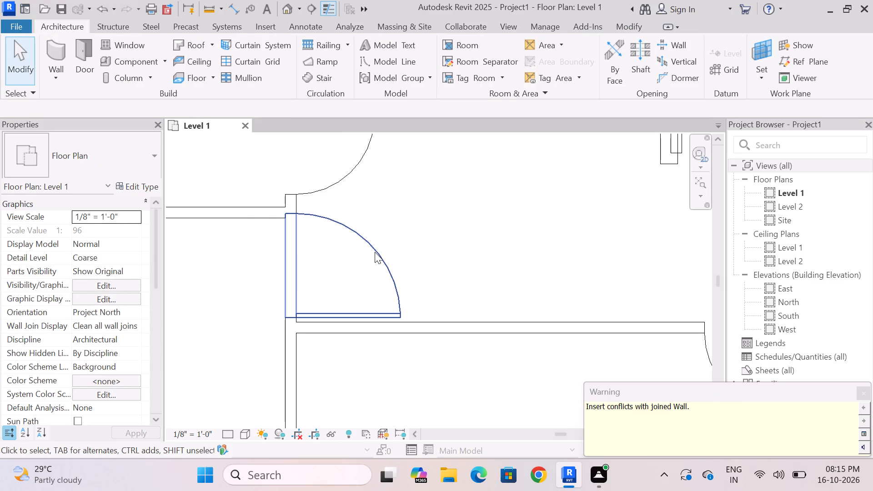
Set the 36" x 84" 3,6" door type's width to 3'6 and apply the type properties.
left_click(375, 252)
left_click(143, 190)
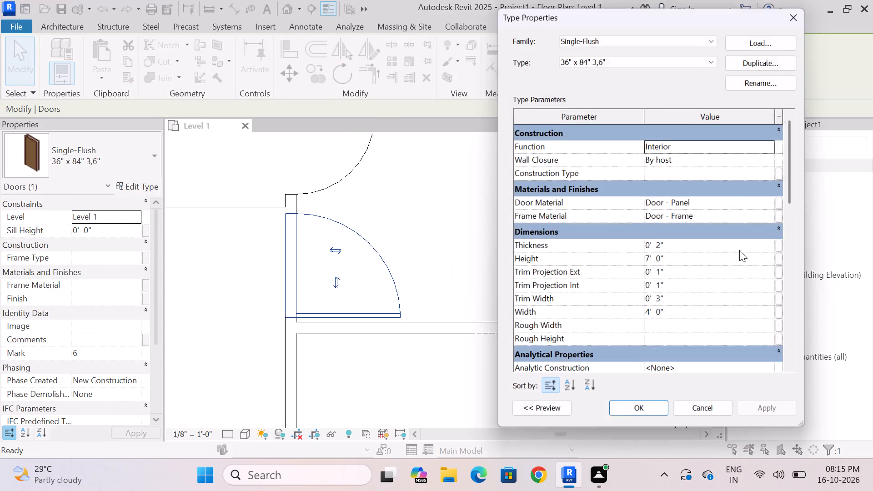
left_click(695, 316)
key("BackSpace")
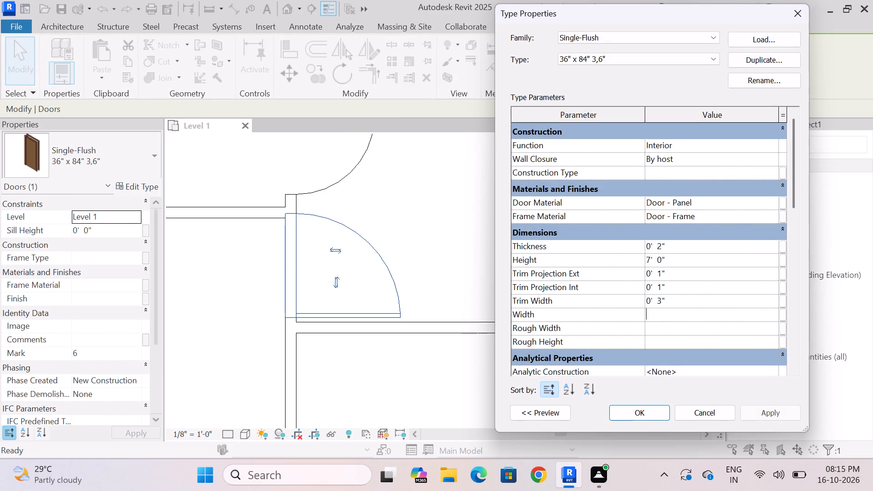
key("3")
key("apostrophe")
key("6")
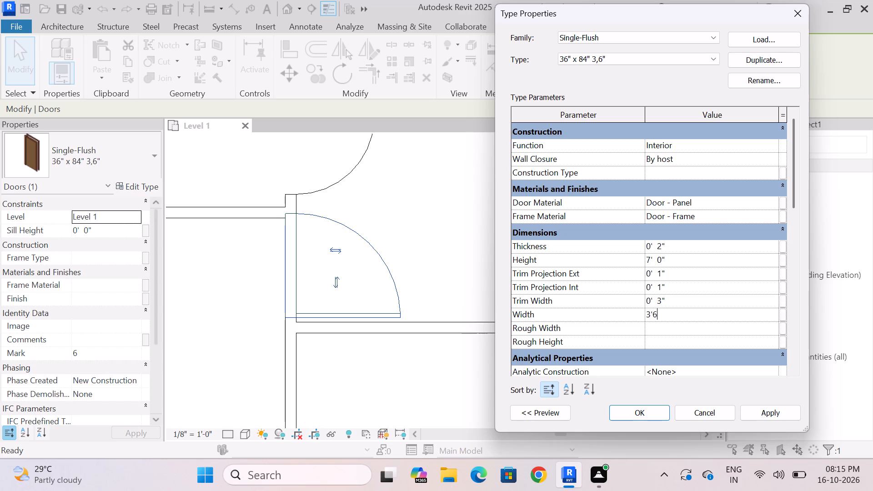
key("Return")
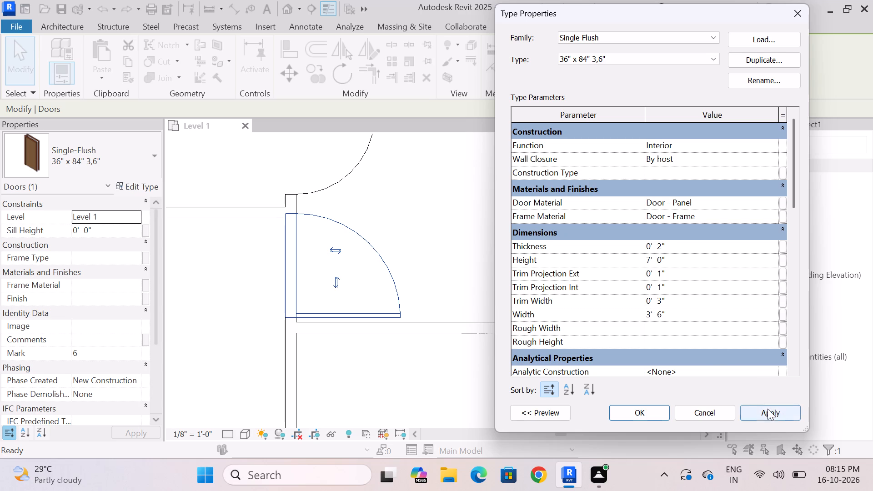
left_click(768, 409)
left_click(653, 410)
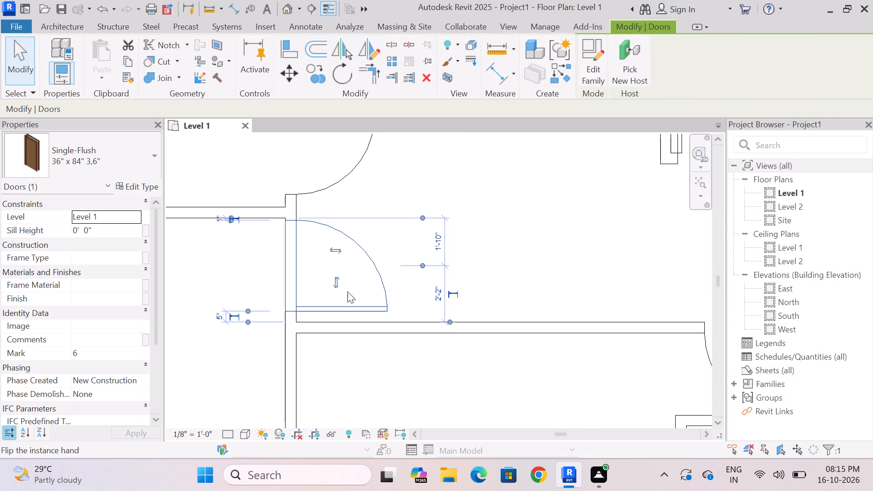
key("Escape")
left_click(359, 269)
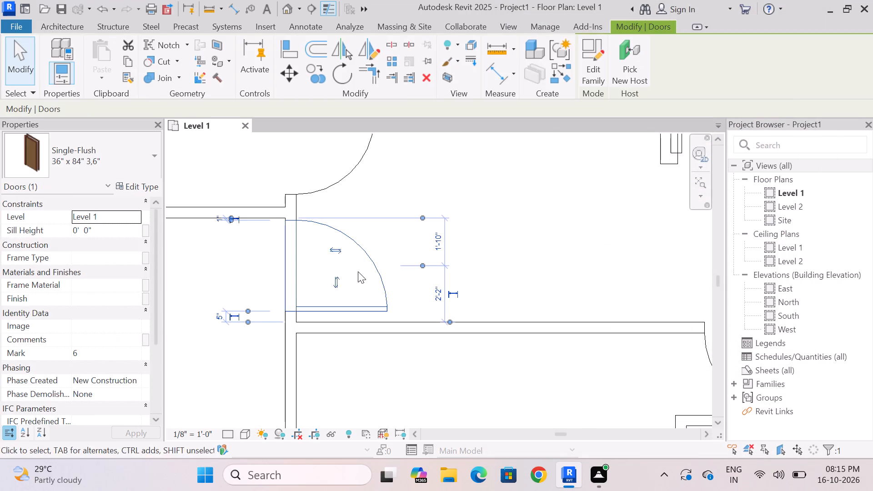
key("Escape")
Place a Single-Flush 30" x 80" door in the lower wall of the closet beside the upper right room, hinged right and opening up into it.
scroll(291, 256, "down", 8)
scroll(249, 315, "down", 4)
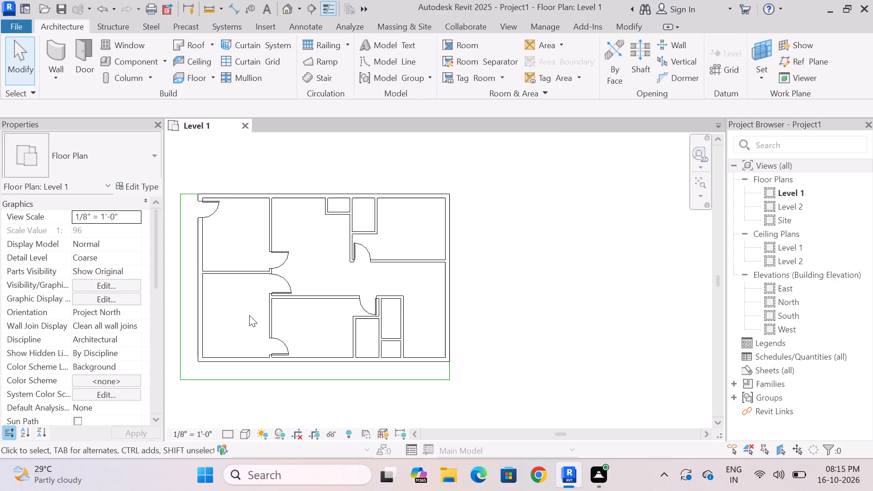
scroll(227, 304, "up", 3)
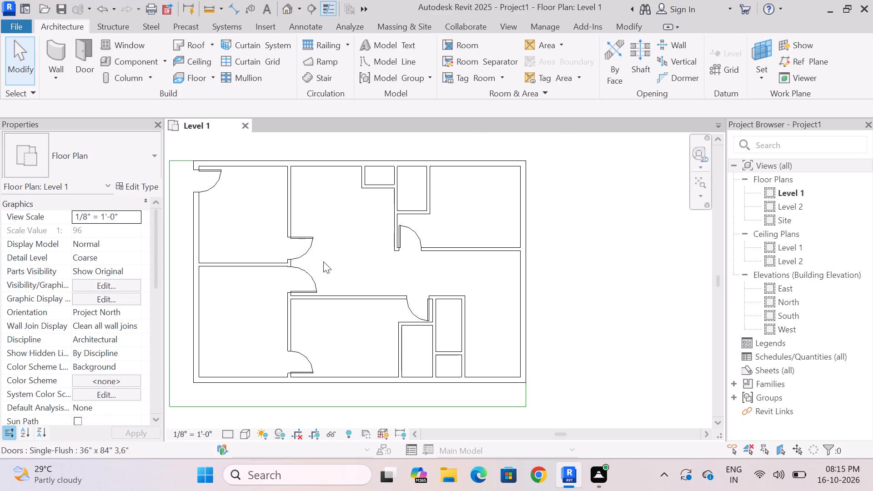
scroll(336, 257, "up", 4)
scroll(336, 257, "down", 3)
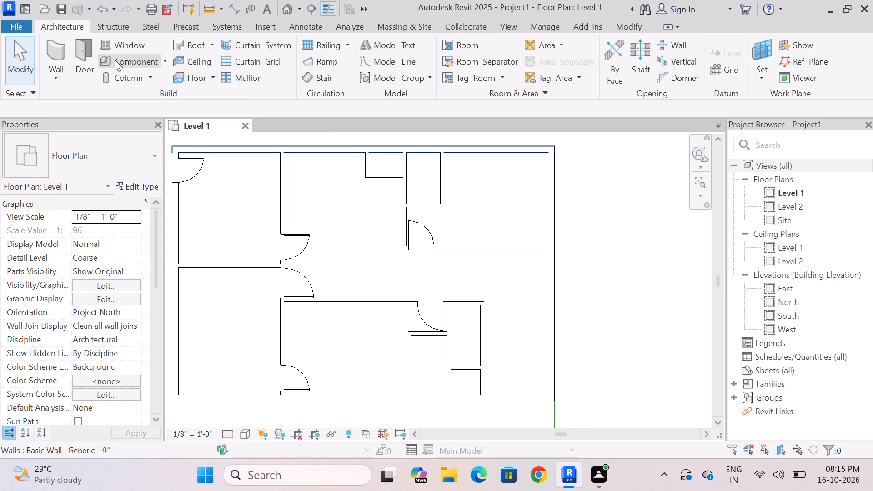
left_click(80, 60)
left_click(144, 160)
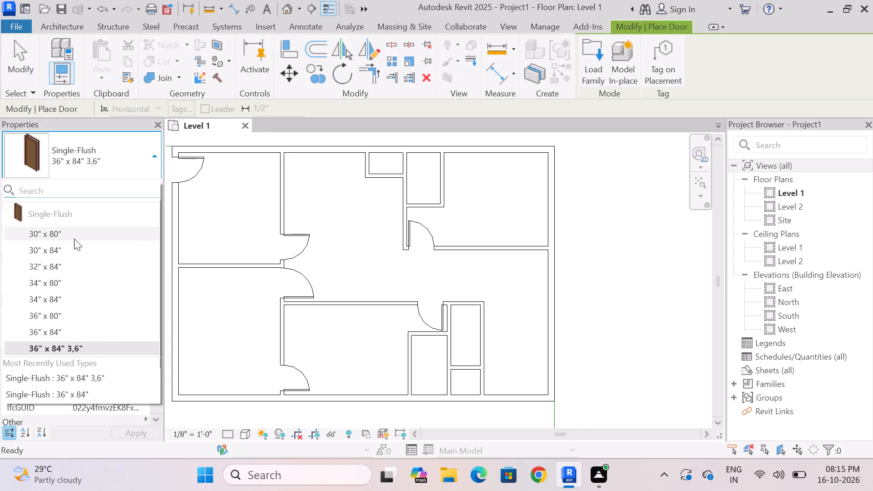
left_click(74, 234)
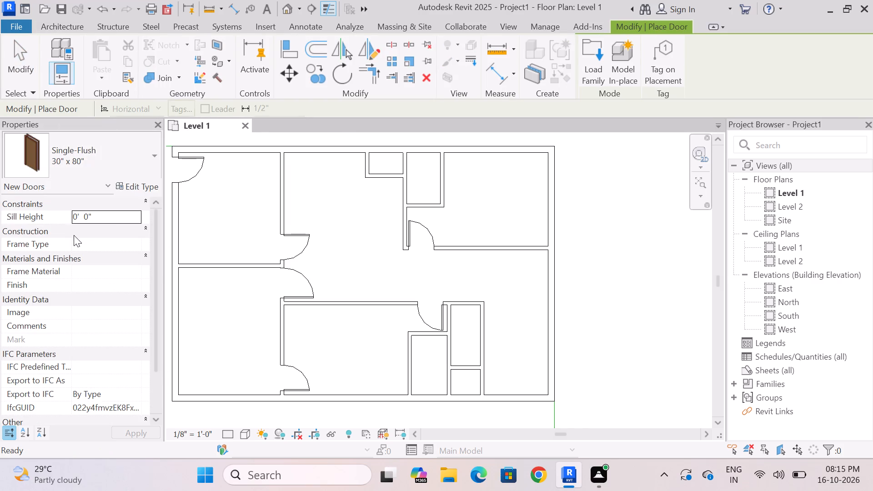
left_click(129, 182)
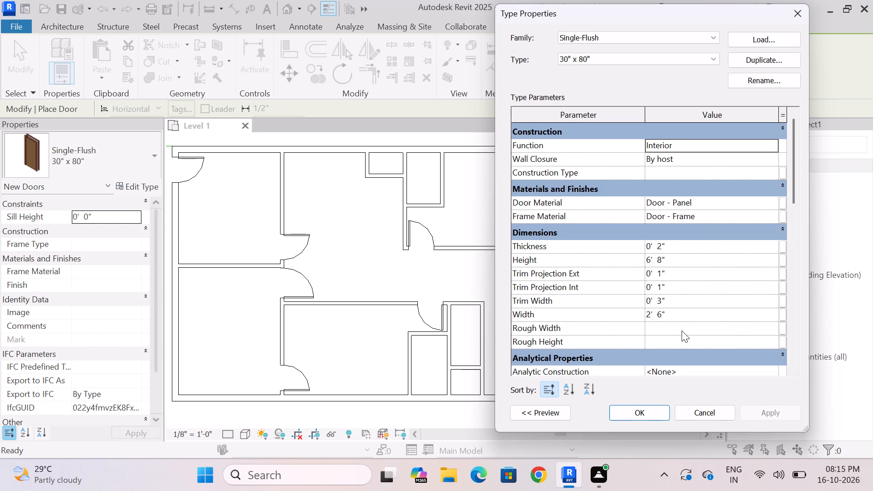
left_click(658, 413)
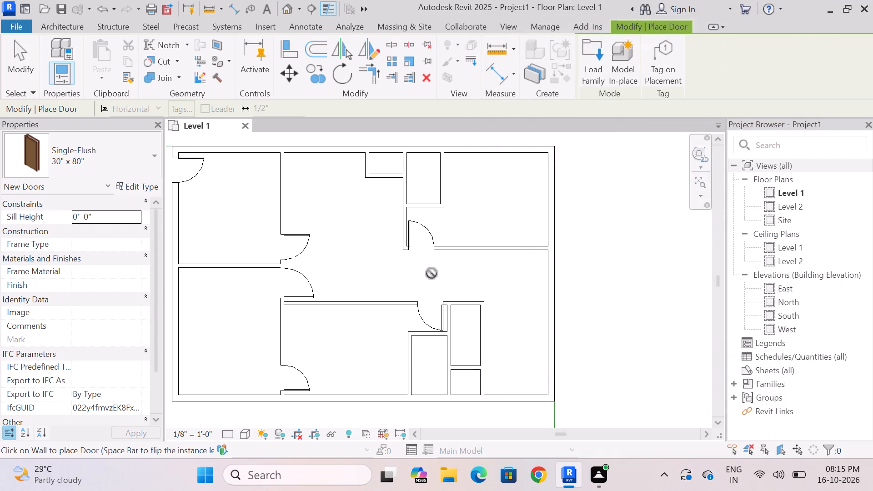
scroll(417, 185, "up", 9)
scroll(447, 253, "up", 4)
scroll(429, 288, "down", 8)
scroll(442, 253, "up", 4)
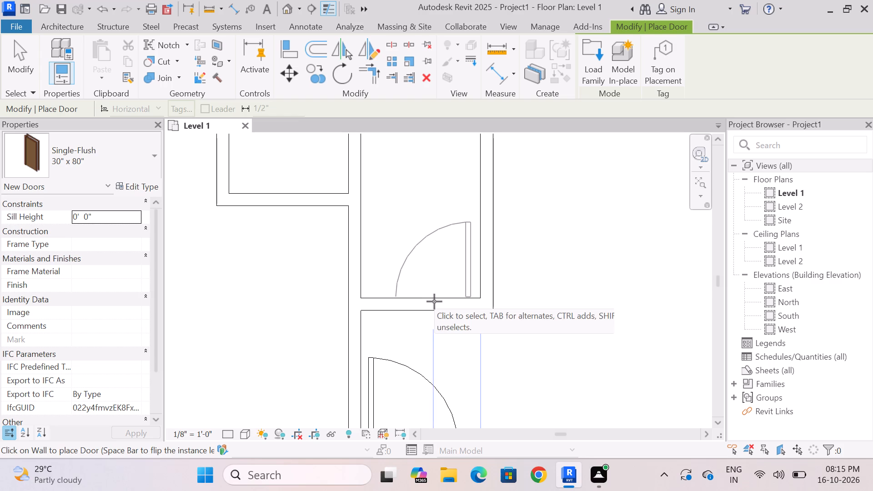
left_click(434, 301)
Place a 30" x 80" door in the upper wall of the narrow lower closet, about 4" from its left wall, opening down into it.
scroll(435, 301, "down", 10)
scroll(443, 259, "down", 3)
scroll(467, 334, "up", 3)
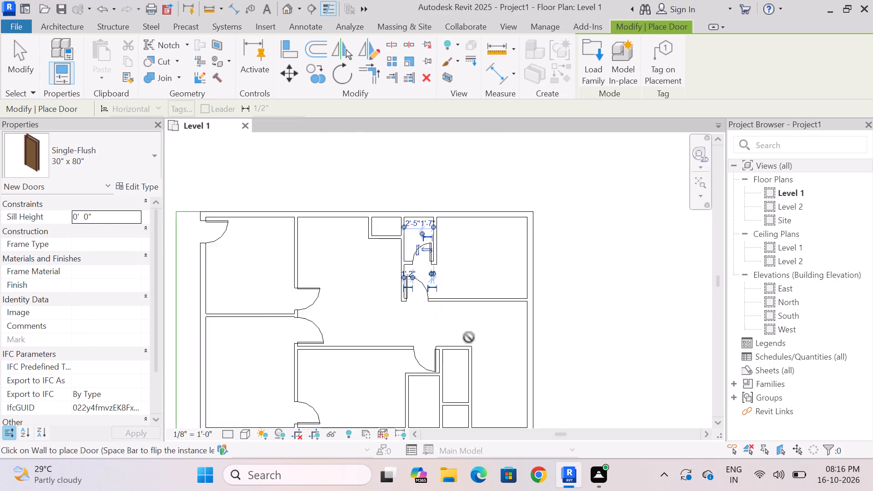
scroll(469, 337, "up", 14)
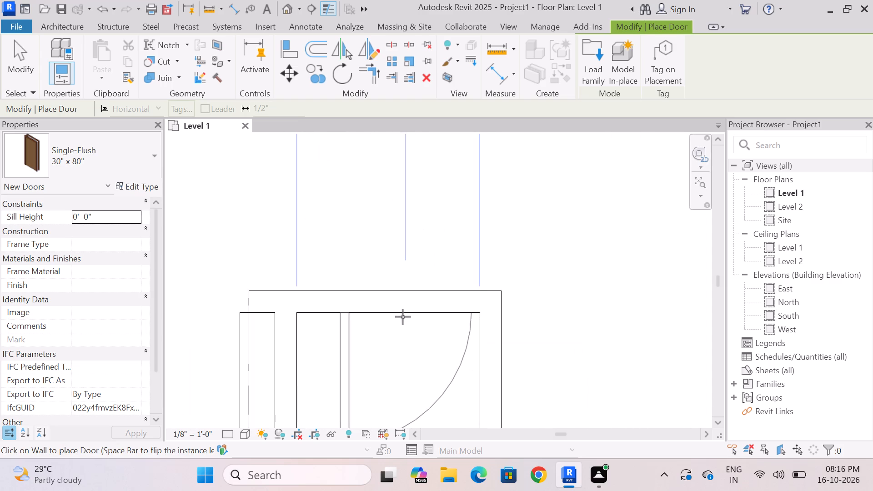
left_click(379, 316)
Place a 30" x 80" door in the upper wall of the lower middle room's corner closet, about 2" from its left wall, opening down into it.
scroll(386, 234, "down", 3)
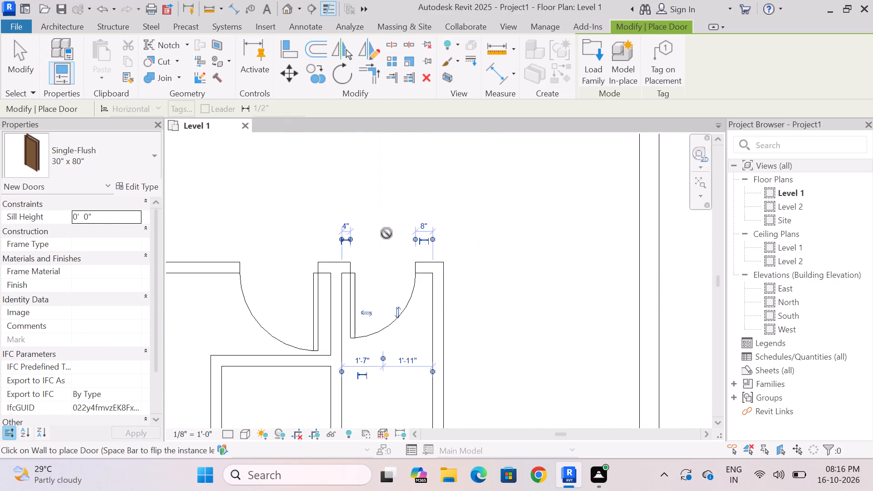
scroll(386, 233, "down", 10)
scroll(295, 292, "up", 7)
scroll(343, 272, "down", 3)
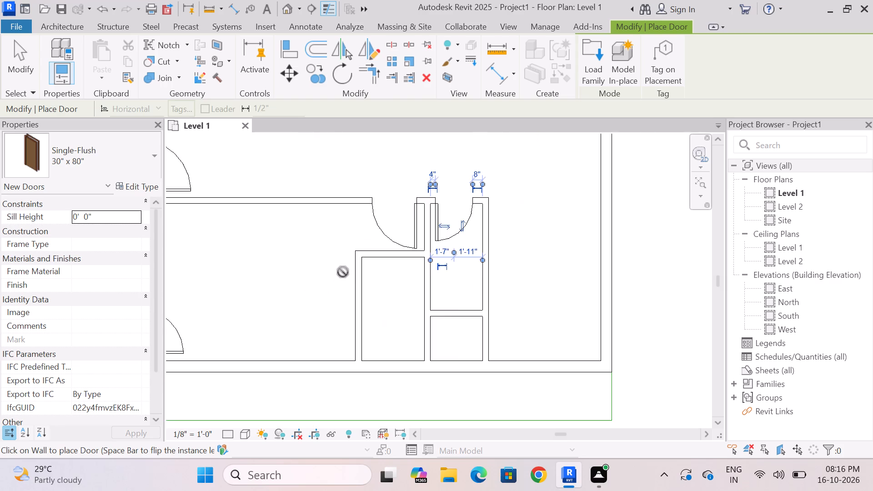
scroll(352, 282, "down", 7)
scroll(343, 294, "up", 4)
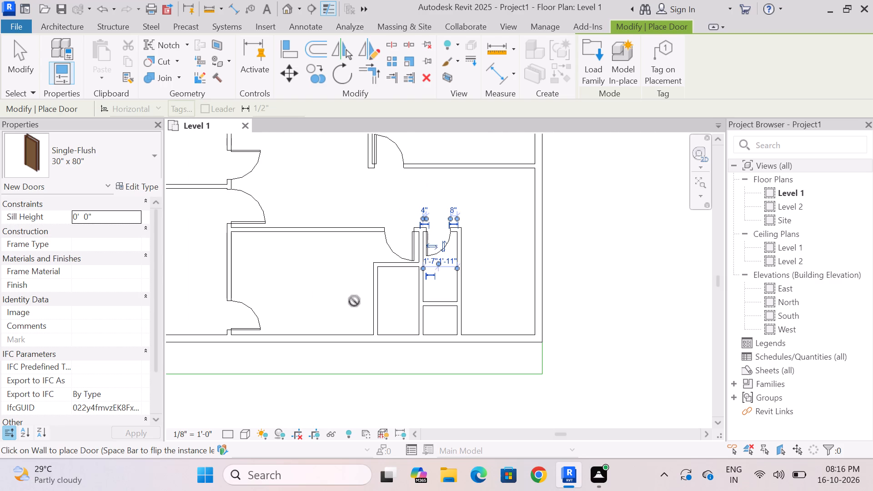
scroll(402, 262, "up", 2)
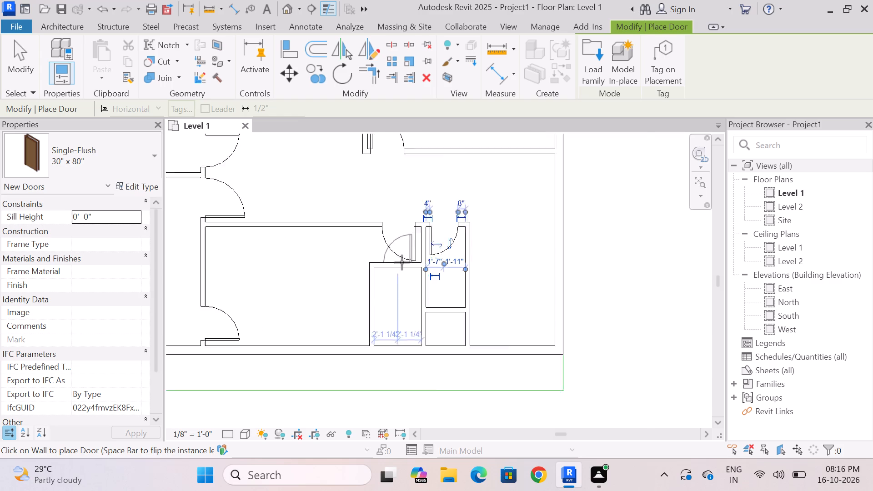
scroll(402, 262, "up", 9)
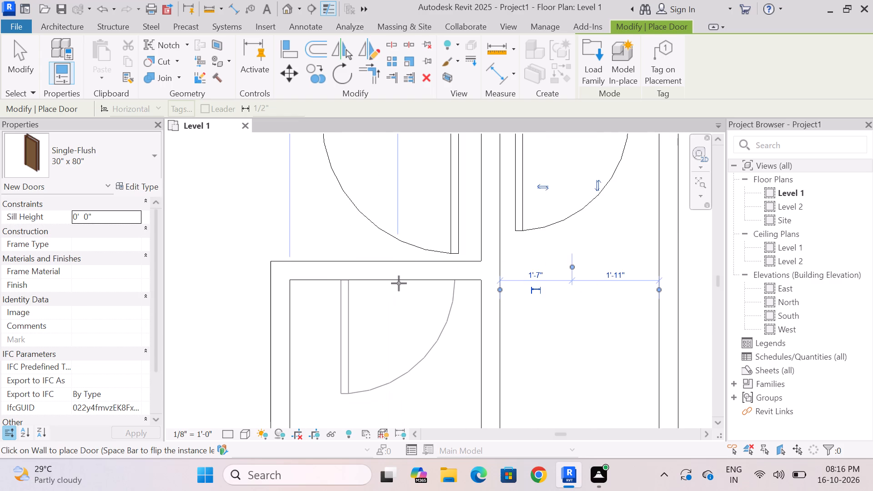
left_click(355, 286)
key("Escape")
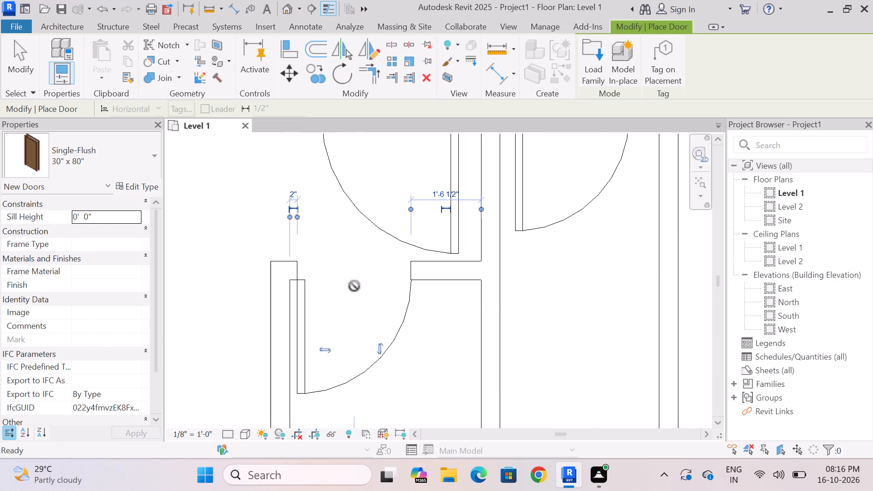
scroll(354, 241, "down", 13)
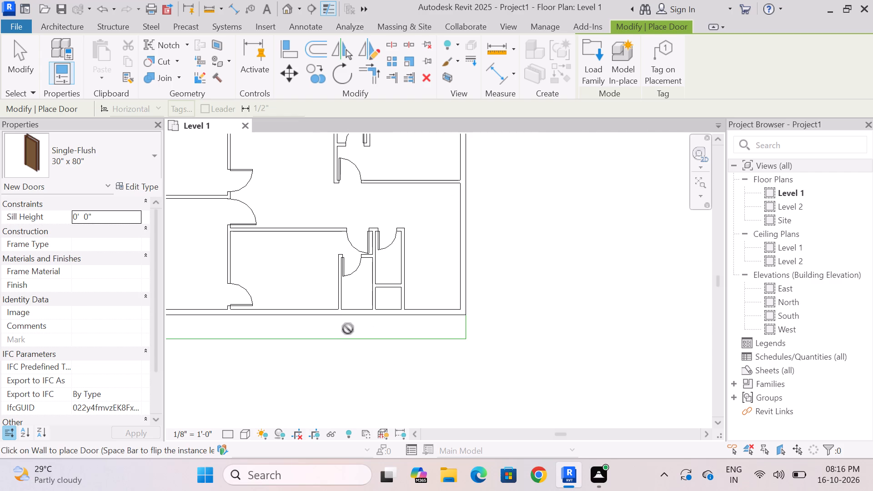
key("Escape")
Review the door placements and remaining wall openings across the whole Level 1 floor plan.
scroll(346, 329, "down", 4)
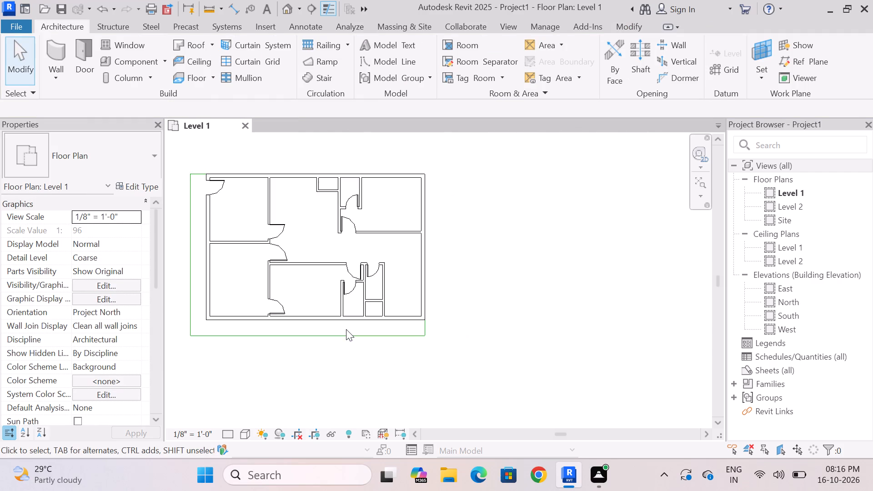
scroll(236, 297, "up", 3)
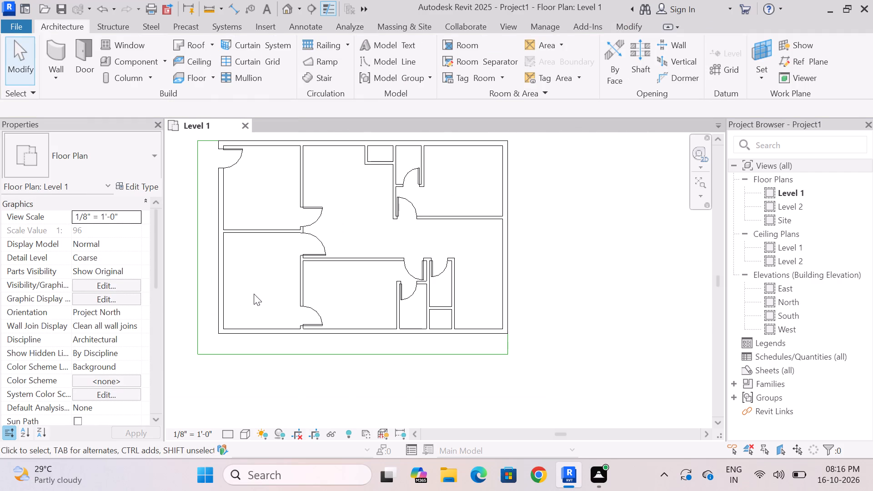
scroll(253, 291, "down", 2)
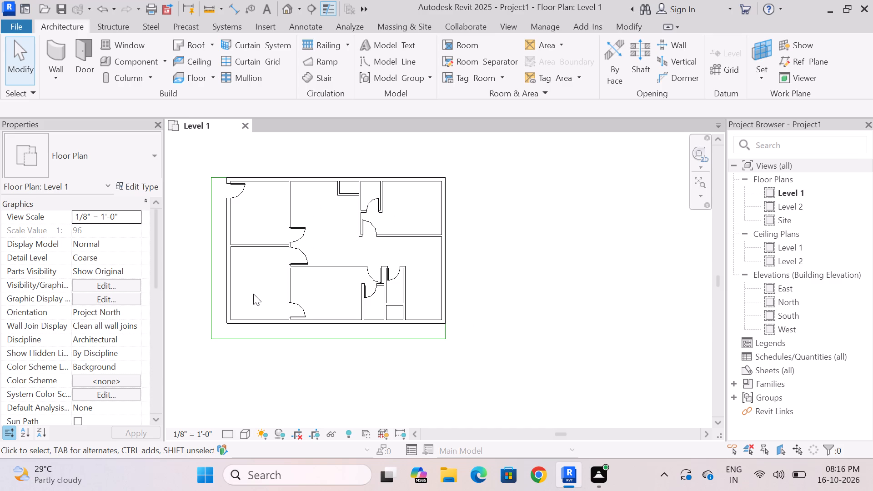
scroll(256, 279, "down", 1)
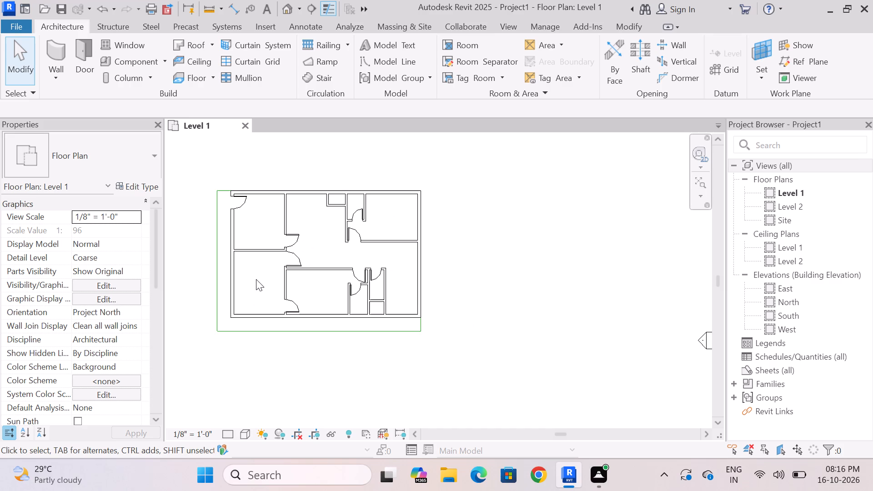
scroll(269, 263, "up", 2)
scroll(225, 289, "up", 4)
scroll(225, 289, "down", 2)
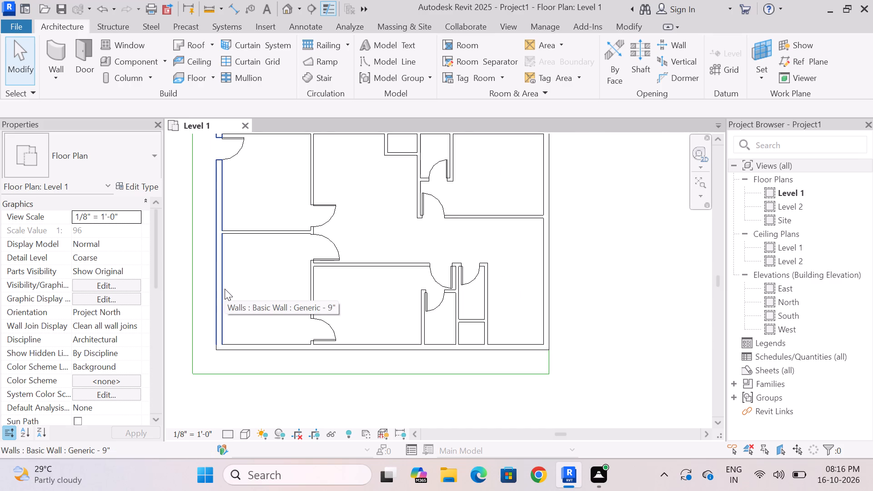
scroll(255, 279, "down", 3)
scroll(442, 307, "up", 4)
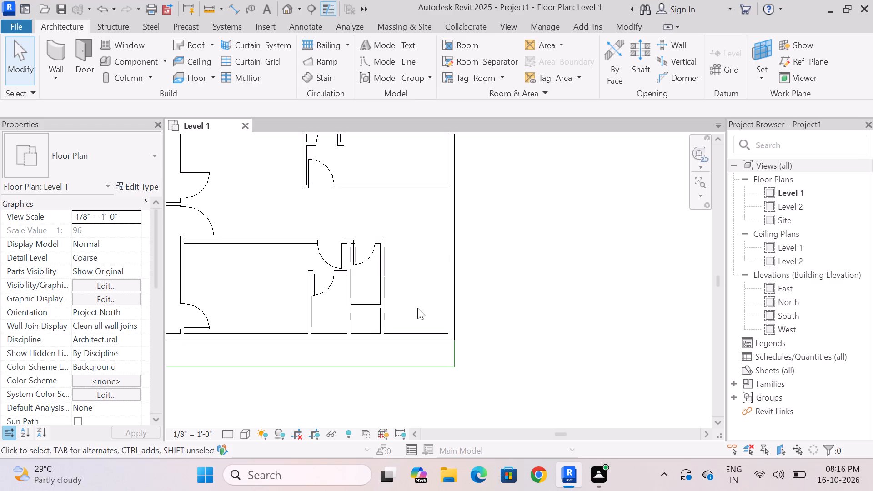
scroll(339, 355, "down", 2)
scroll(336, 351, "up", 2)
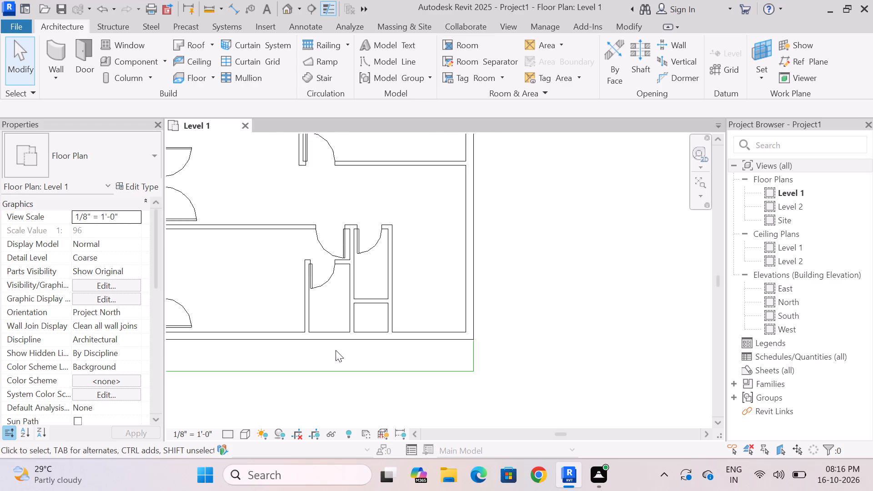
scroll(336, 350, "up", 2)
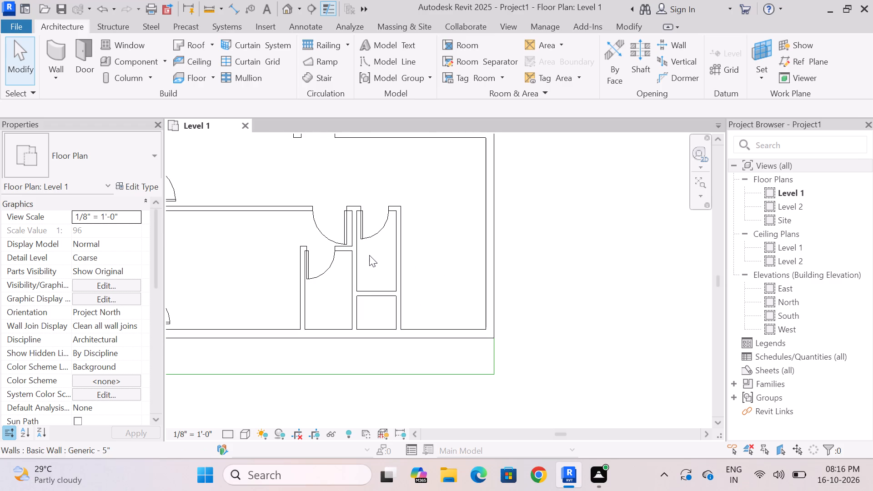
scroll(368, 348, "down", 9)
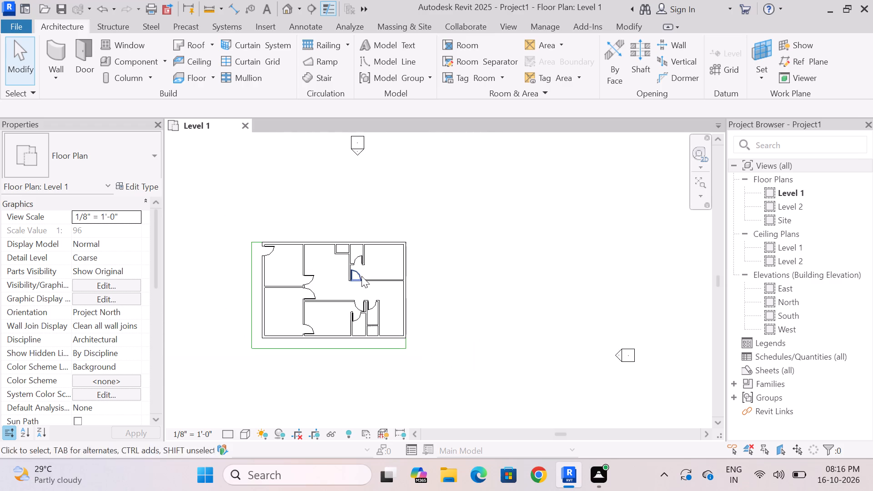
scroll(359, 266, "up", 6)
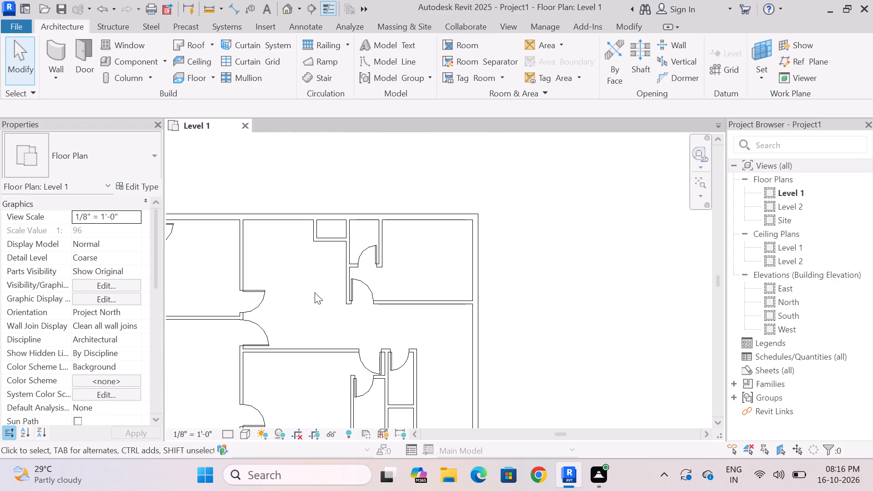
scroll(322, 298, "up", 2)
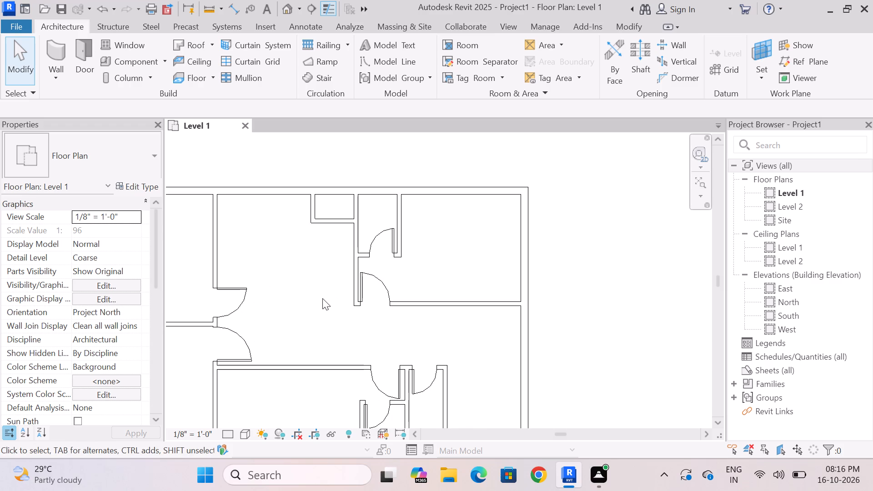
Place a Fixed 24" x 48" window in the lower wall of the small upper middle closet, centred 2'-0" from each side wall.
left_click(128, 42)
left_click(153, 159)
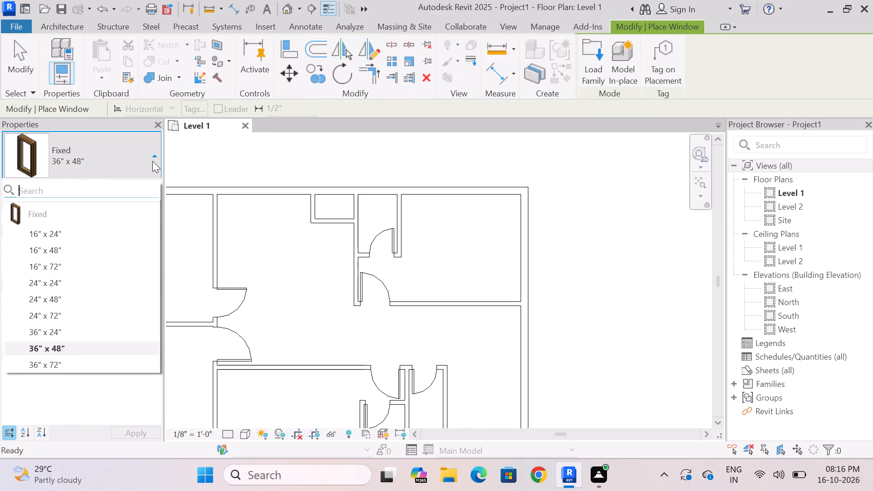
left_click(69, 287)
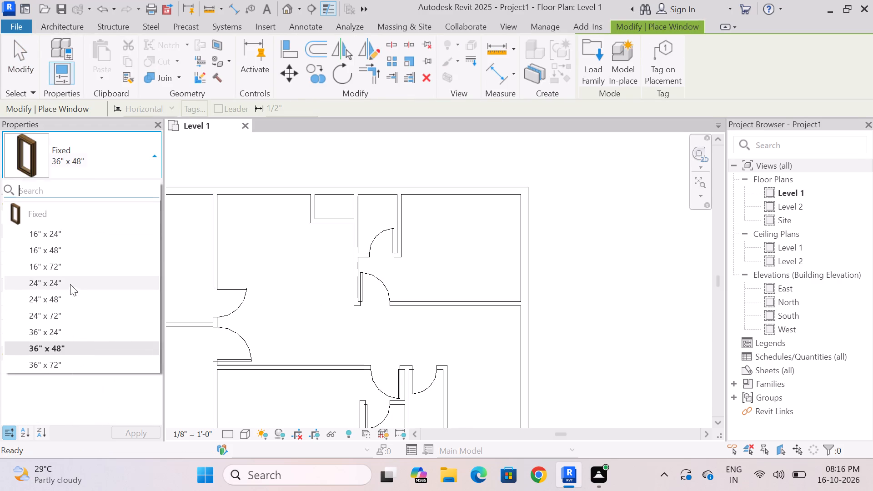
left_click(135, 184)
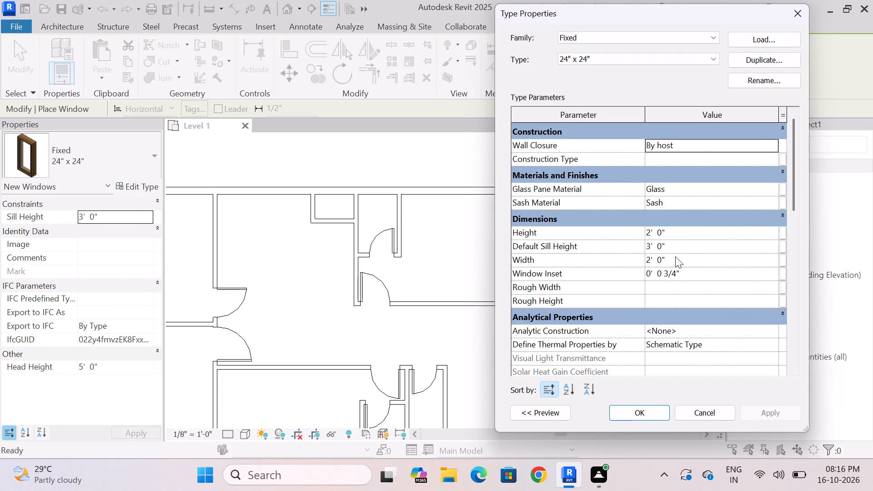
left_click_drag(793, 14, 791, 18)
left_click(149, 165)
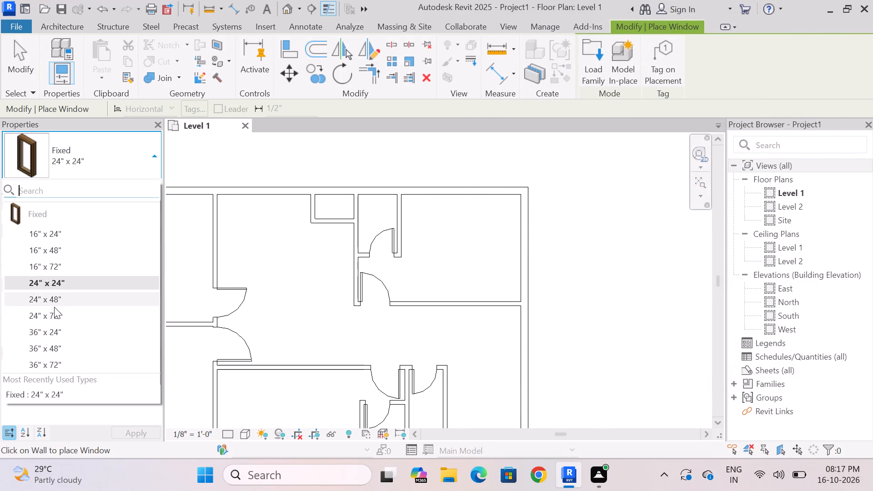
left_click(69, 301)
left_click(129, 180)
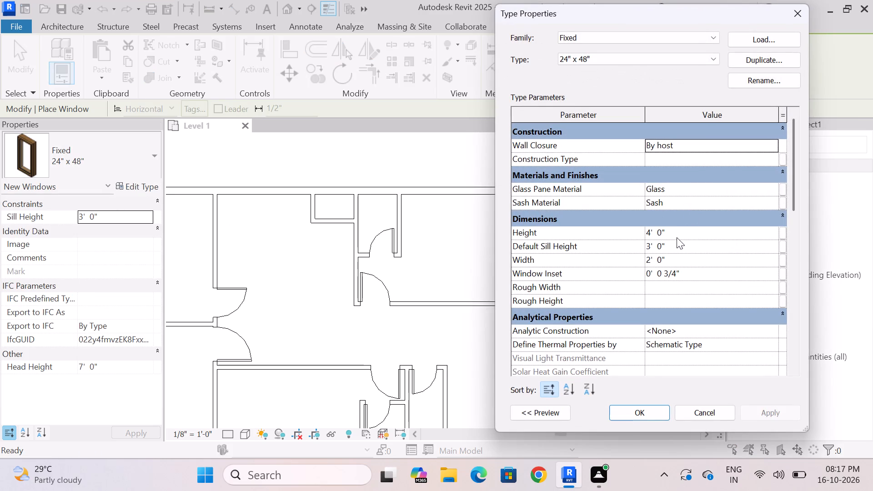
left_click(659, 409)
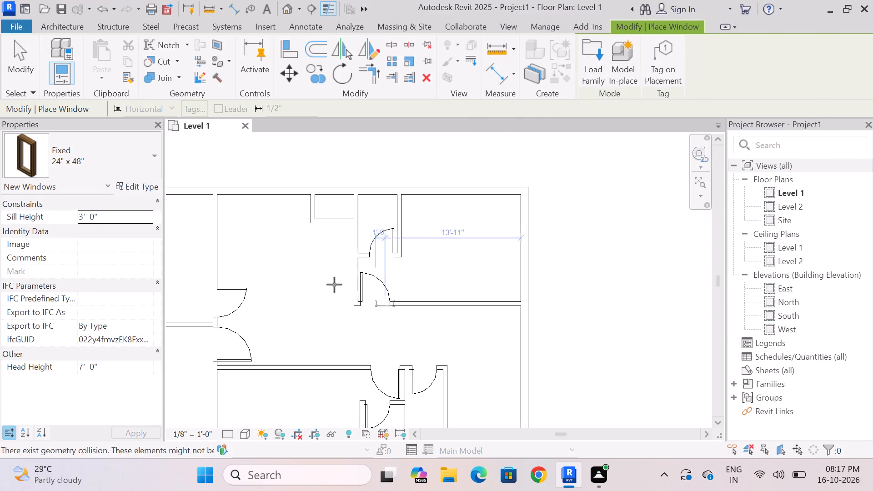
scroll(299, 231, "up", 9)
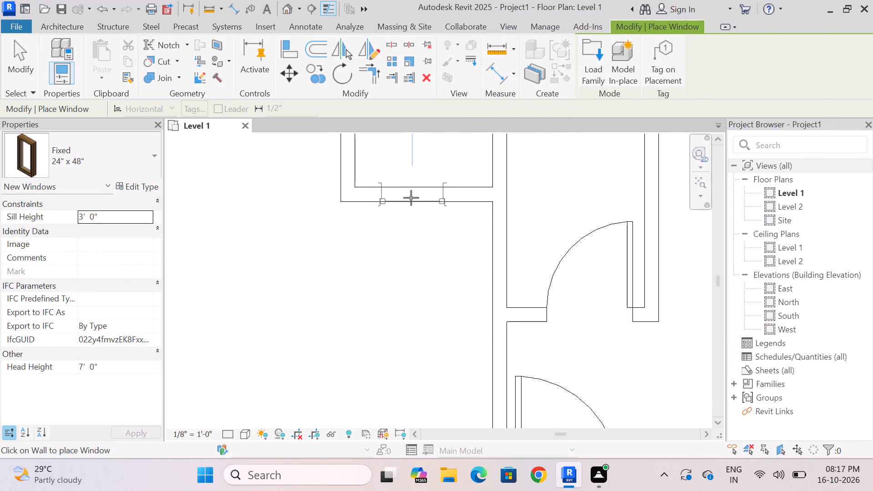
scroll(411, 198, "down", 4)
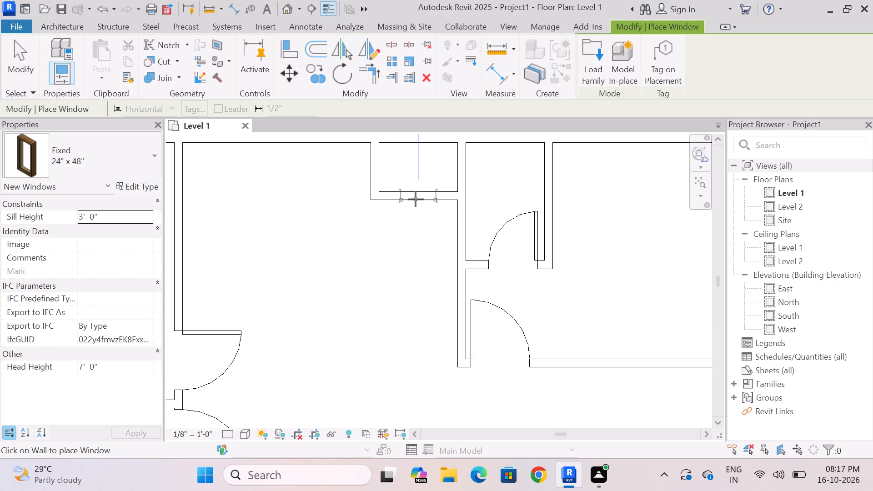
left_click(415, 199)
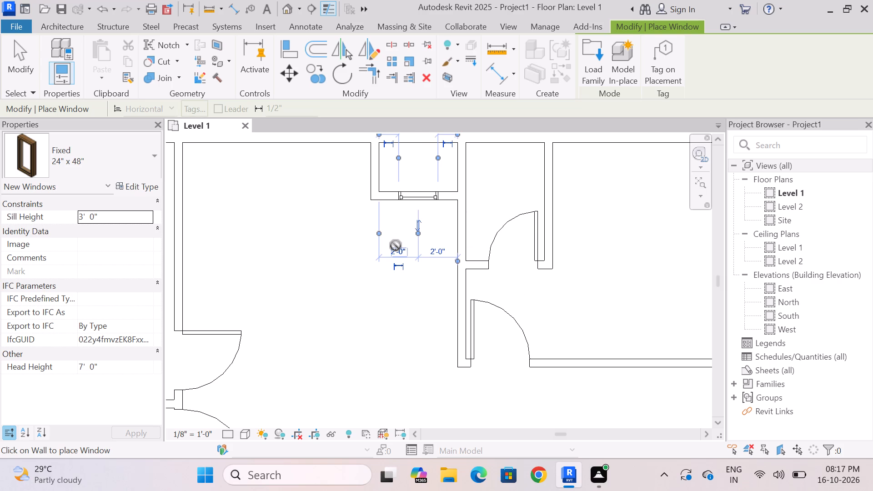
key("Escape")
Review the window placement and the remaining walls across the whole Level 1 floor plan.
scroll(406, 229, "down", 7)
scroll(386, 262, "down", 2)
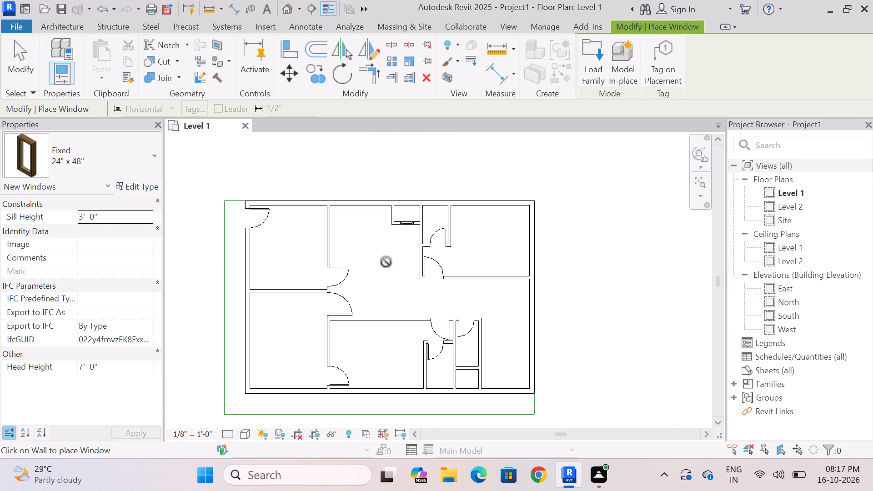
scroll(386, 263, "up", 2)
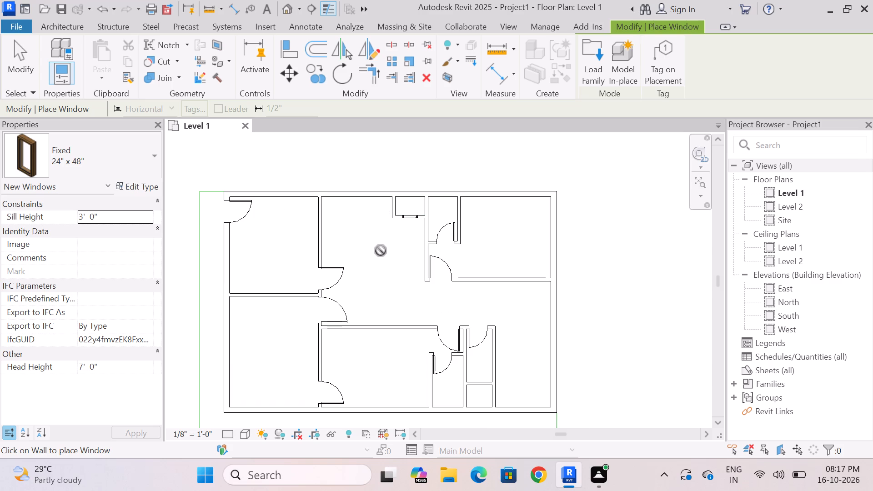
scroll(381, 251, "up", 2)
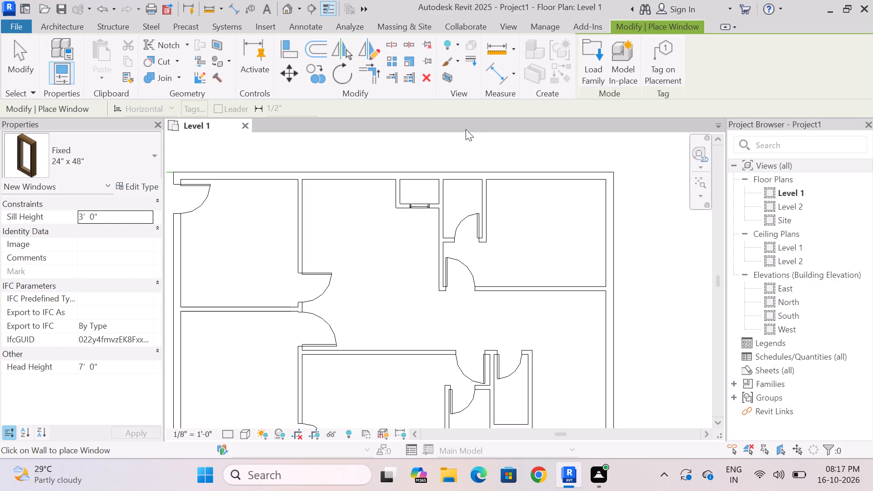
scroll(401, 227, "down", 1)
scroll(403, 246, "up", 1)
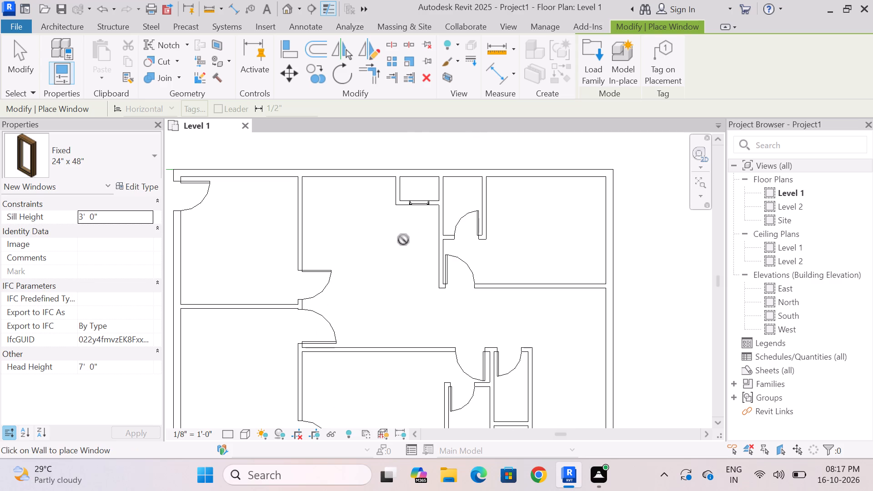
scroll(403, 240, "down", 2)
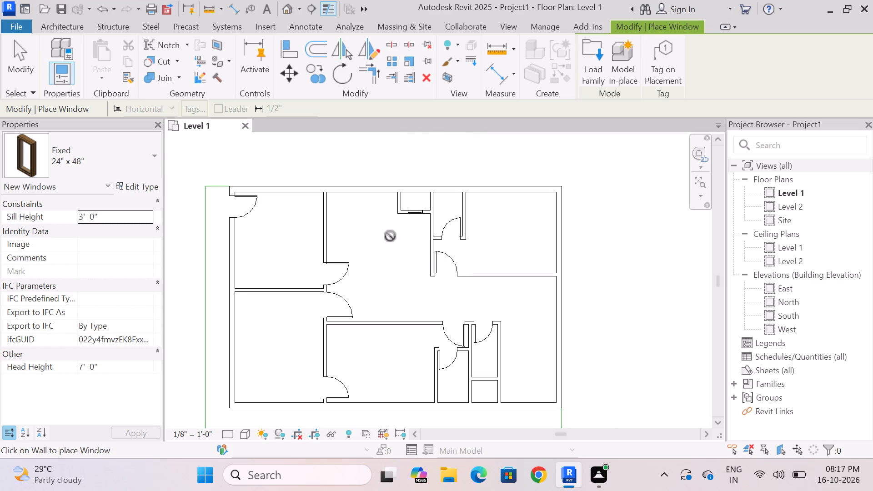
scroll(390, 236, "down", 3)
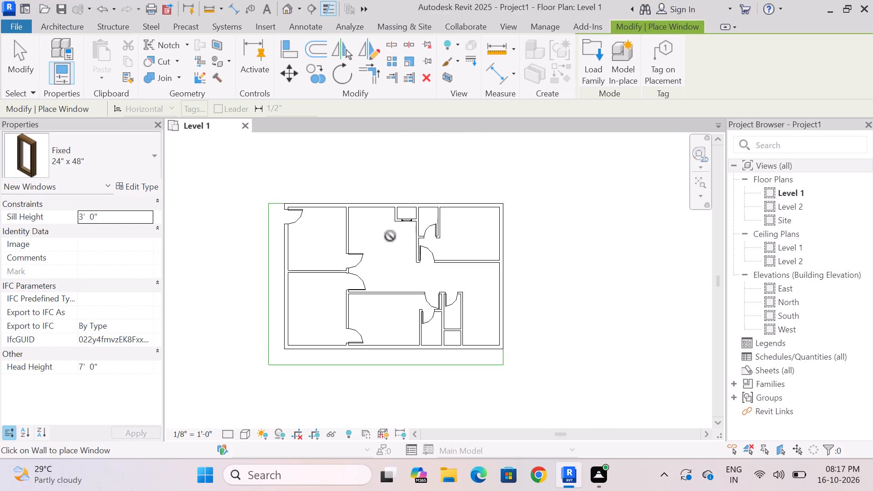
scroll(390, 236, "up", 3)
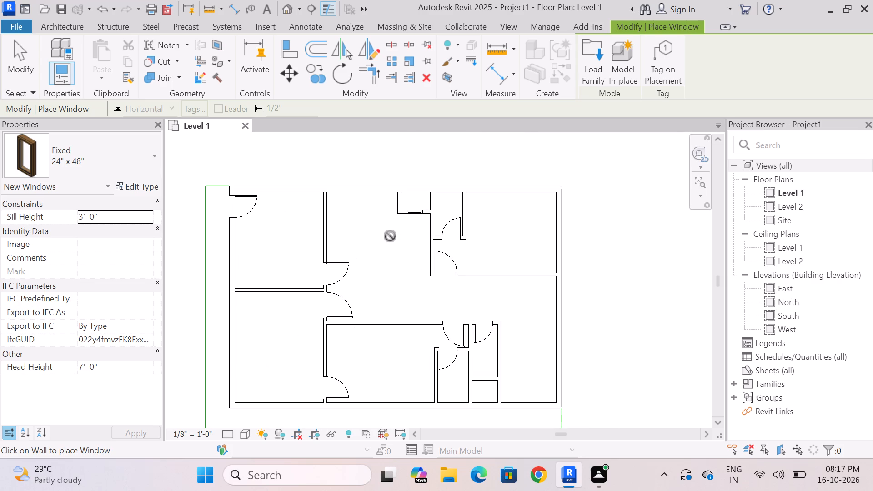
key("Escape")
key("Escape")
scroll(389, 236, "down", 4)
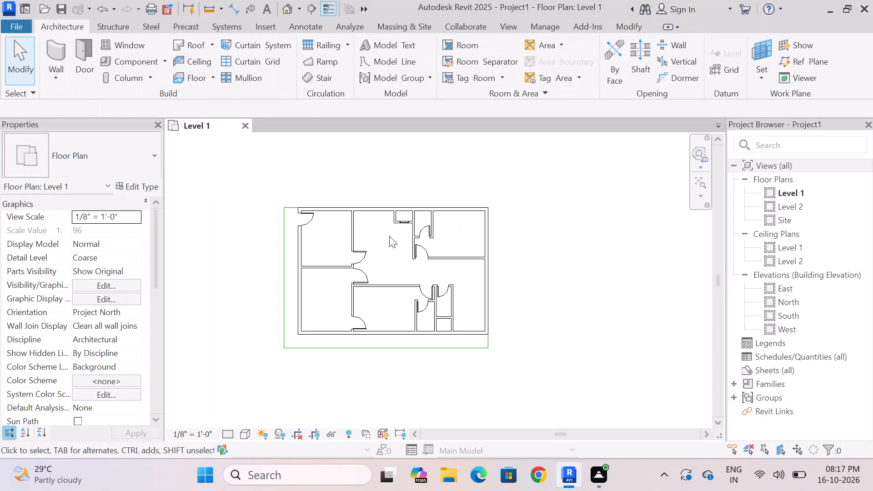
scroll(373, 311, "up", 3)
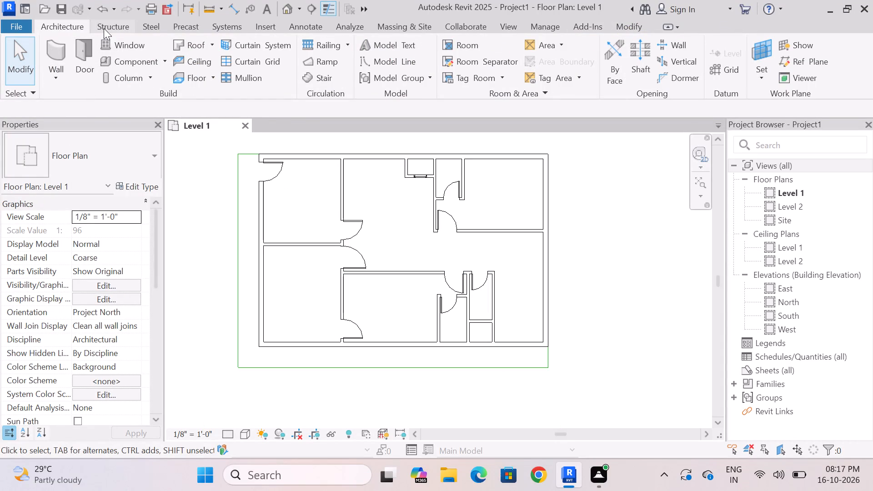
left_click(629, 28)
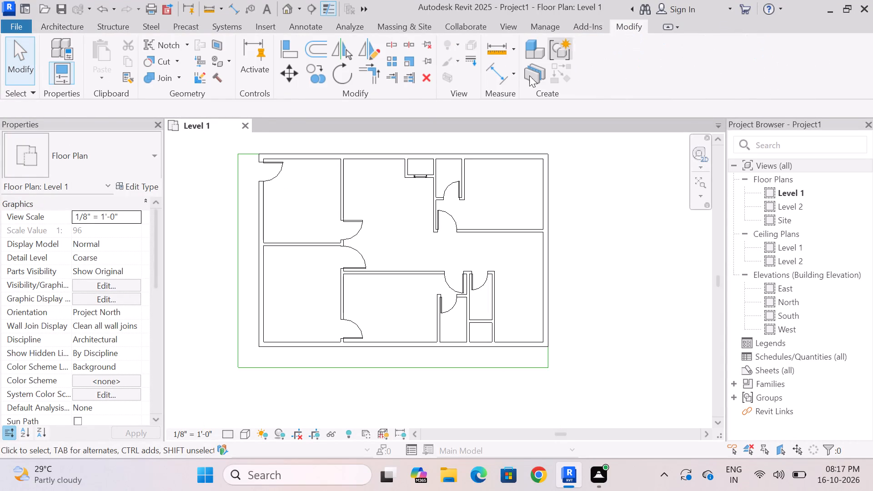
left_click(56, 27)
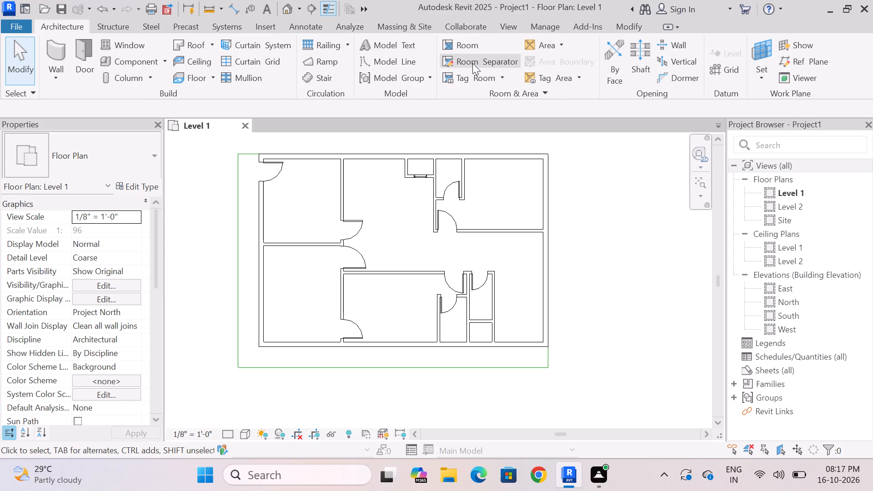
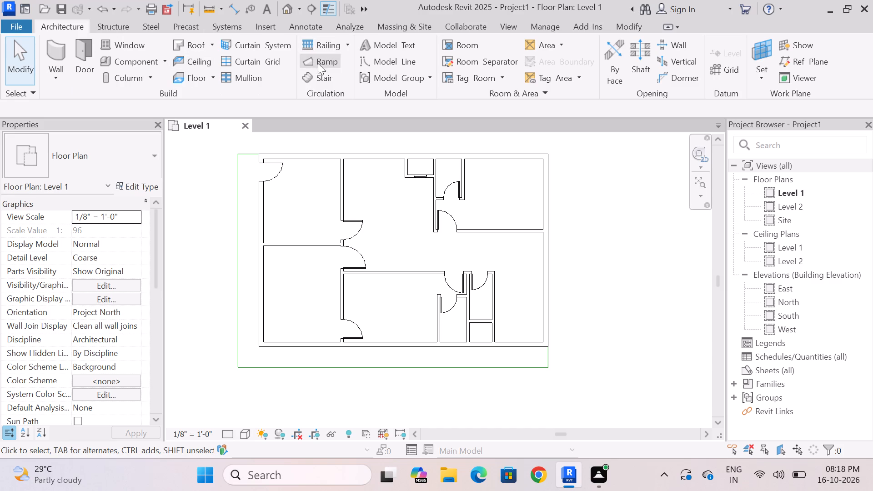
Start a straight-run stair from Level 1 to Level 2 using the Precast Stair type.
left_click(335, 79)
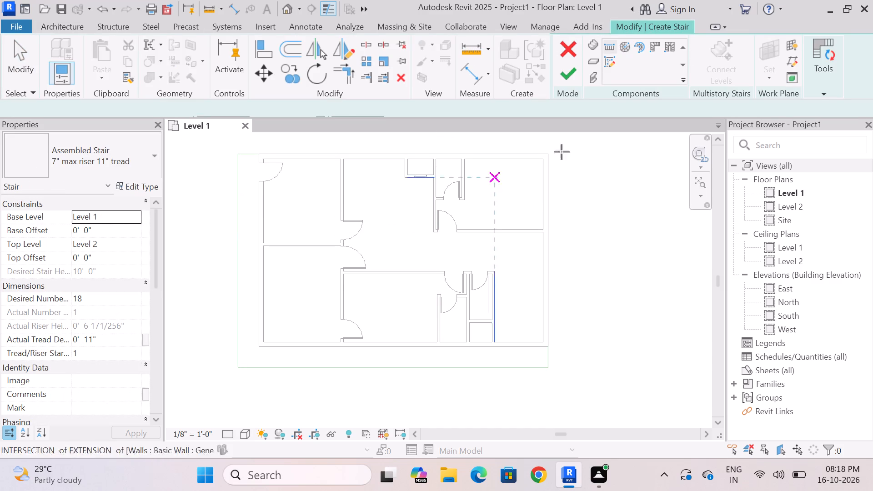
left_click(612, 45)
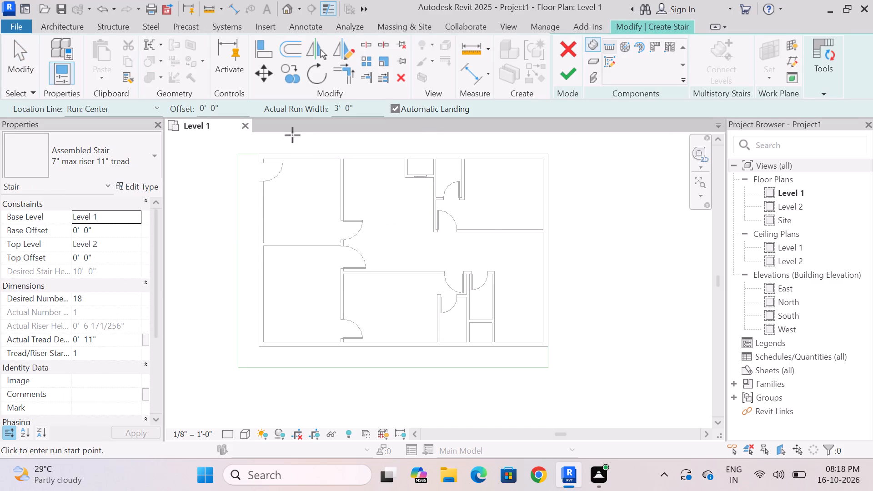
left_click(367, 109)
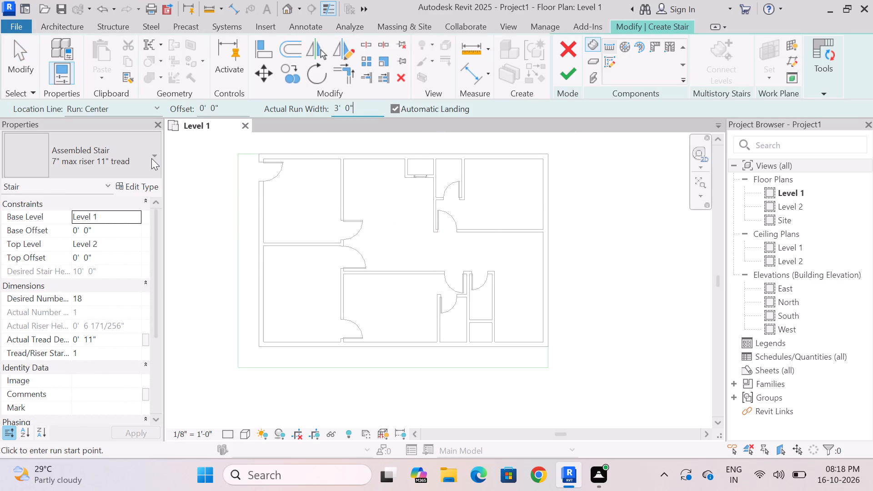
left_click(151, 158)
scroll(100, 251, "down", 1)
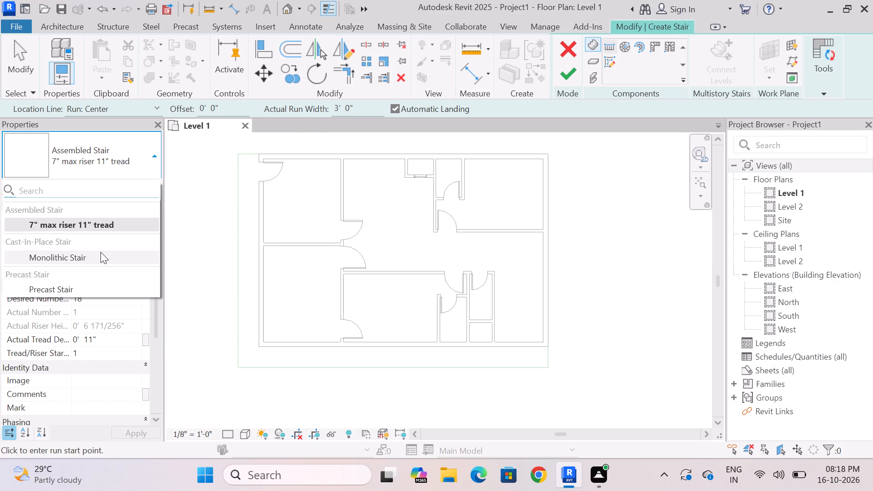
left_click(88, 286)
Set the stair's actual run width to 3' 6".
left_click(361, 110)
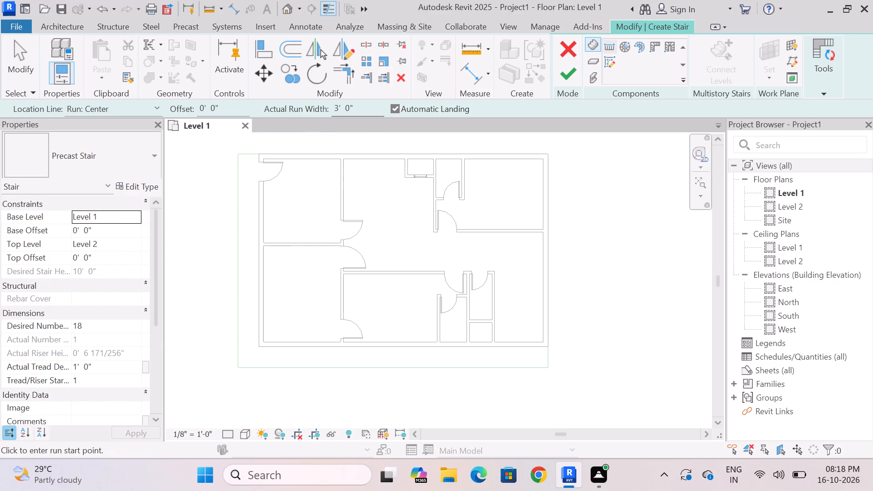
key("BackSpace")
key("BackSpace")
key("BackSpace")
key("BackSpace")
key("BackSpace")
key("BackSpace")
key("BackSpace")
key("BackSpace")
key("BackSpace")
key("BackSpace")
key("BackSpace")
key("BackSpace")
key("BackSpace")
key("BackSpace")
key("BackSpace")
key("BackSpace")
key("3")
type("'6")
key("shift+quotedbl")
key("Return")
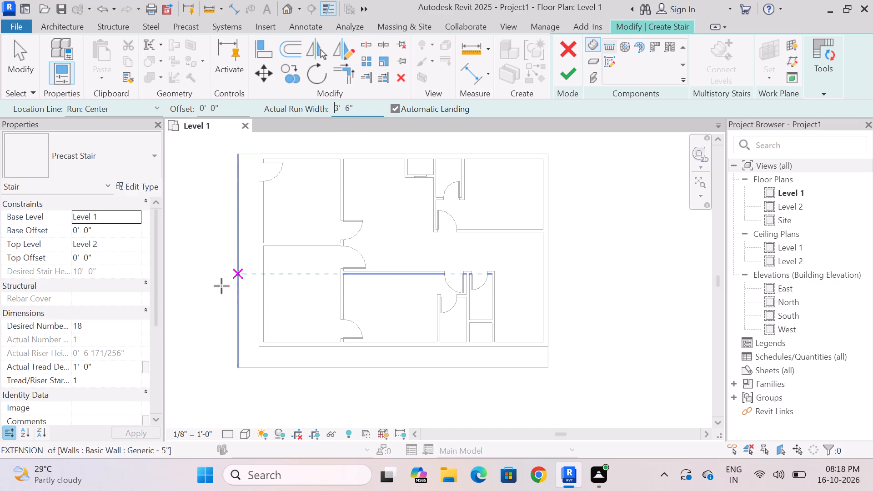
Set the stair's desired number of risers to 21.
left_click(111, 332)
left_click(55, 325)
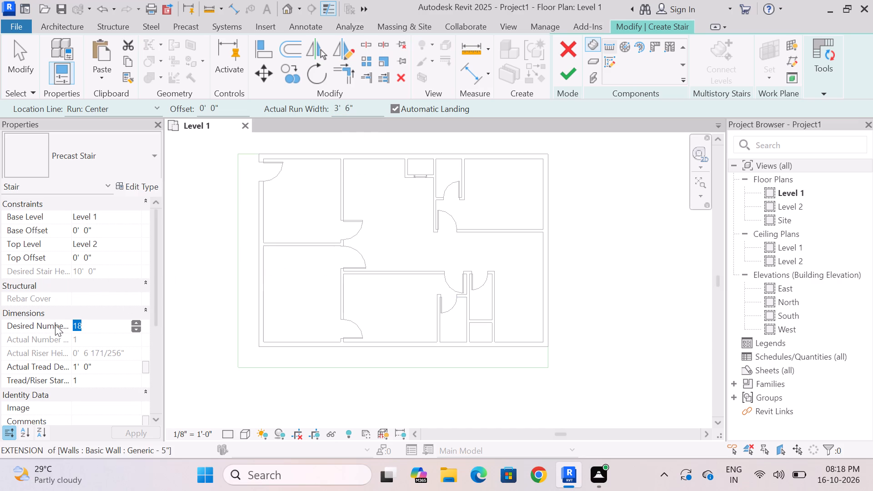
left_click(103, 324)
key("BackSpace")
type("21")
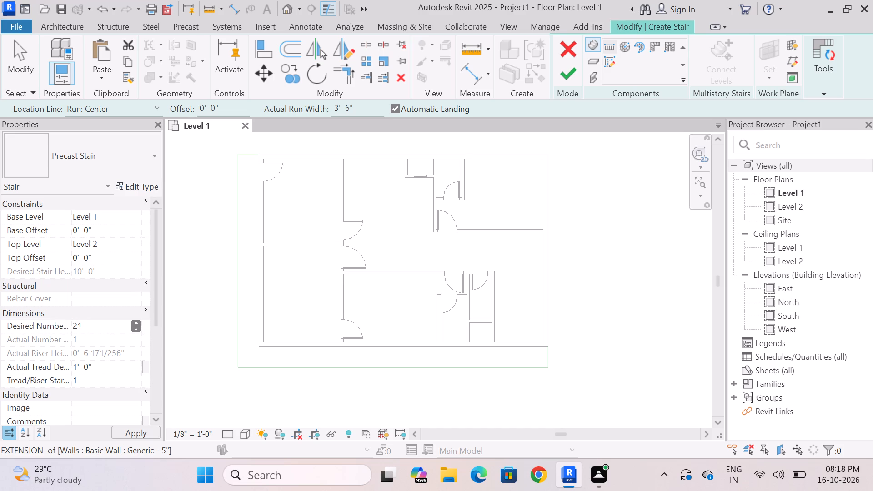
key("Return")
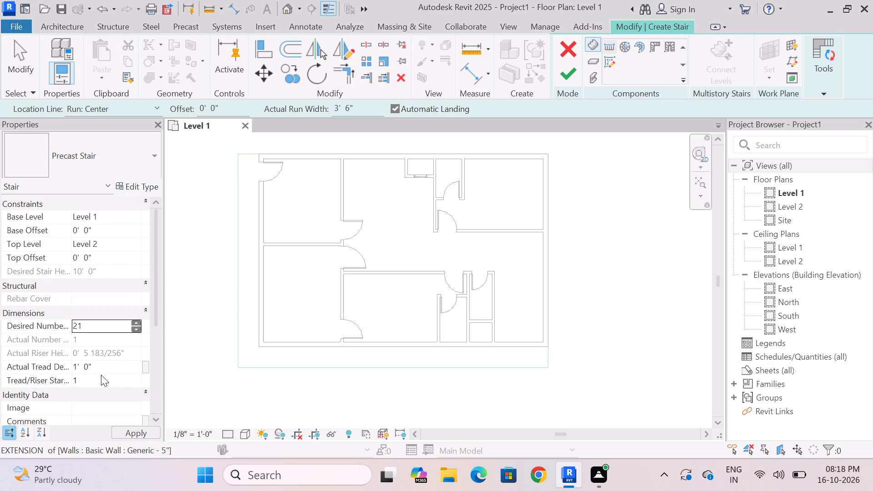
scroll(101, 375, "down", 2)
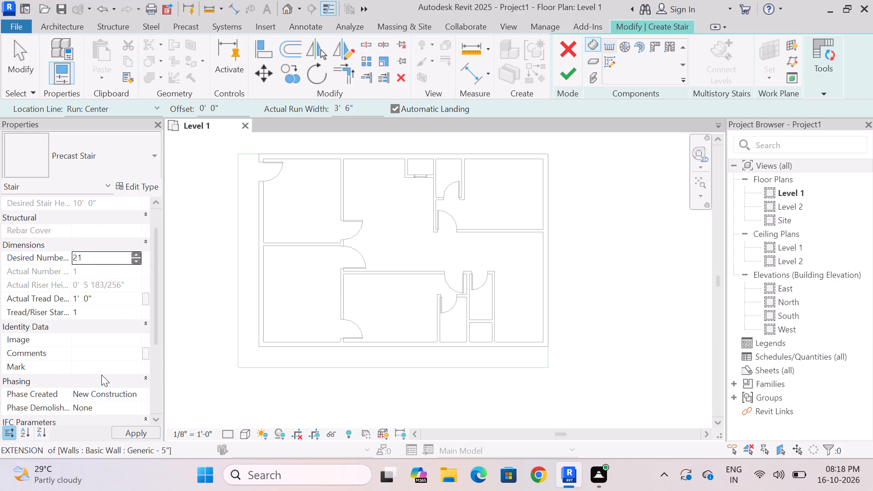
scroll(101, 375, "down", 3)
scroll(102, 374, "up", 9)
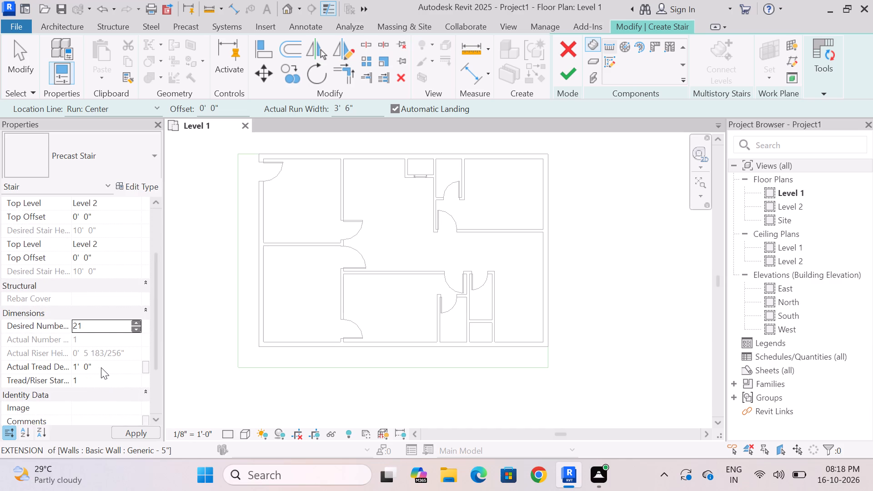
scroll(101, 367, "up", 3)
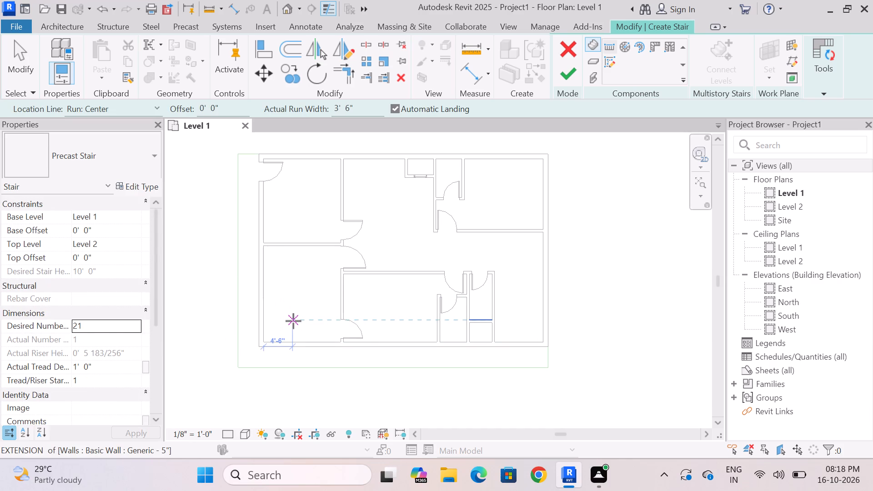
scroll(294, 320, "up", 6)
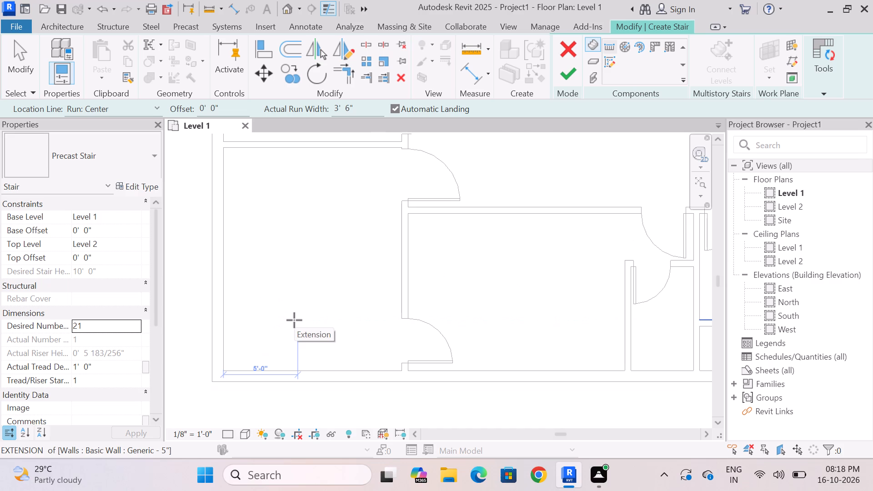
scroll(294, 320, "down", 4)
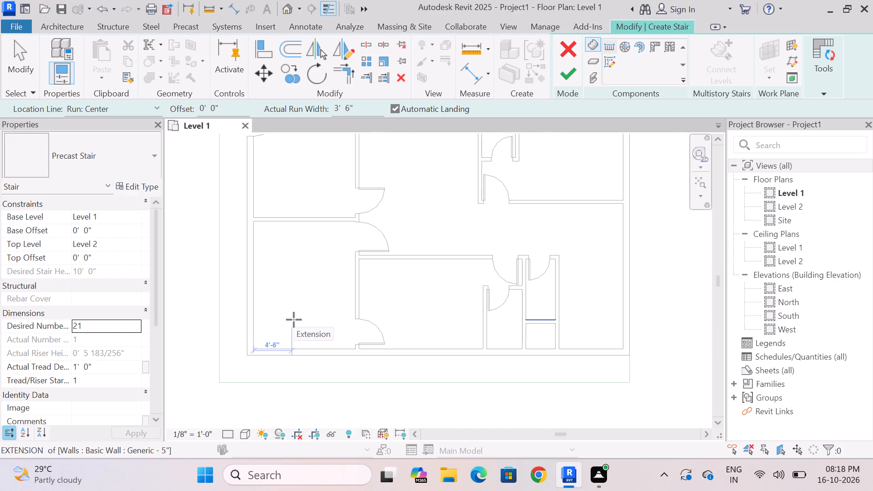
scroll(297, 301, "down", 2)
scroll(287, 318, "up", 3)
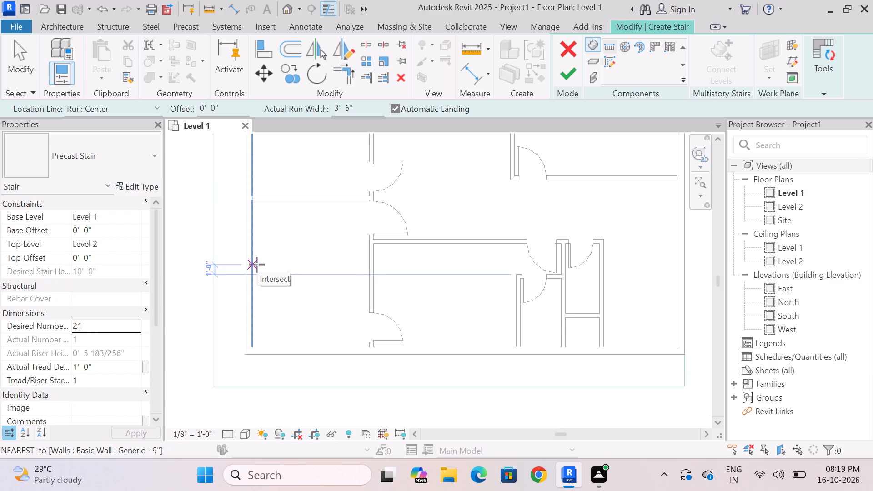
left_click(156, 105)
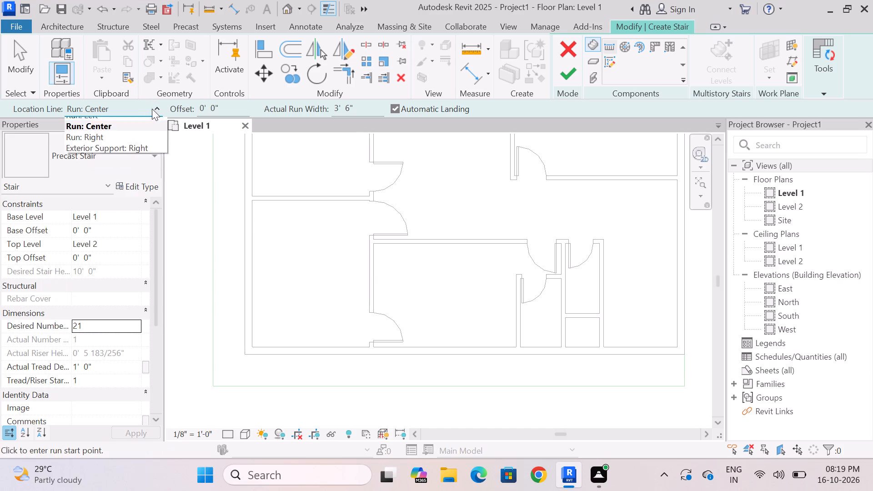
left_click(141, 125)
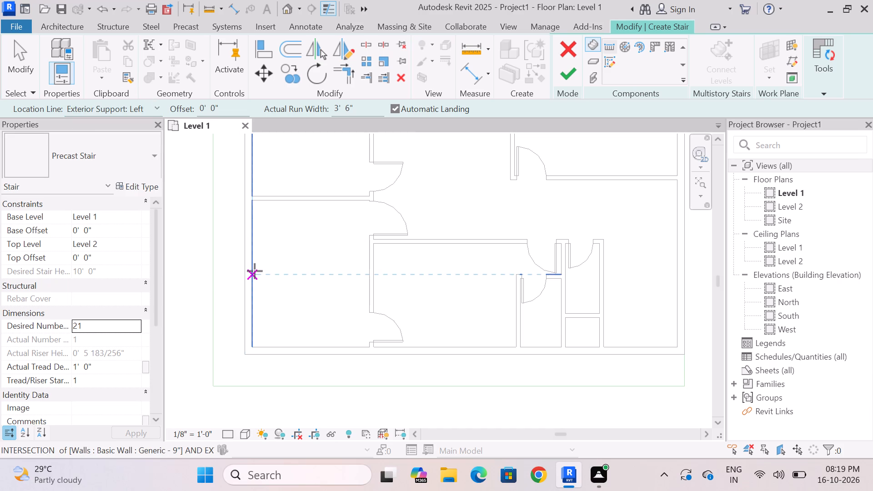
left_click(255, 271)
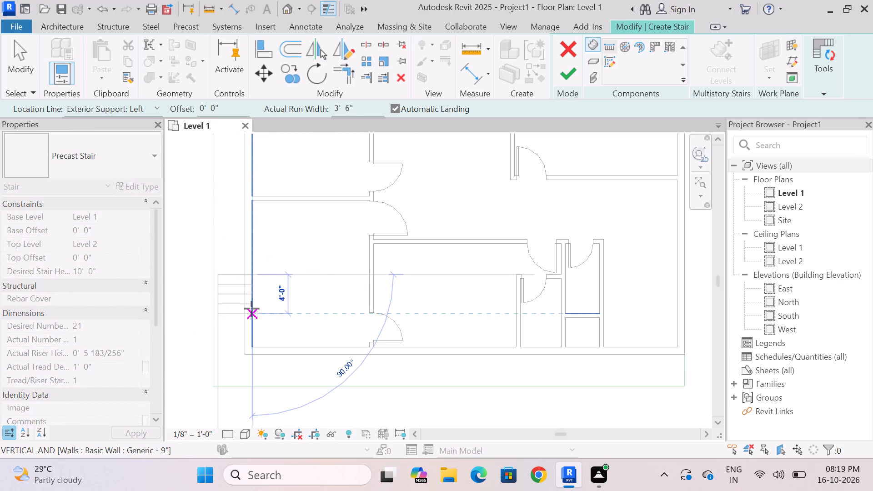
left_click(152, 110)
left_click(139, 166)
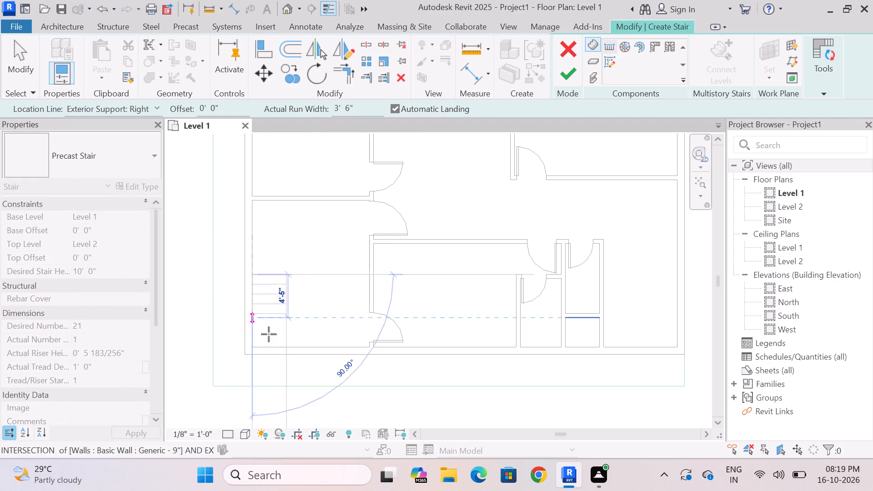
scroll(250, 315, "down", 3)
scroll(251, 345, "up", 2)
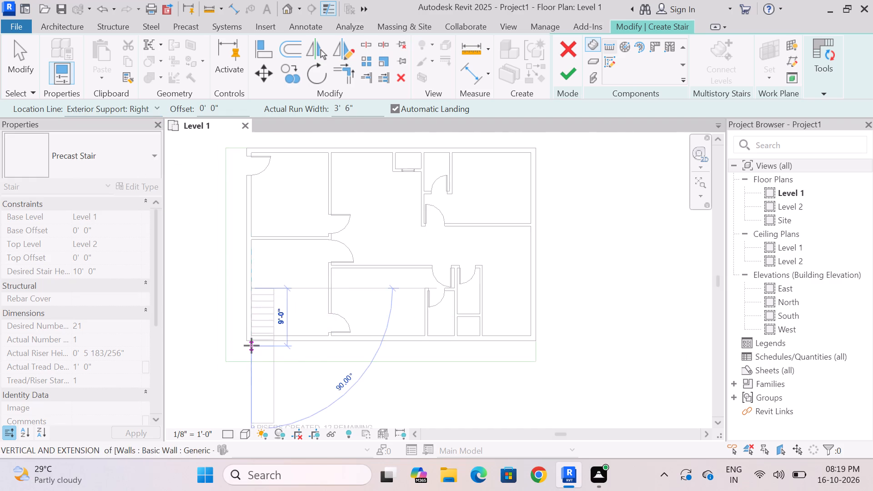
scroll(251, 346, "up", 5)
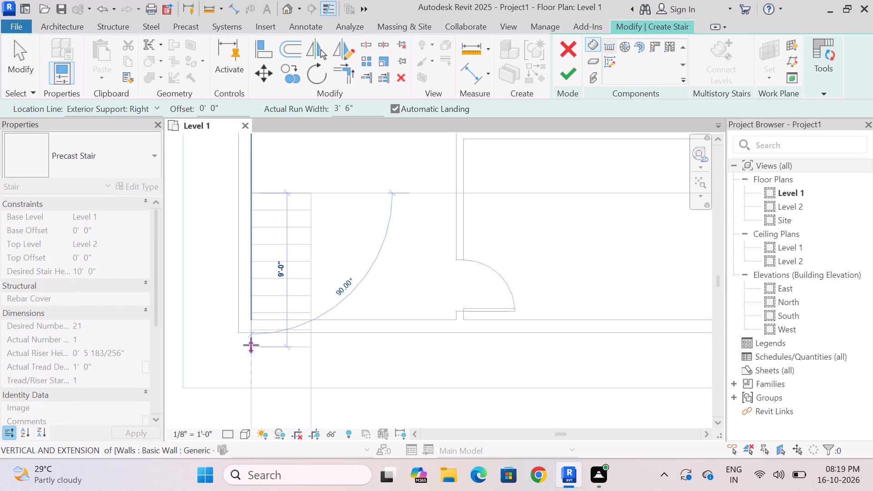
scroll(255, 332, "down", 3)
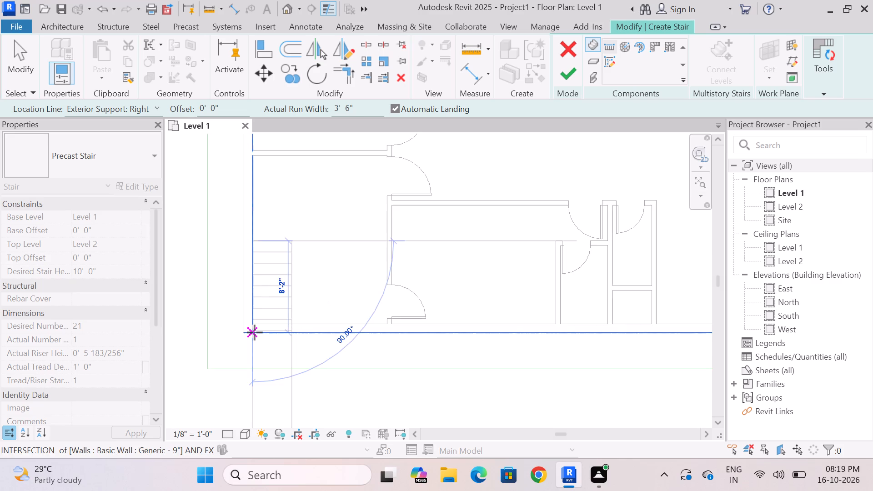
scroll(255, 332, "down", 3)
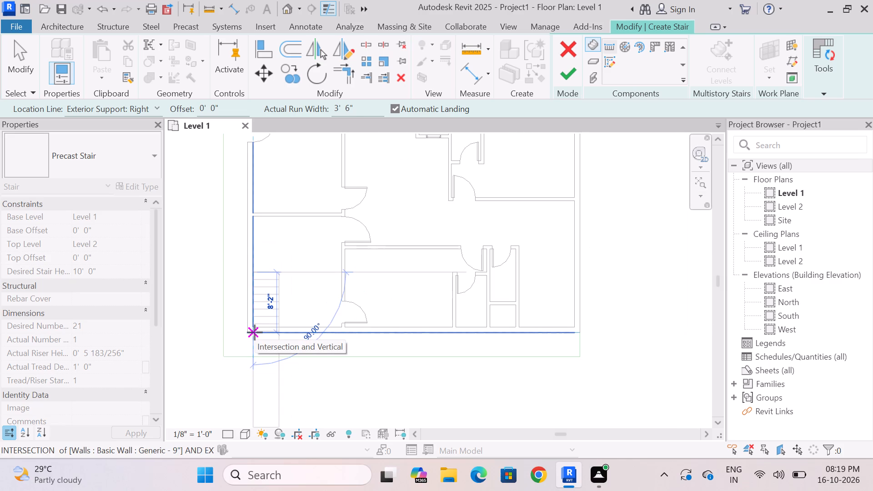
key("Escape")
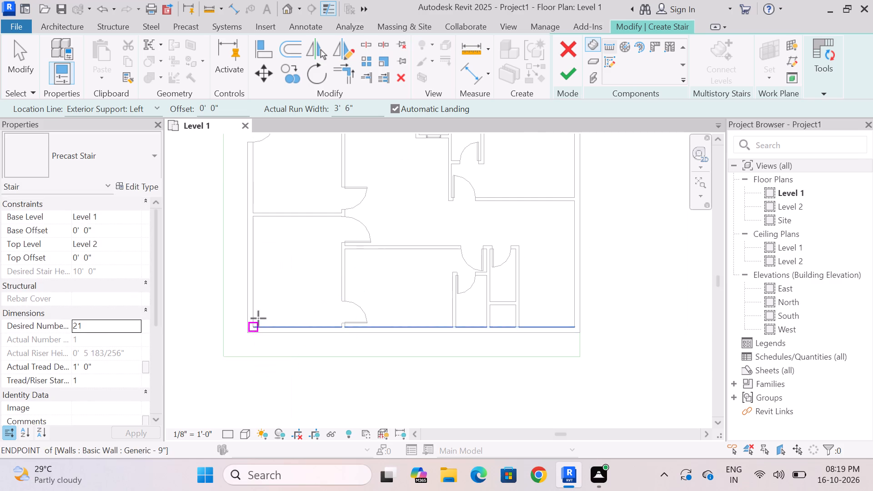
Draw an 11-riser run down the lower left room's exterior side wall to its inside corner, with location line Exterior Support: Right.
left_click(256, 252)
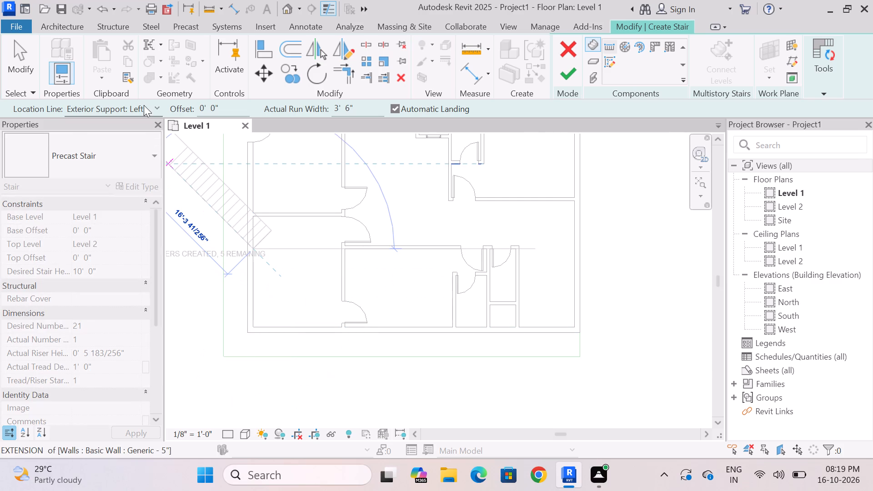
left_click(144, 104)
left_click(140, 169)
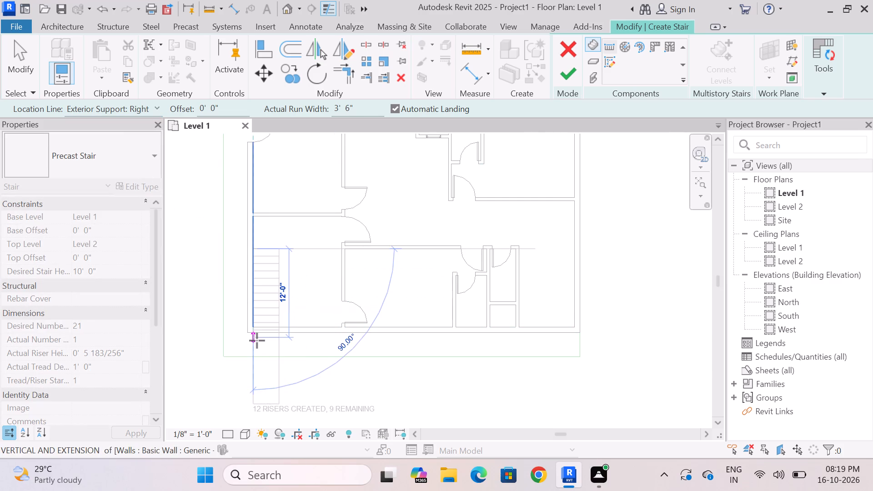
scroll(257, 341, "up", 9)
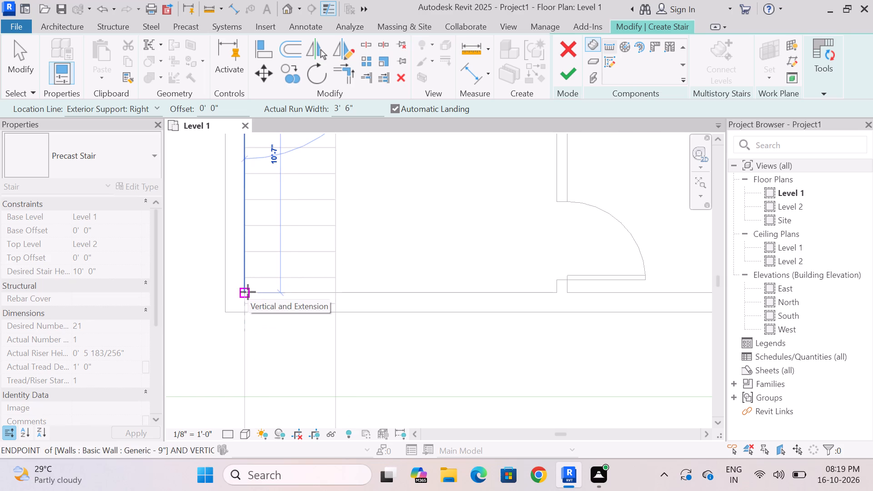
left_click(248, 292)
Draw the 10'-0" return run with 10 risers alongside the first run from its lower end, with location line Exterior Support: Left.
scroll(336, 318, "up", 3)
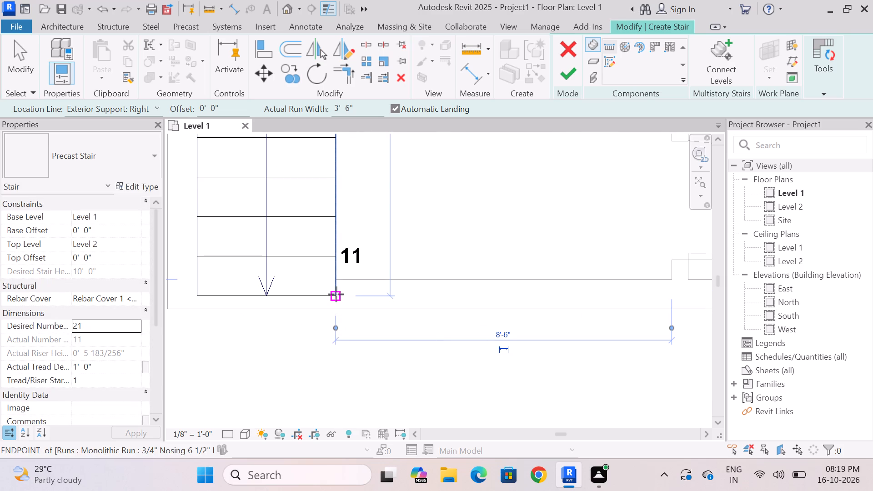
left_click(335, 295)
scroll(385, 252, "down", 8)
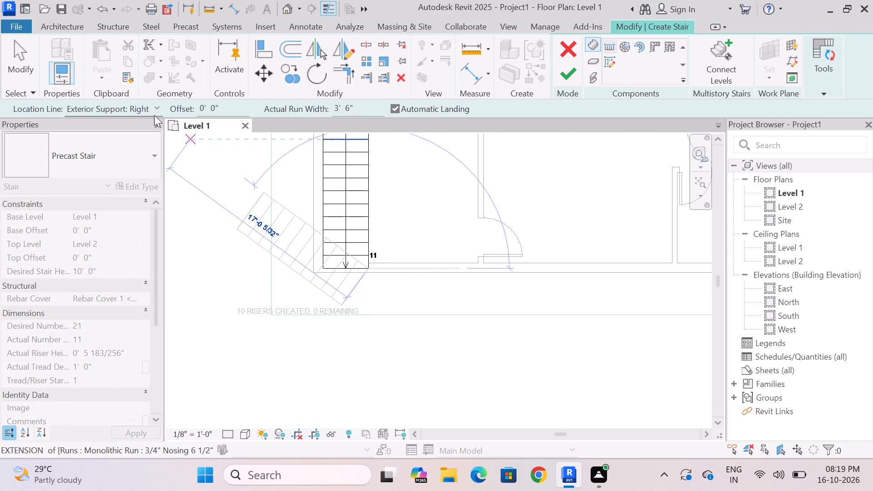
left_click(156, 105)
left_click(142, 122)
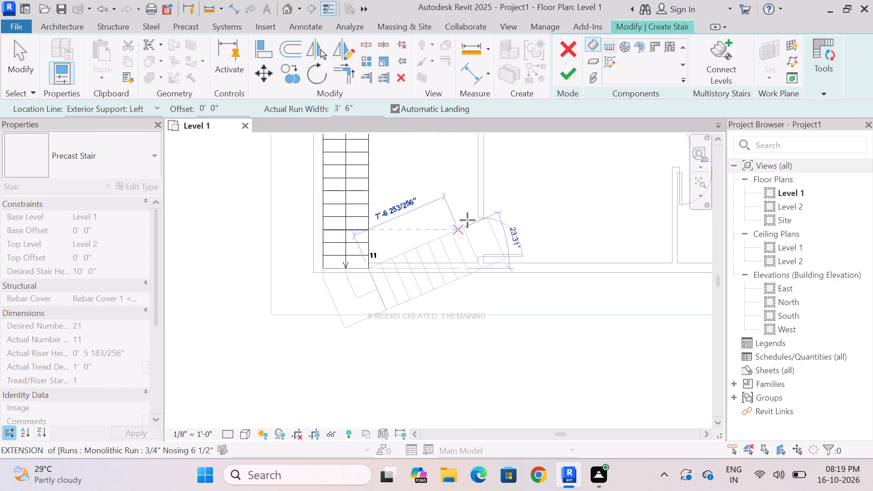
scroll(378, 189, "down", 8)
scroll(381, 182, "up", 11)
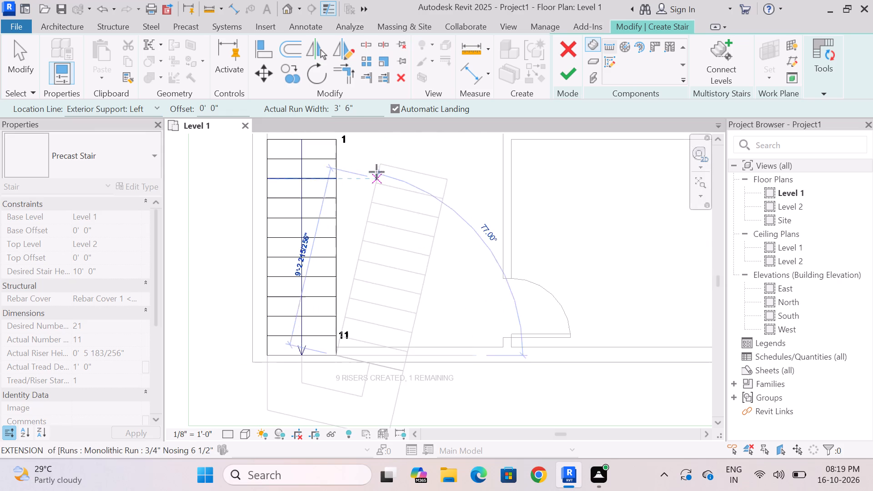
left_click(341, 157)
scroll(312, 190, "down", 7)
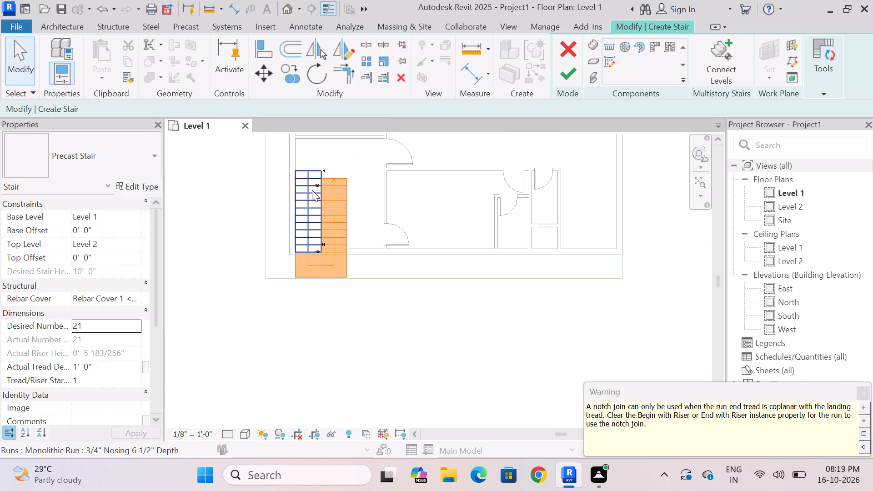
key("Escape")
scroll(331, 248, "up", 6)
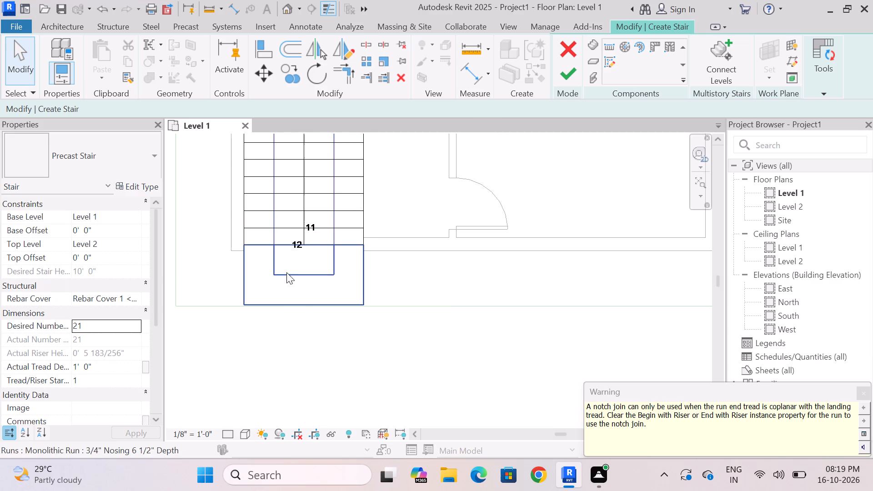
Set the depth of the stair's landing to 3' 3".
left_click(285, 278)
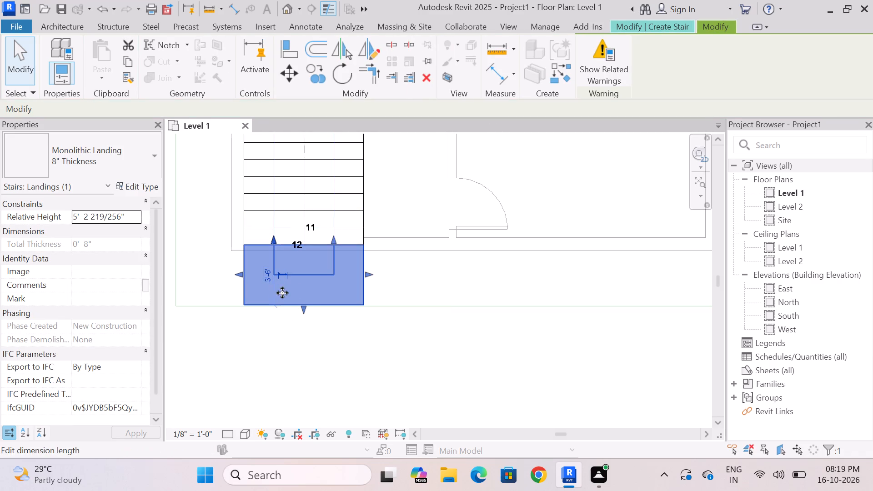
left_click(270, 273)
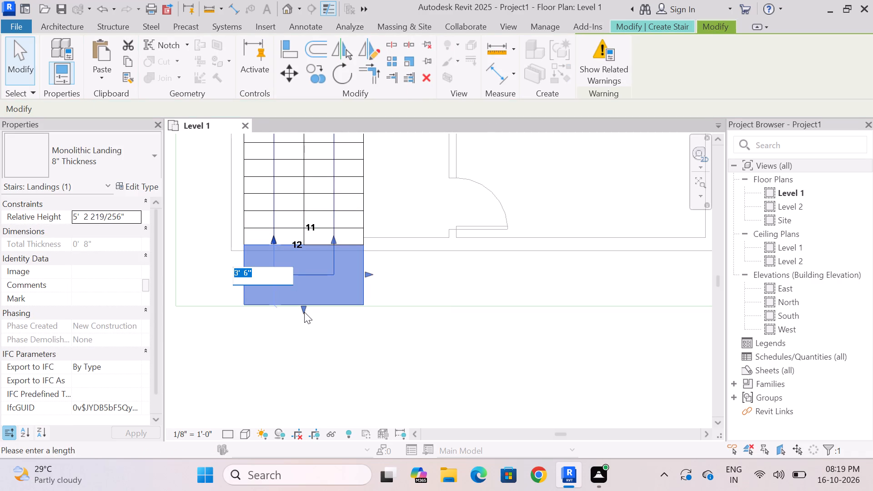
key("BackSpace")
type("3'")
key("3")
key("shift+quotedbl")
key("Return")
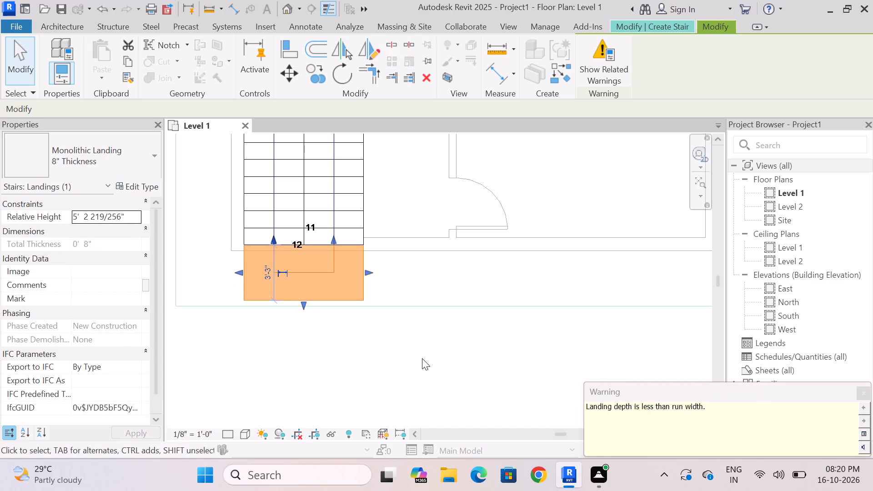
key("Escape")
Nudge the 10-riser return run away from the first run, so its near edge sits 3'-8" from the exterior wall's inner face.
scroll(341, 325, "down", 5)
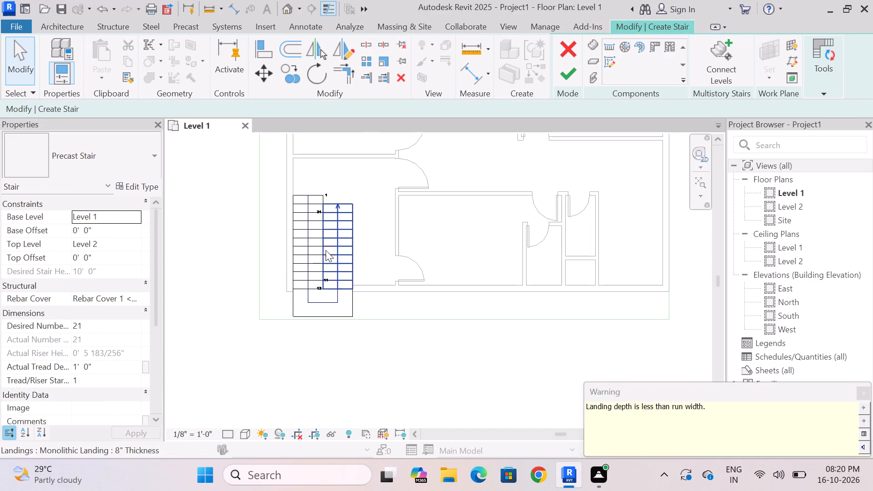
scroll(330, 228, "up", 4)
left_click(330, 228)
key("Right")
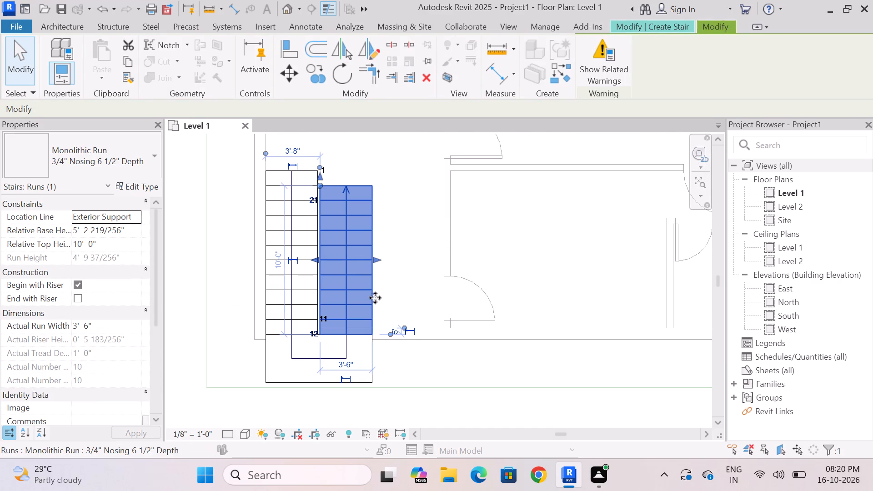
key("Escape")
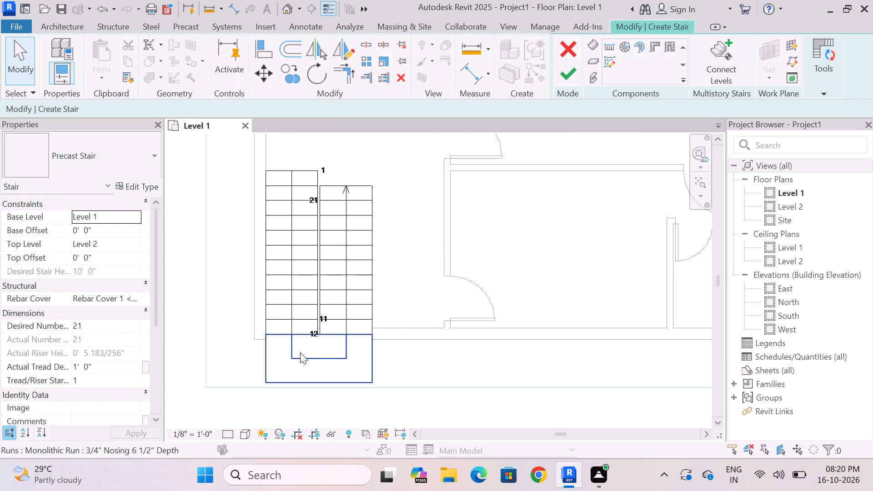
Examine how the landing and both runs sit against the exterior walls and the green boundary line.
scroll(293, 256, "down", 3)
scroll(287, 351, "up", 5)
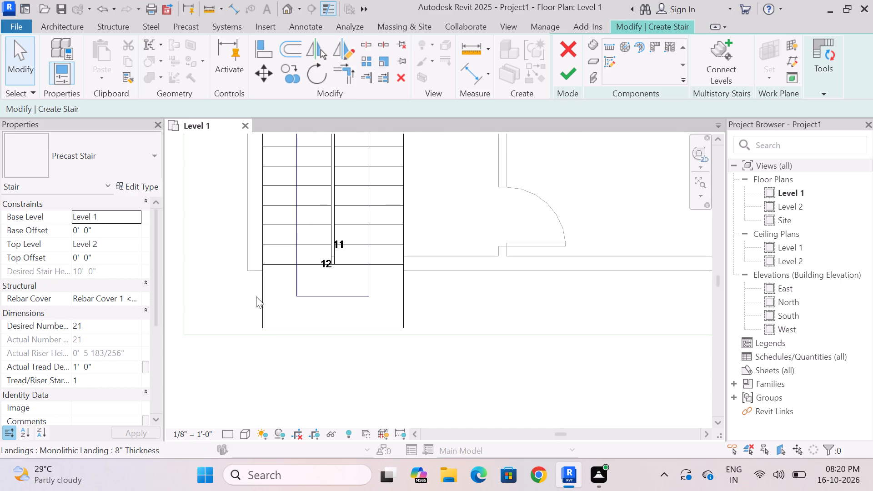
scroll(236, 287, "down", 6)
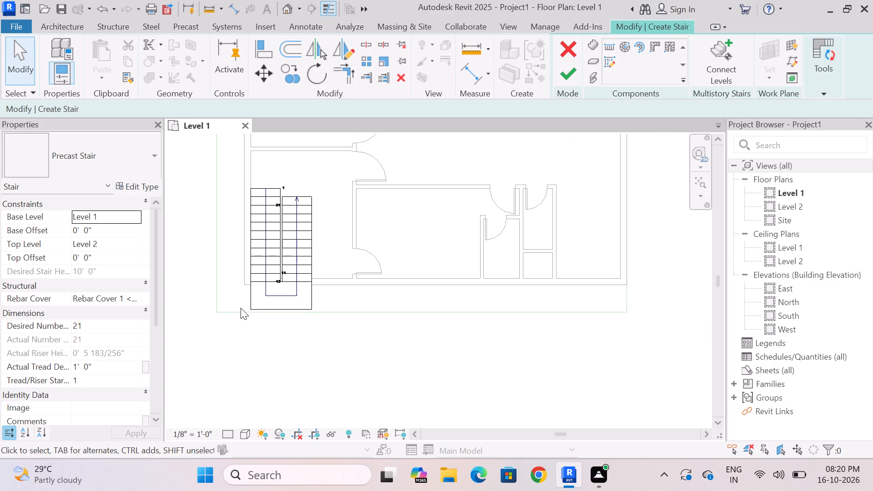
scroll(241, 308, "up", 2)
scroll(242, 309, "down", 4)
scroll(243, 313, "up", 2)
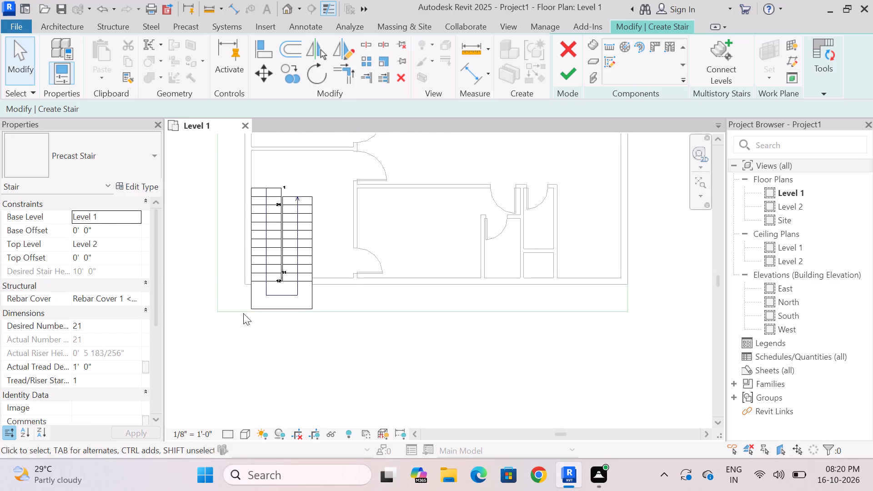
scroll(261, 271, "up", 8)
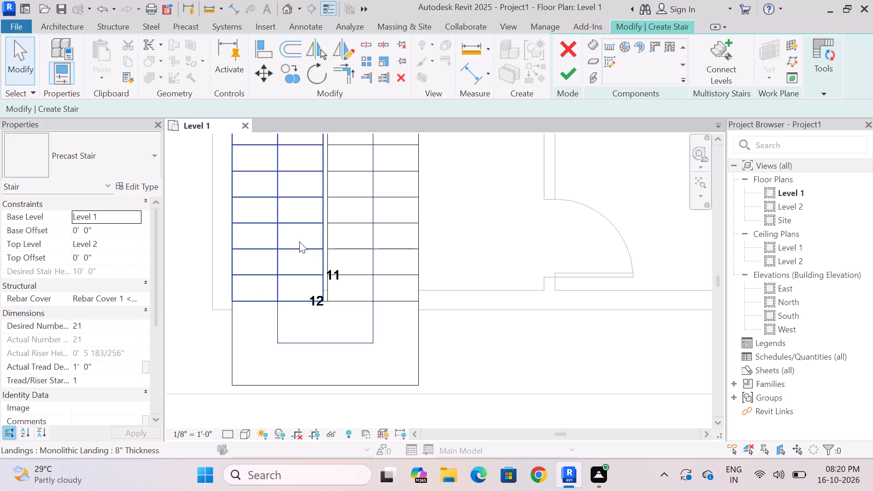
scroll(297, 240, "down", 3)
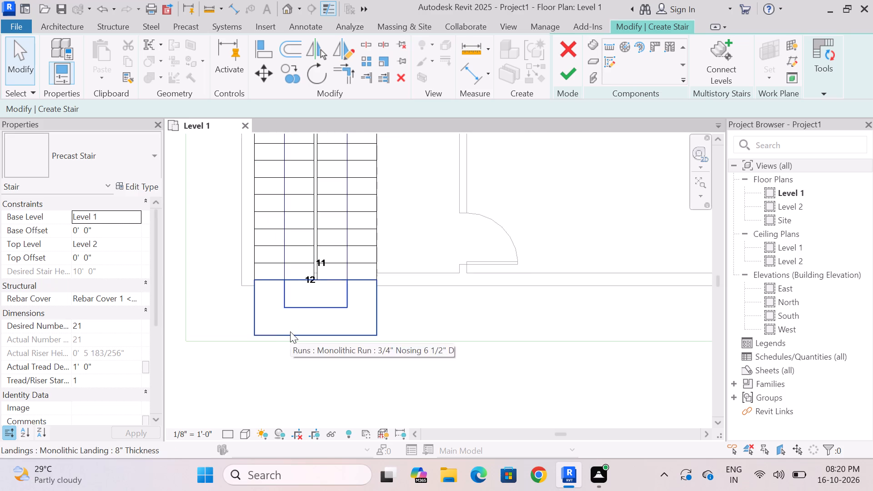
scroll(285, 326, "down", 6)
scroll(284, 328, "up", 2)
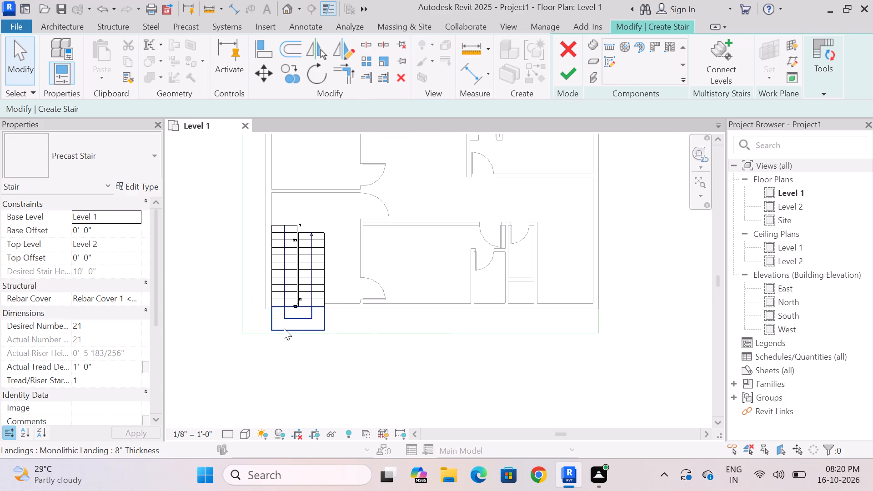
scroll(284, 328, "up", 1)
Finish the U-shaped precast stair and leave stair editing.
left_click(561, 81)
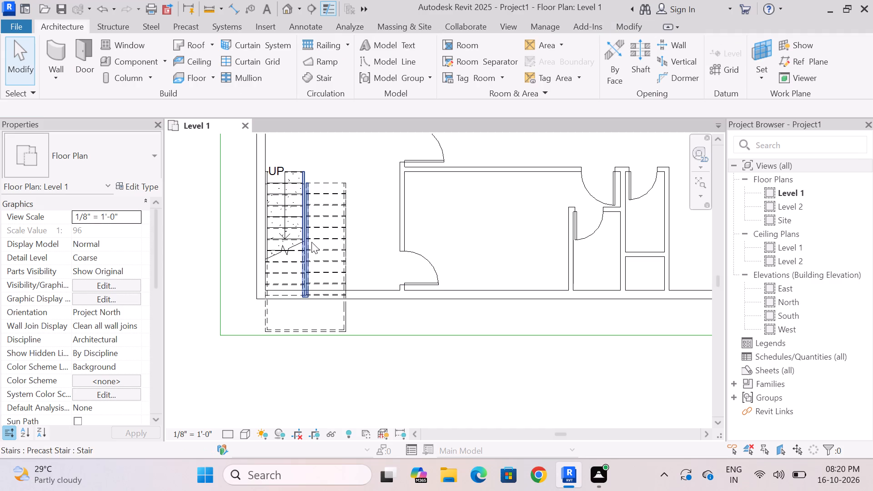
Delete the stair's two Handrail - Rectangular railings, the outer one around the landing and the inner one between the runs.
scroll(312, 315, "up", 4)
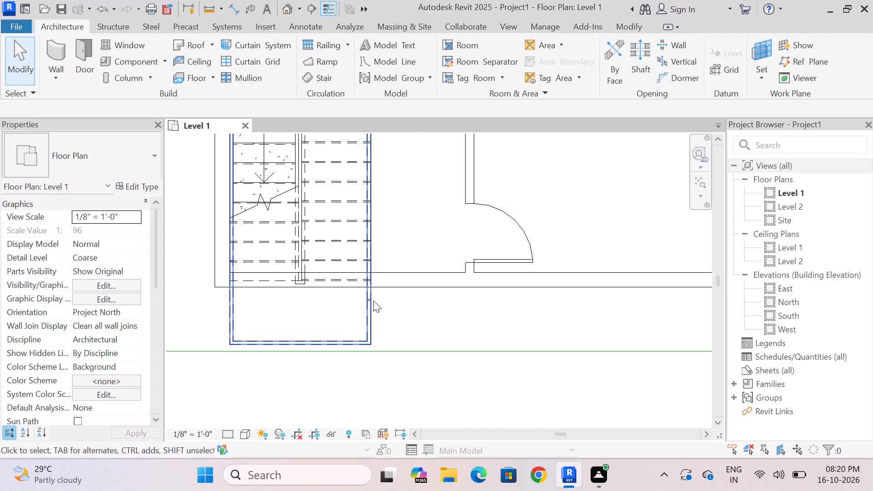
left_click(373, 301)
key("Delete")
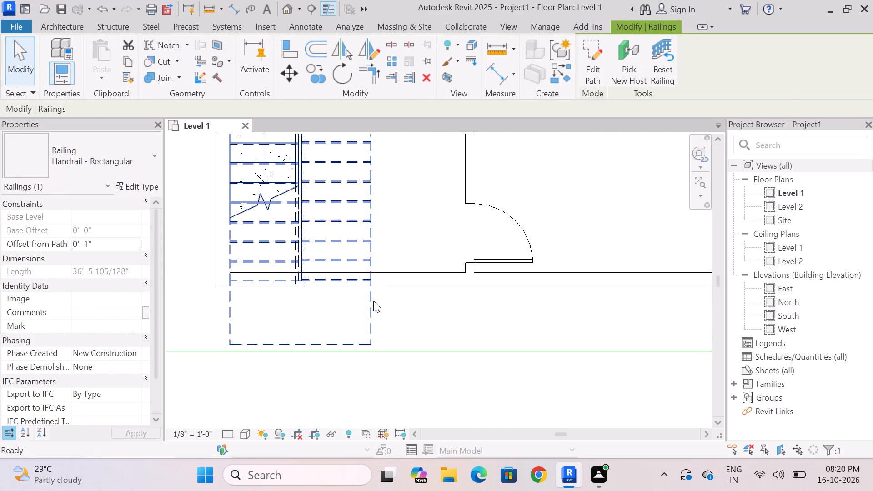
scroll(402, 339, "down", 3)
scroll(344, 205, "up", 7)
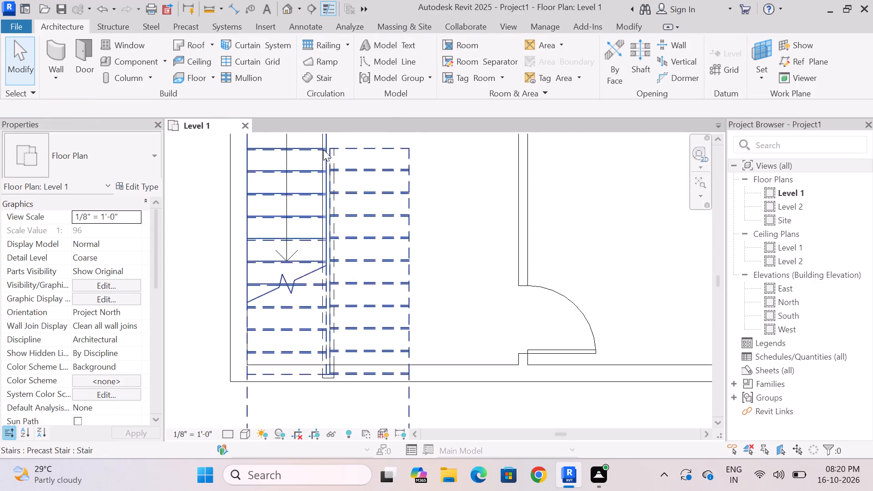
scroll(323, 150, "up", 6)
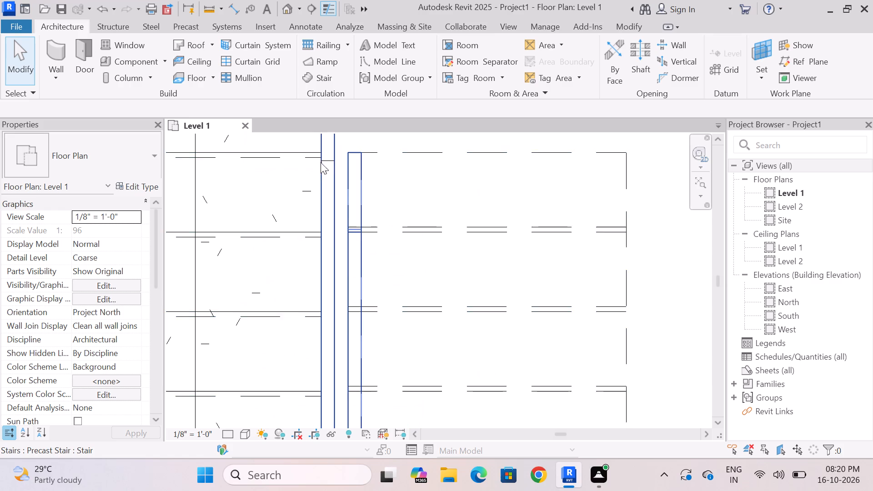
scroll(326, 227, "down", 3)
left_click(325, 151)
key("Delete")
scroll(327, 163, "down", 4)
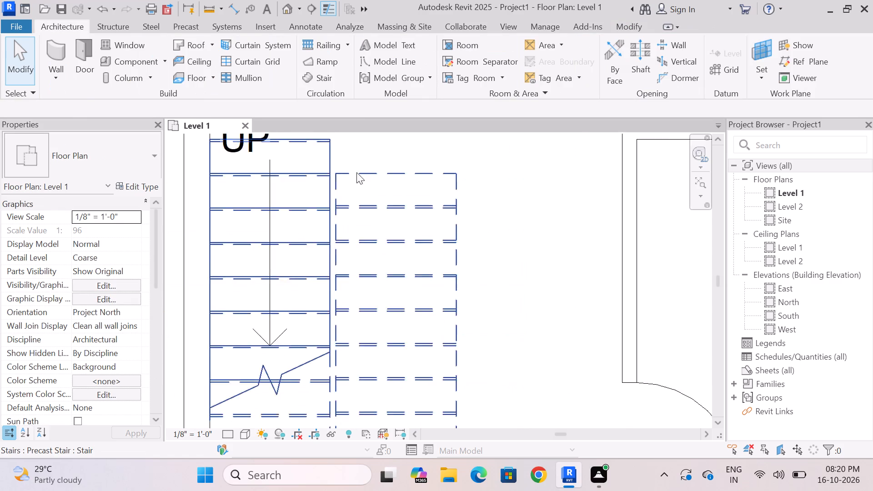
Open the default 3D view and examine the stair runs and the landing projecting beyond the exterior wall.
scroll(356, 172, "down", 4)
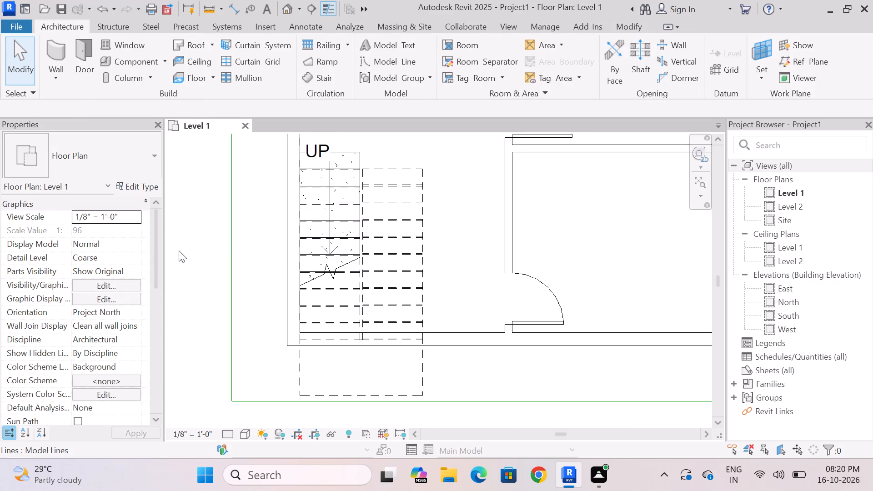
scroll(179, 251, "down", 2)
left_click(286, 8)
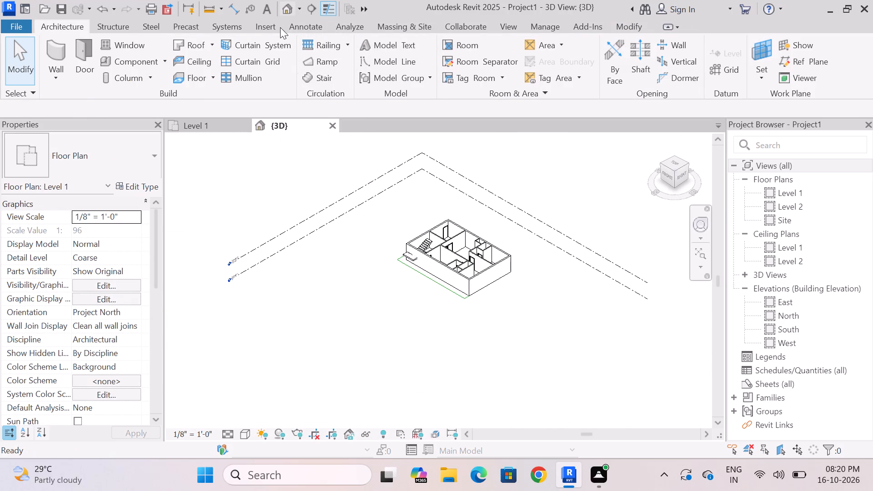
scroll(405, 246, "up", 8)
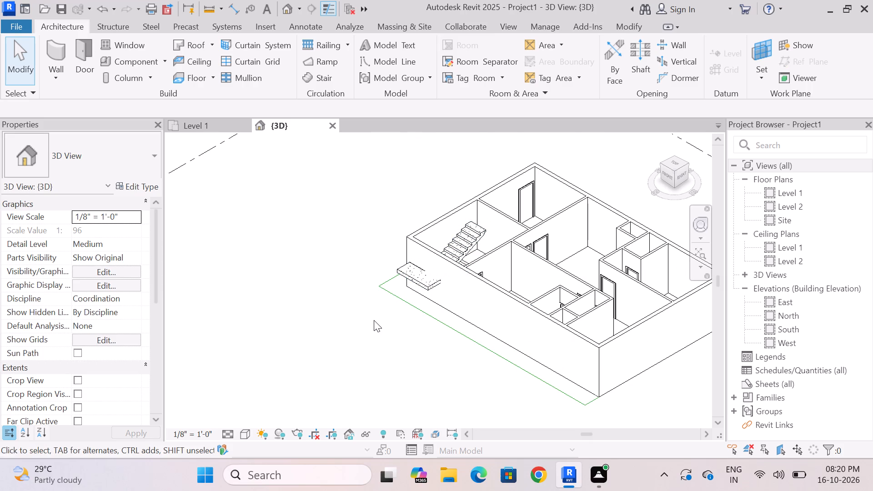
middle_click_drag(370, 320, 381, 305, "shift")
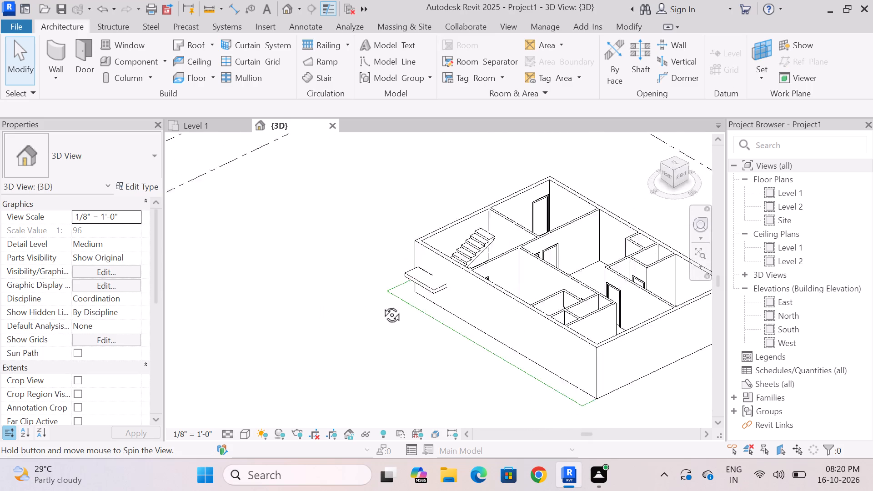
middle_click_drag(381, 305, 483, 247, "shift")
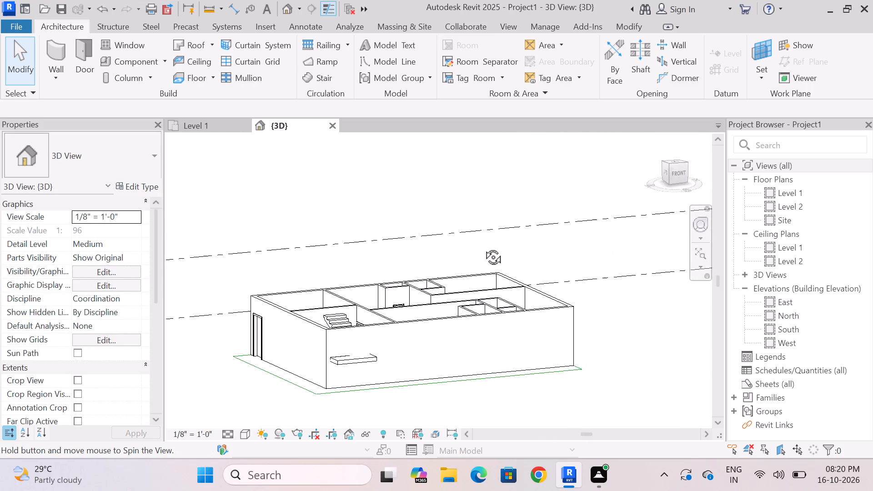
middle_click_drag(483, 247, 443, 252, "shift")
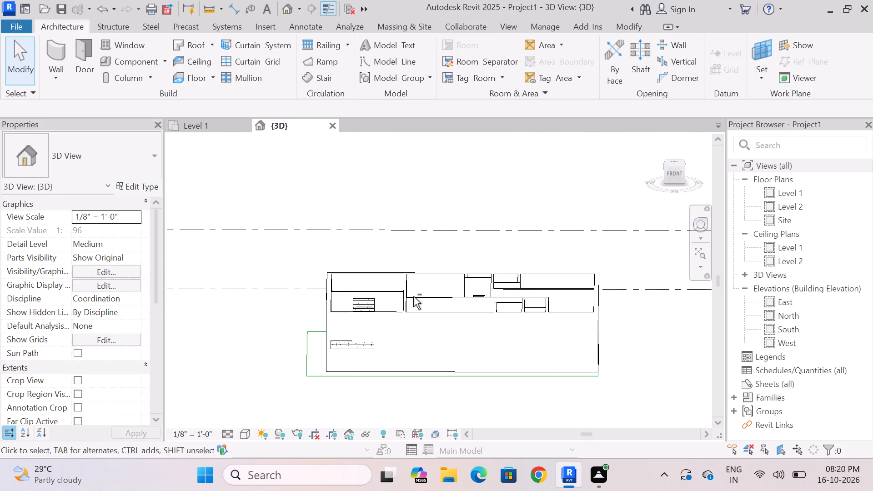
scroll(343, 354, "up", 7)
middle_click_drag(256, 291, 244, 380, "shift")
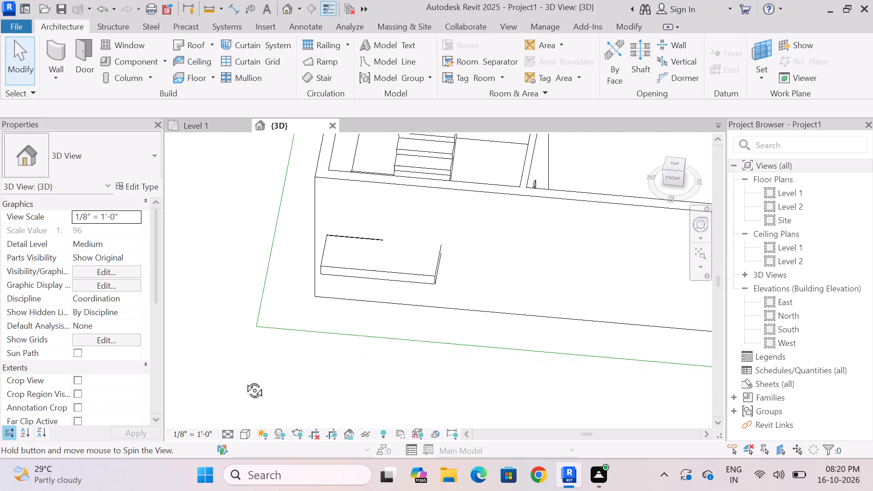
middle_click_drag(244, 380, 262, 298, "shift")
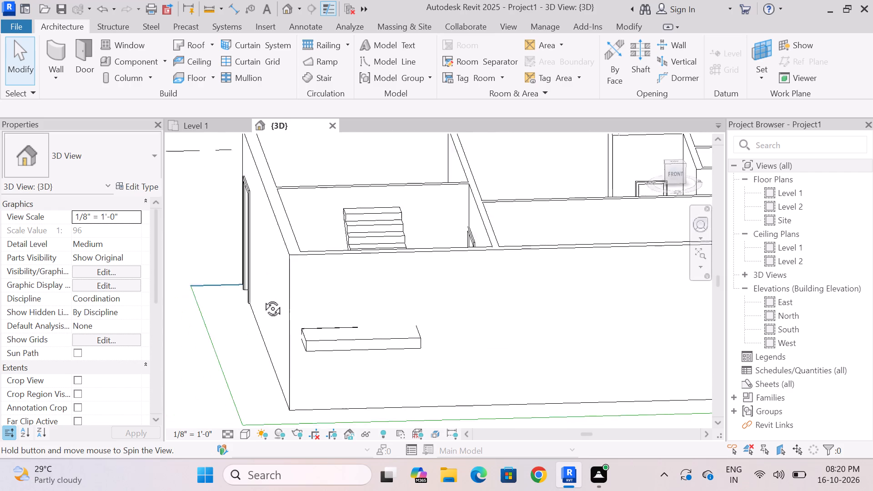
middle_click_drag(262, 298, 284, 354, "shift")
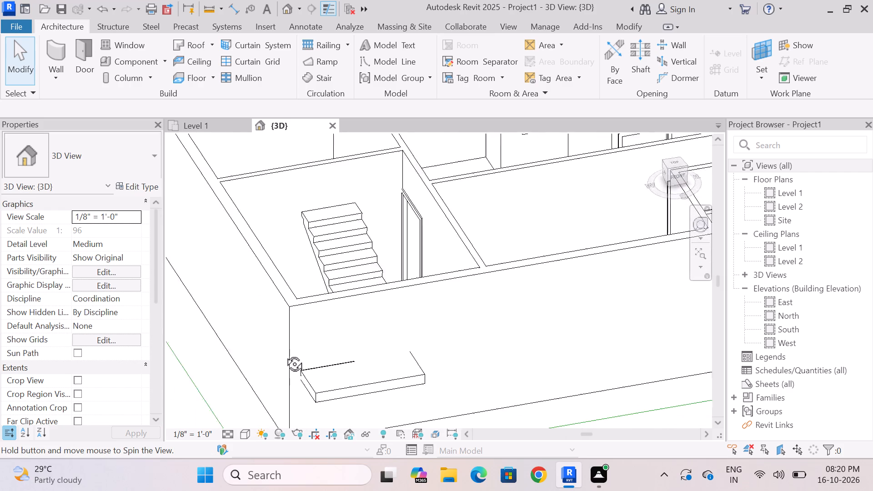
middle_click_drag(284, 354, 247, 372, "shift")
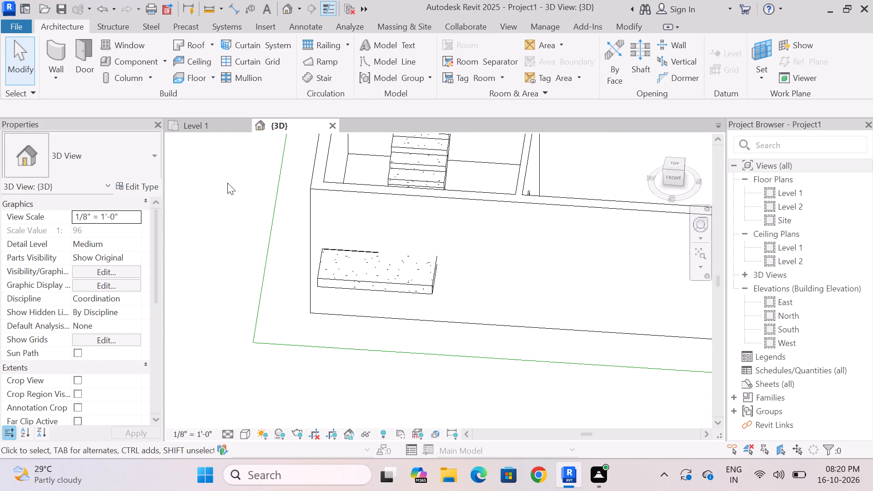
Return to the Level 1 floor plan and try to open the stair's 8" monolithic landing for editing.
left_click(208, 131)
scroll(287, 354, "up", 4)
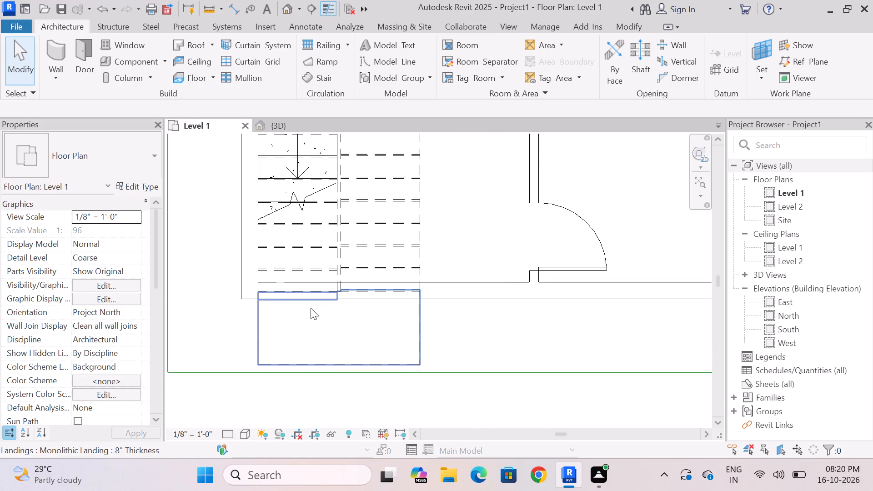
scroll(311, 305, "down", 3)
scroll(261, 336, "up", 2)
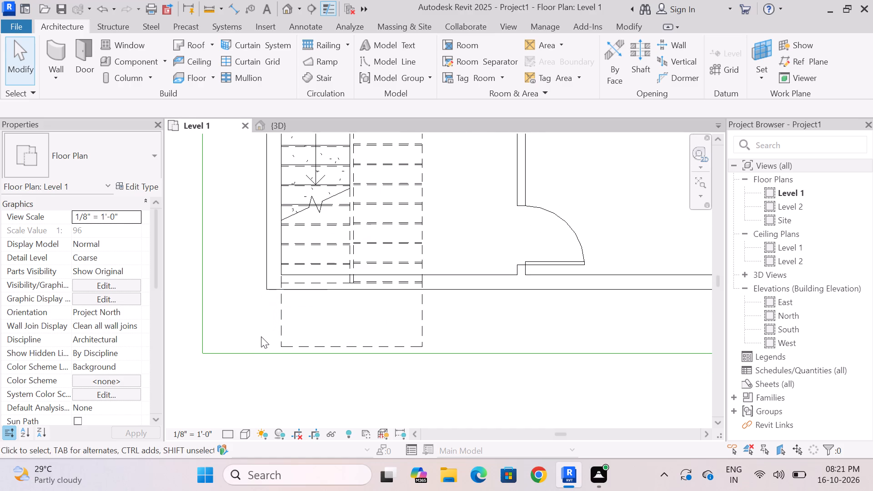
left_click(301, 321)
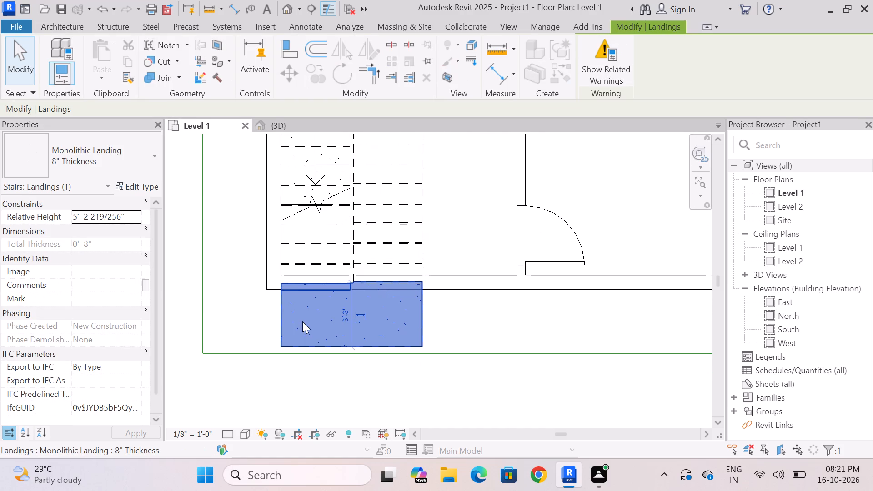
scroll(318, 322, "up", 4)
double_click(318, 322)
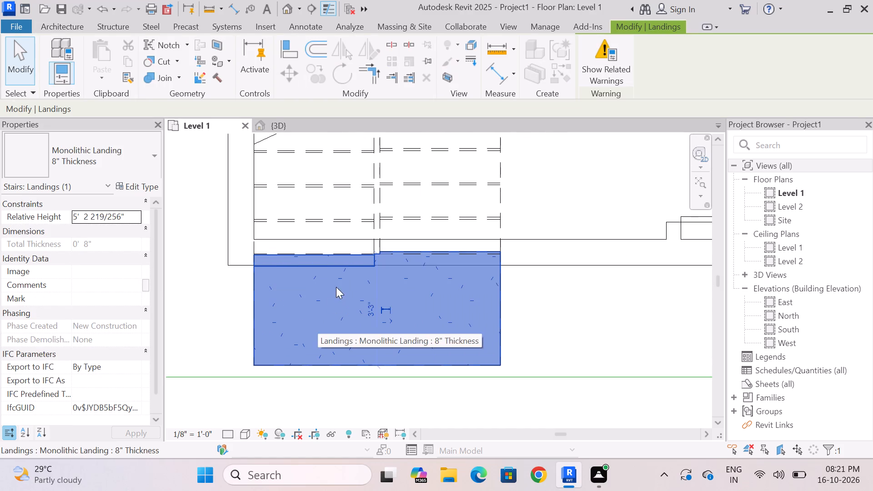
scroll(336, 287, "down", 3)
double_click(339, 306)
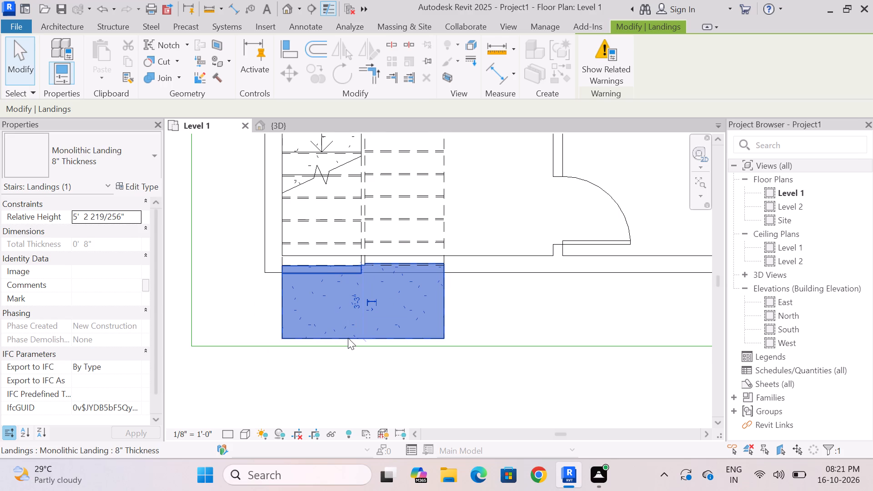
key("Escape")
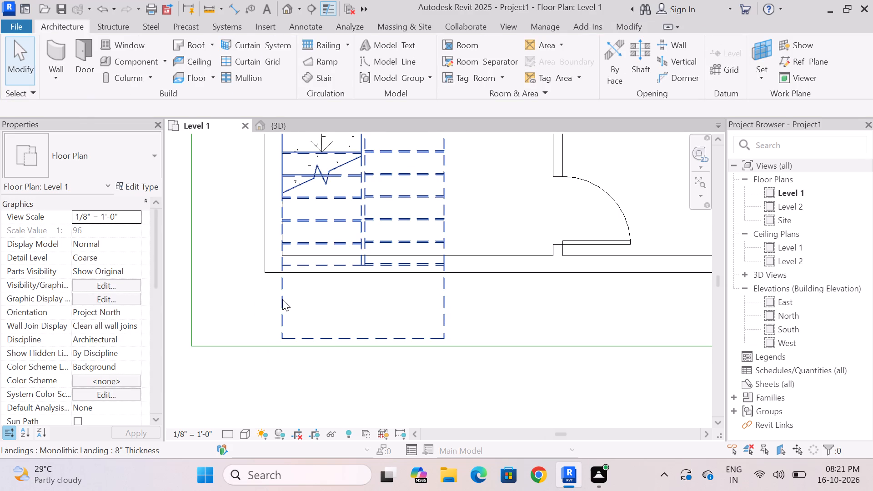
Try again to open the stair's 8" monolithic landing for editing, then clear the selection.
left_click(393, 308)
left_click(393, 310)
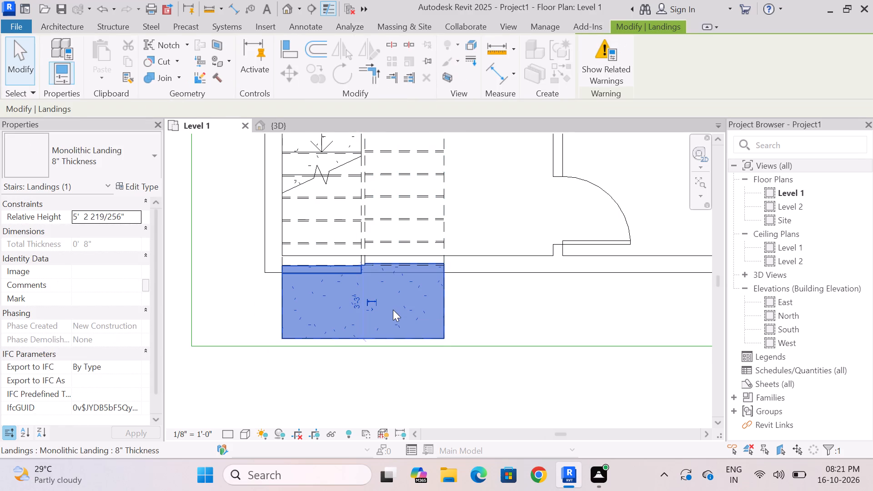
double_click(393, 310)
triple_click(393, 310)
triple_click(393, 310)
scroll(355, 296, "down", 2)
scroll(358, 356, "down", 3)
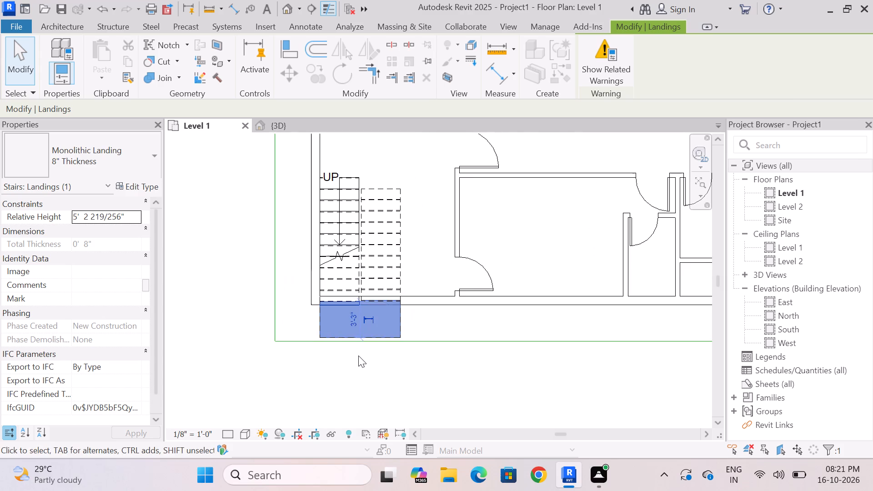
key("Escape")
Examine the U-shaped stair and the area where its landing crosses the south exterior wall.
scroll(358, 356, "up", 5)
scroll(348, 348, "down", 5)
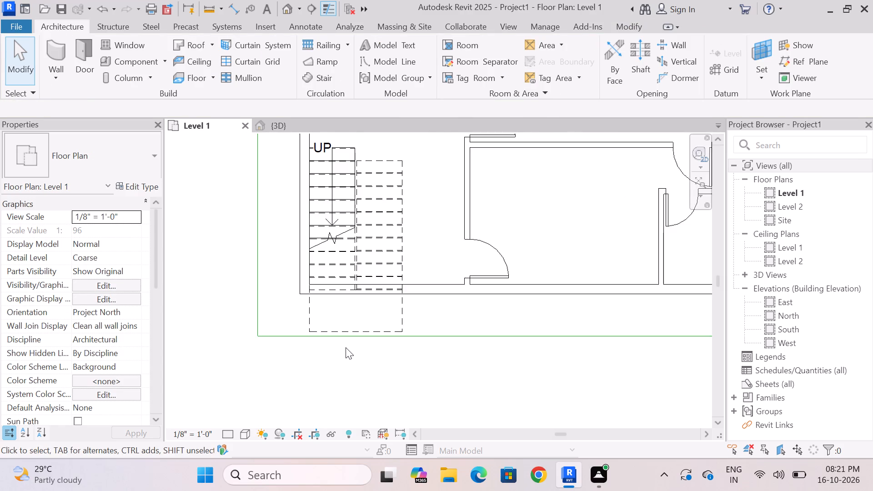
scroll(346, 347, "down", 5)
scroll(369, 199, "down", 4)
scroll(363, 270, "up", 8)
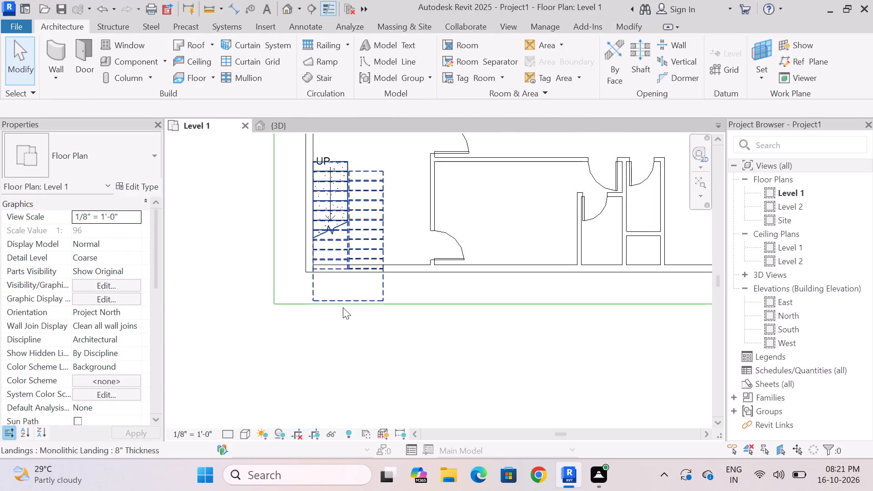
scroll(342, 308, "down", 2)
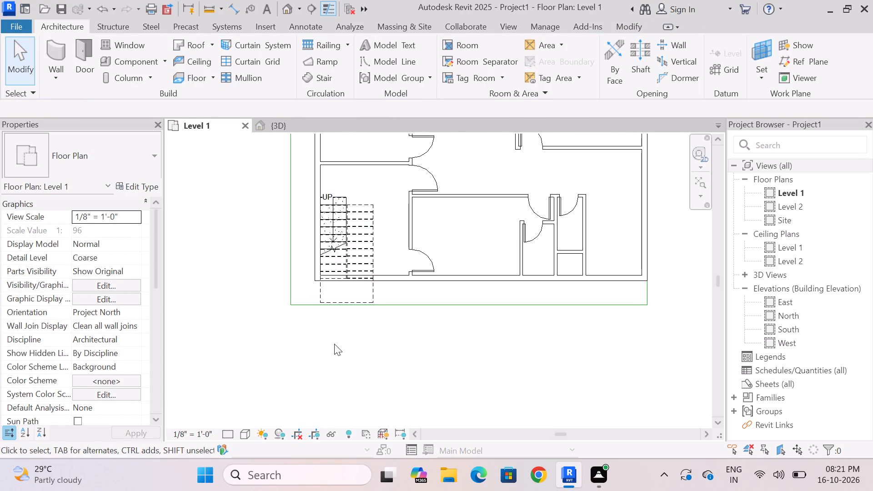
scroll(334, 344, "down", 3)
scroll(357, 266, "up", 8)
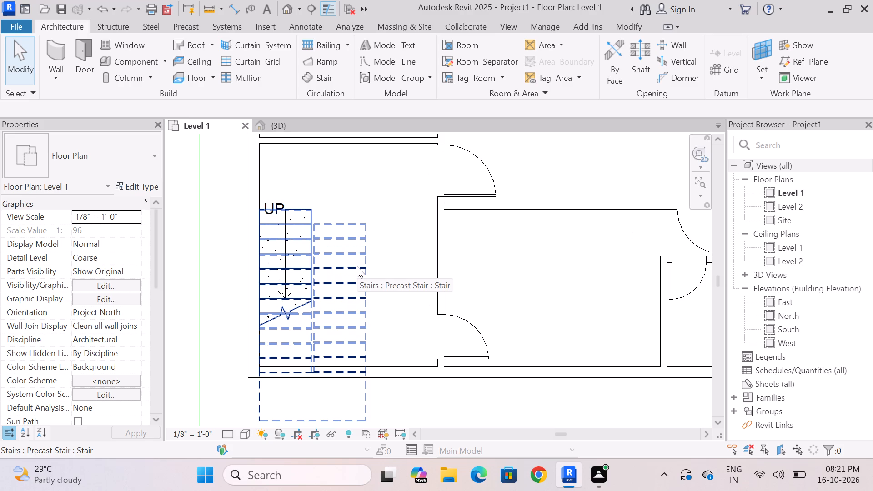
scroll(357, 266, "down", 3)
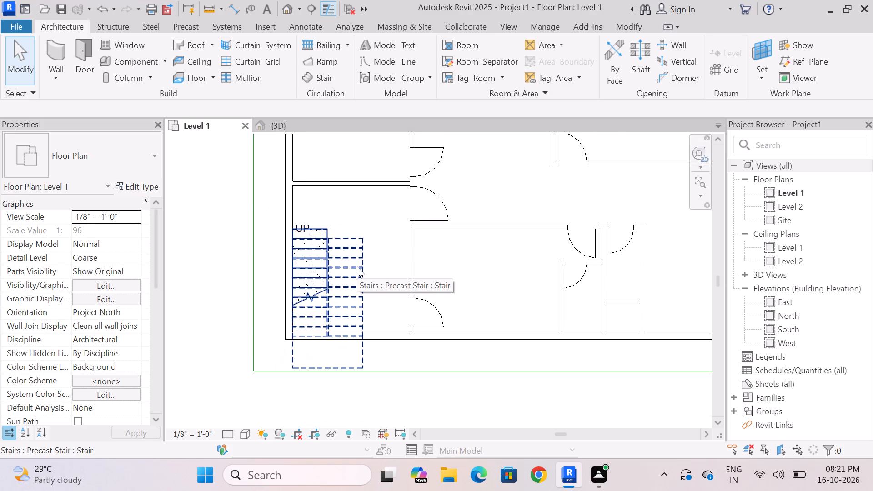
scroll(353, 211, "down", 1)
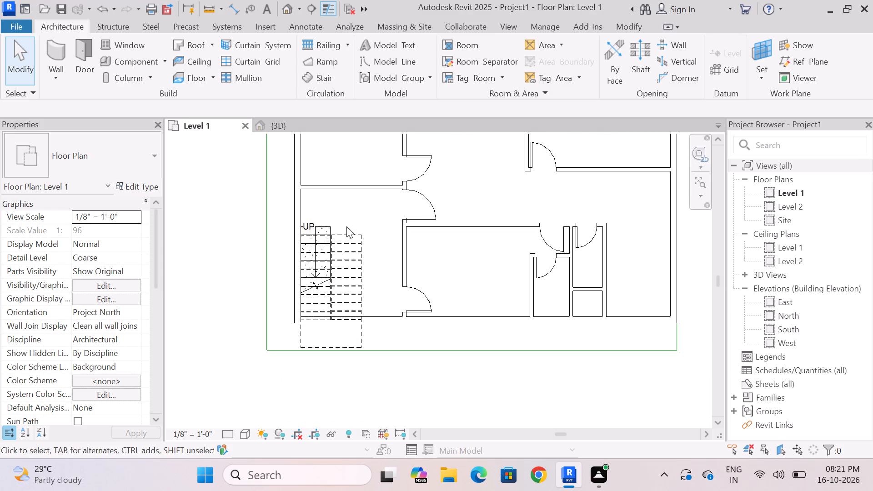
scroll(329, 306, "up", 3)
scroll(357, 346, "up", 8)
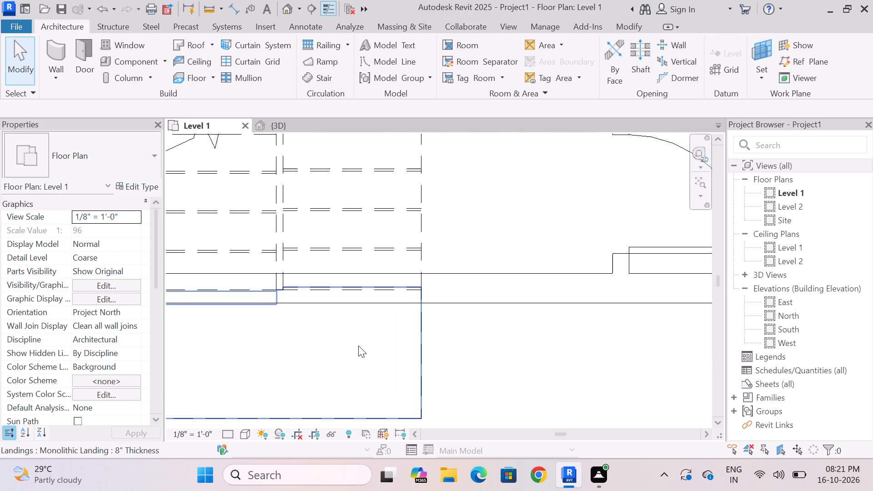
scroll(310, 180, "down", 5)
scroll(405, 290, "down", 2)
scroll(339, 208, "up", 3)
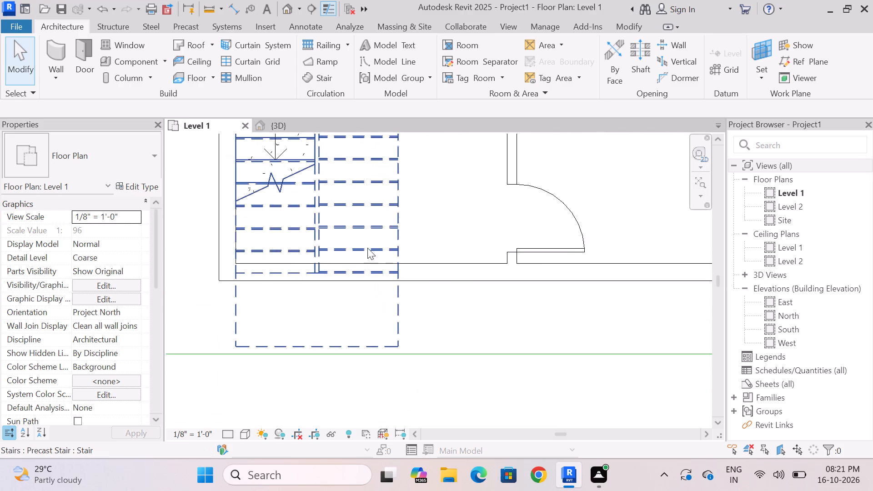
scroll(499, 294, "down", 2)
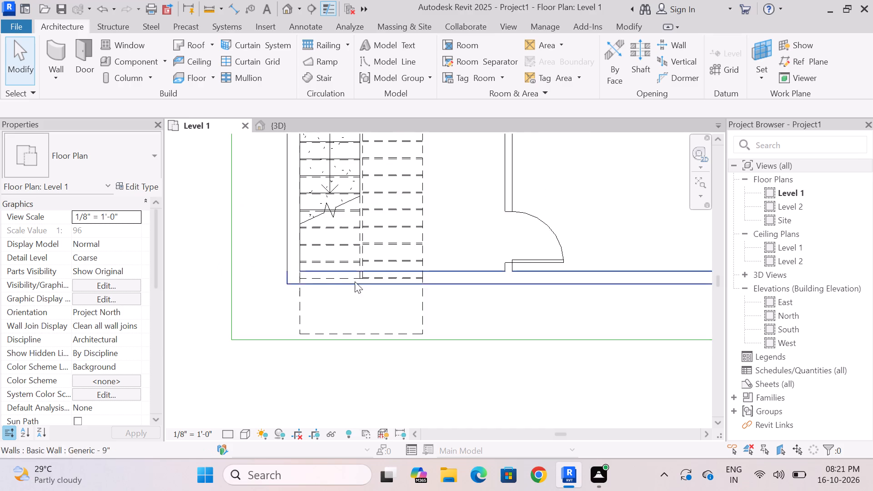
scroll(335, 274, "up", 5)
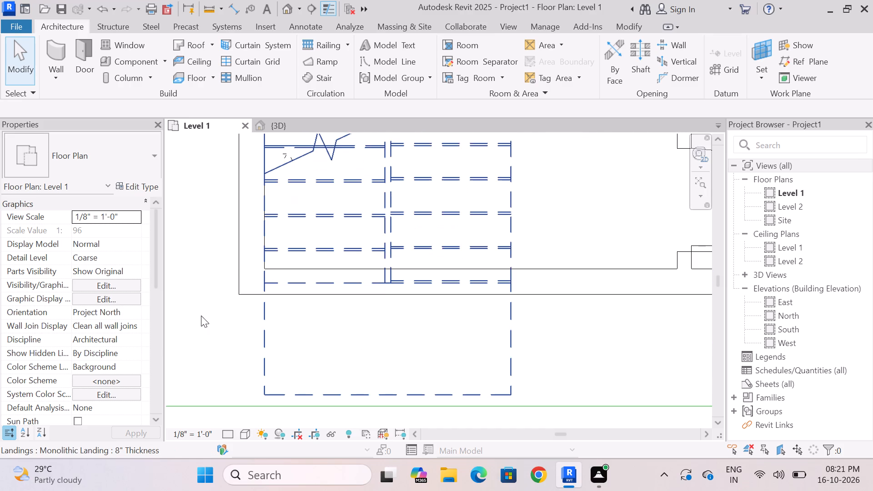
Split the south Generic - 9" exterior wall at both side edges of the stair, at the corner and beside the second run.
left_click(627, 28)
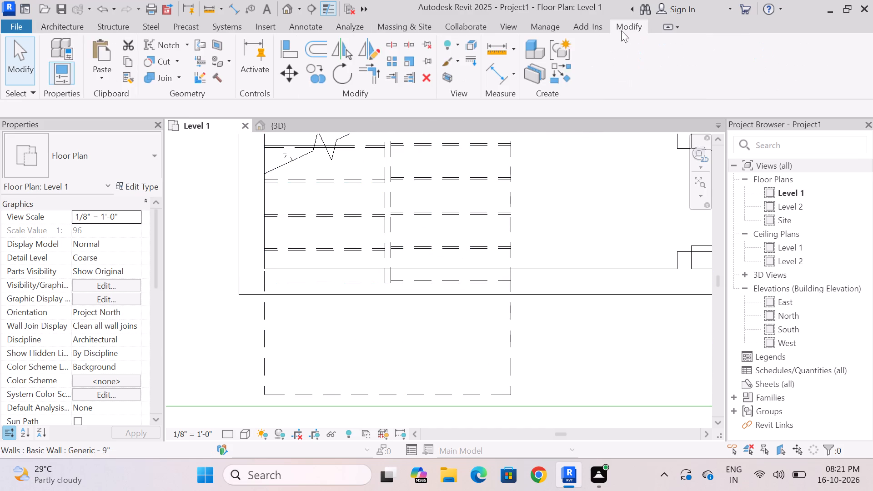
left_click(390, 47)
scroll(525, 290, "up", 8)
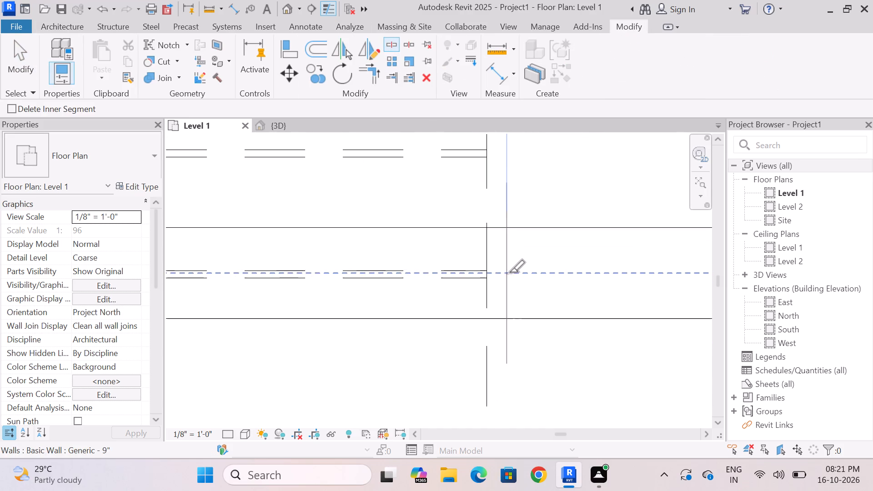
scroll(509, 272, "up", 4)
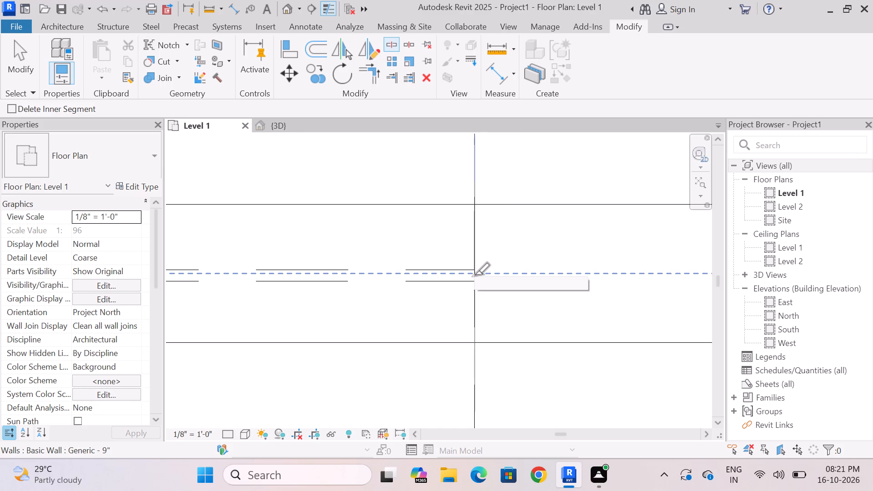
left_click(474, 275)
scroll(486, 340, "down", 14)
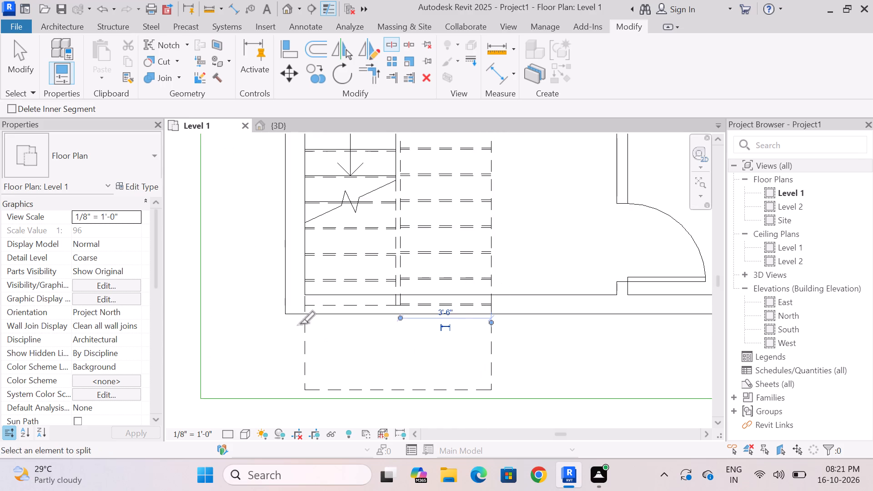
scroll(281, 305, "up", 17)
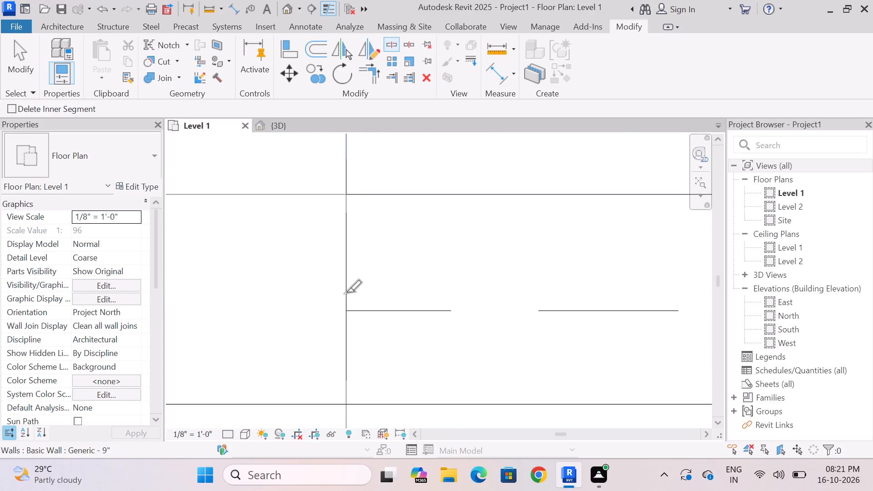
left_click(346, 297)
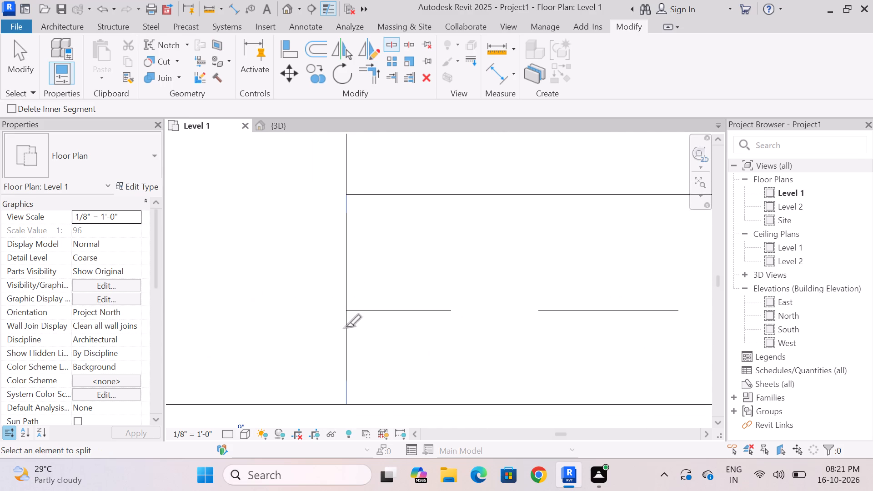
scroll(346, 328, "down", 17)
key("Escape")
key("Escape")
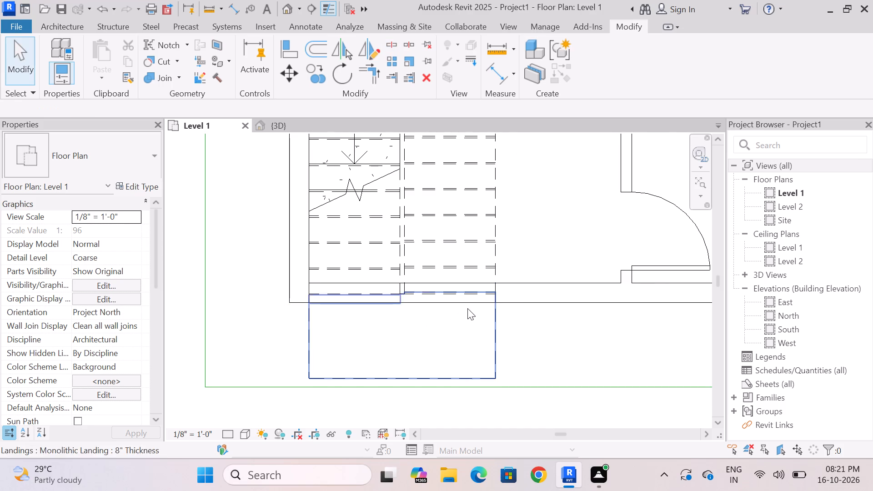
Delete the split-off exterior wall segment that crosses the stair.
scroll(479, 296, "up", 5)
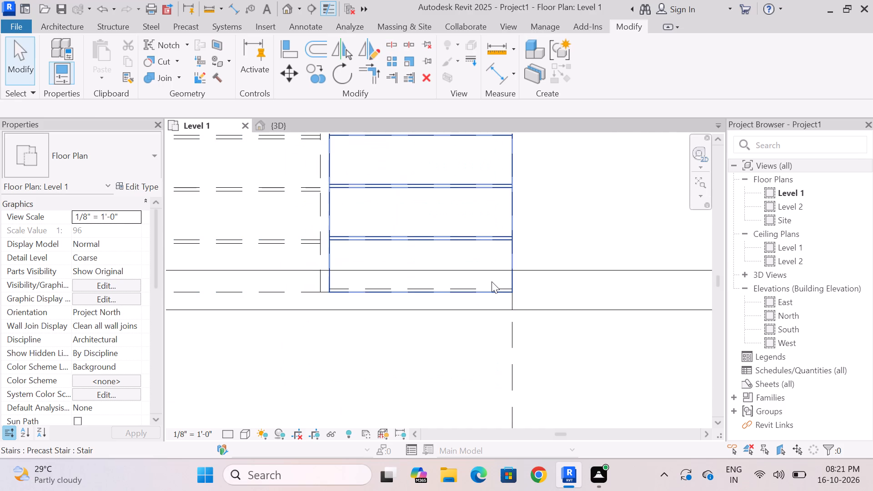
key("Tab")
left_click(491, 282)
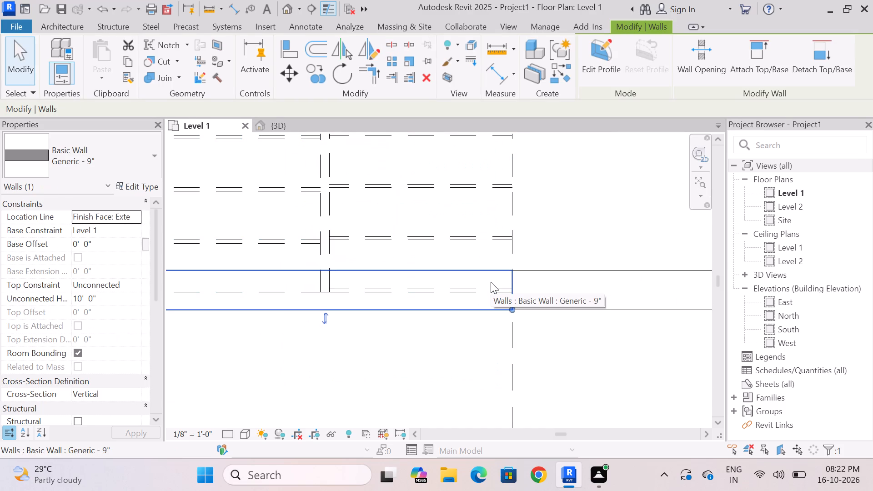
key("Delete")
scroll(388, 246, "down", 8)
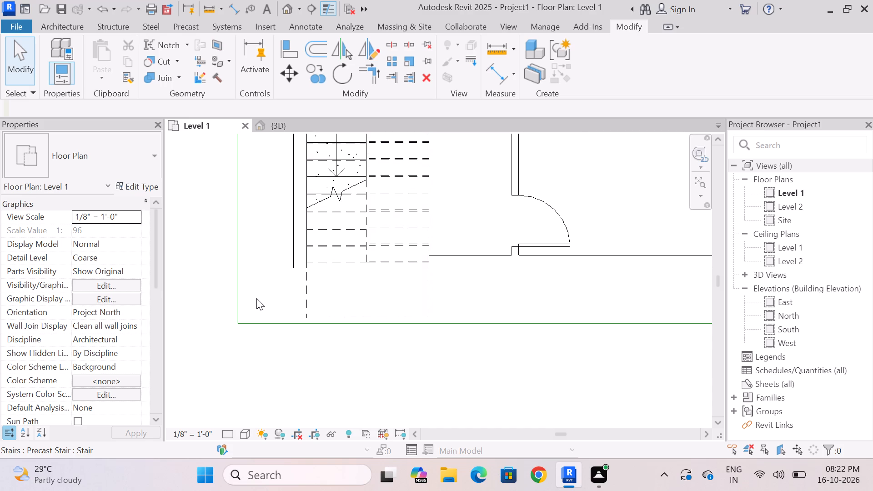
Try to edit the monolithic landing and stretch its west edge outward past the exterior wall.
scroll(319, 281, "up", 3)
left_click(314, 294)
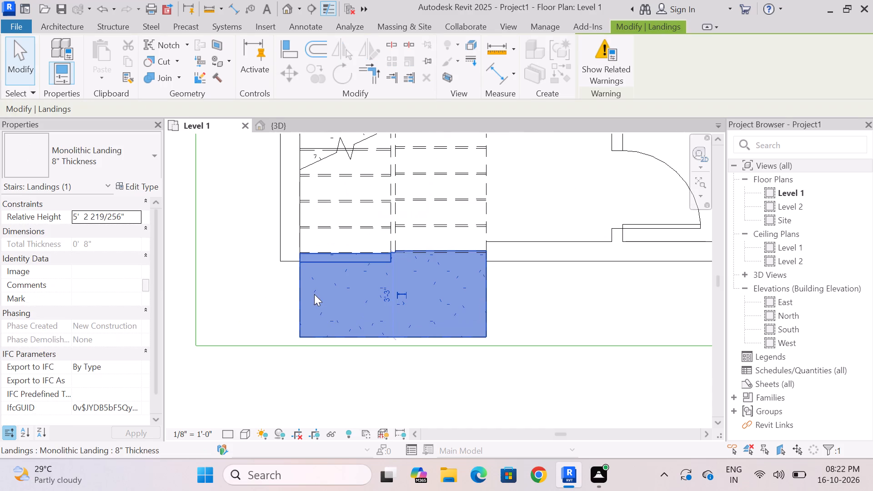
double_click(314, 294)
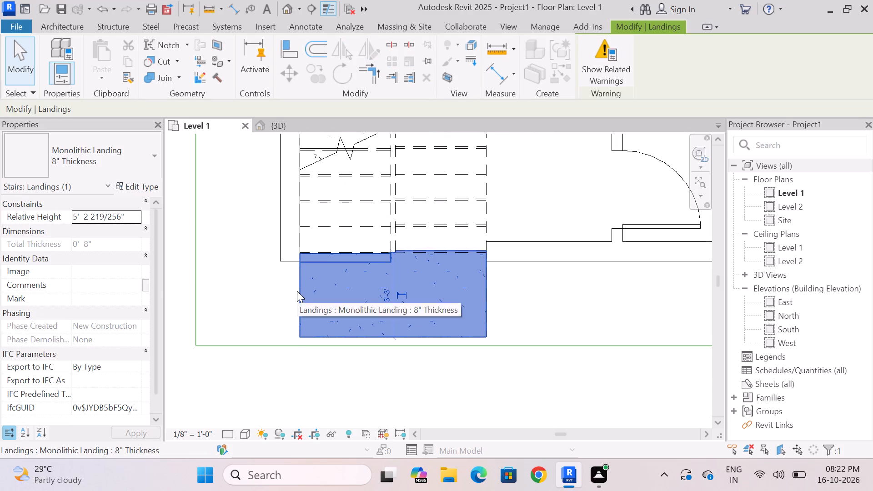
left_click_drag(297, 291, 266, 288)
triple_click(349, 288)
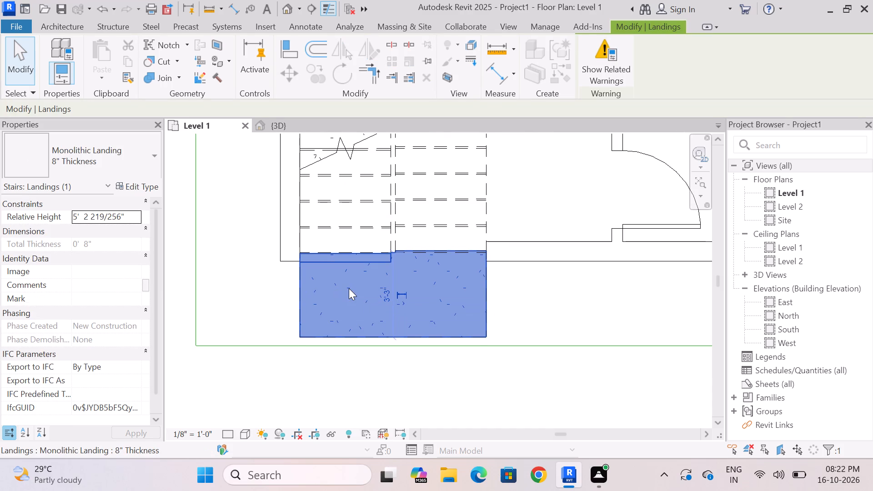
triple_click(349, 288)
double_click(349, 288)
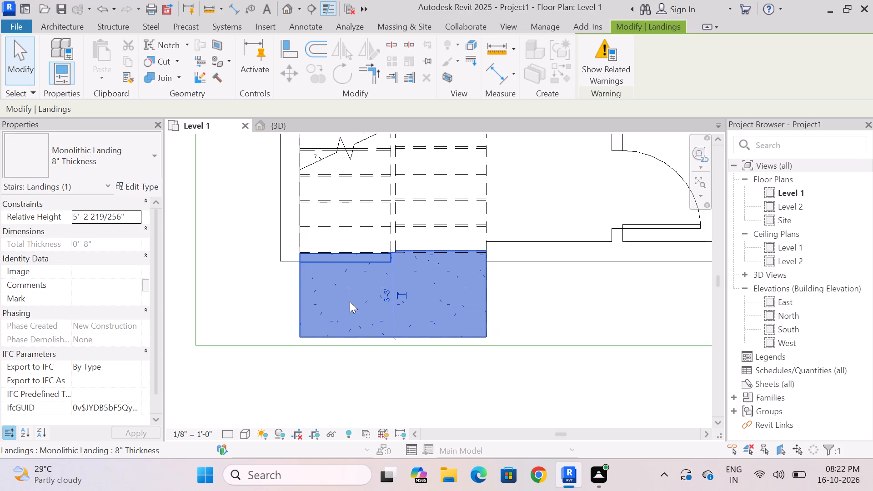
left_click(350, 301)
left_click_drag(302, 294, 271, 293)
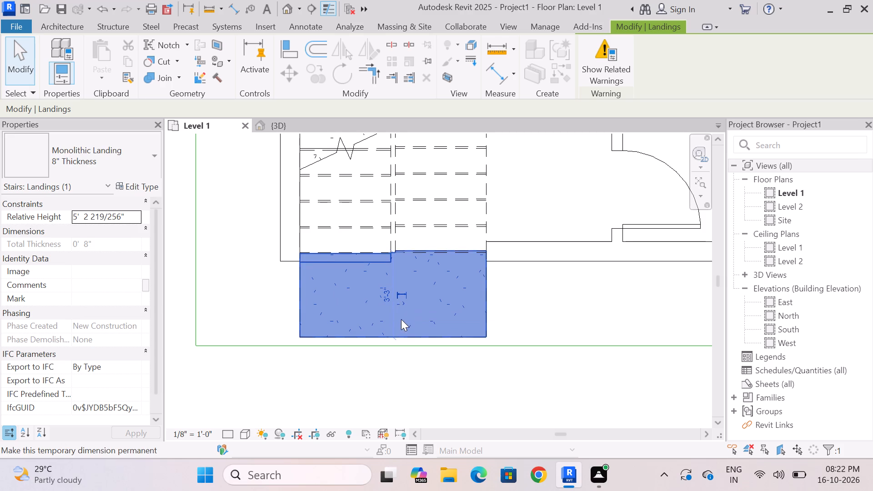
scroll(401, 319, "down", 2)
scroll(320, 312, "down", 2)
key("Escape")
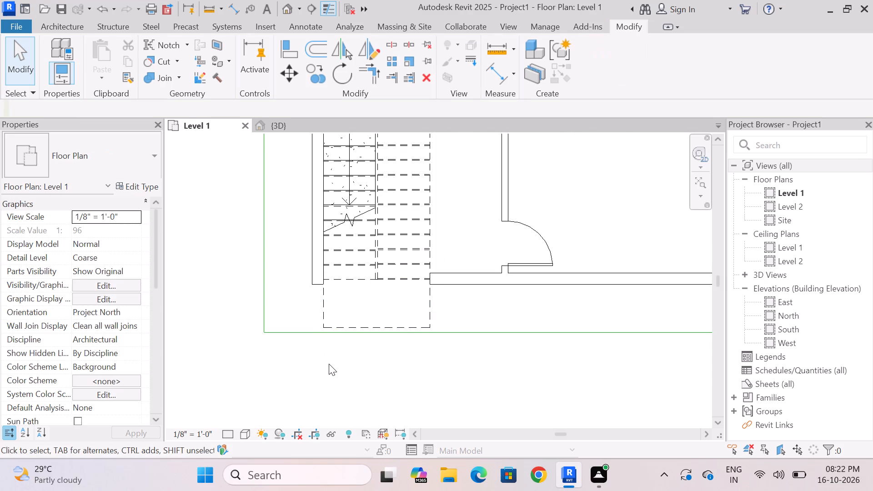
Delete the entire U-shaped precast stair from the Level 1 plan.
scroll(338, 303, "up", 2)
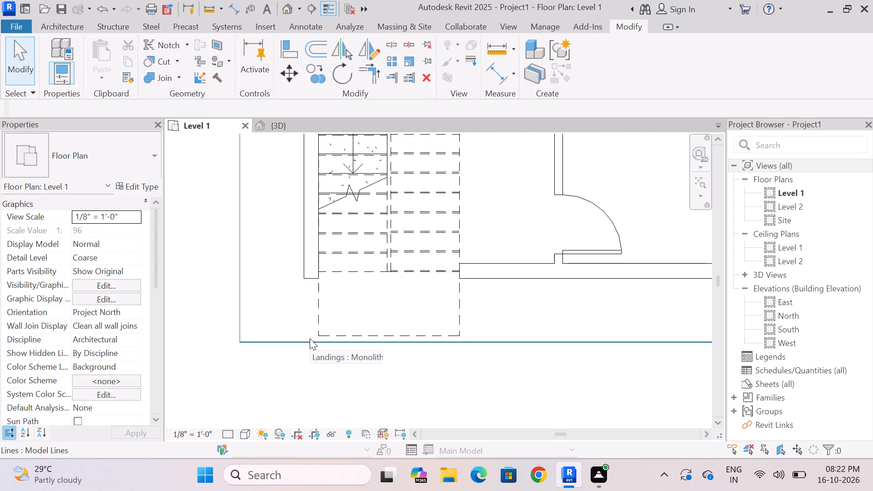
scroll(310, 338, "down", 3)
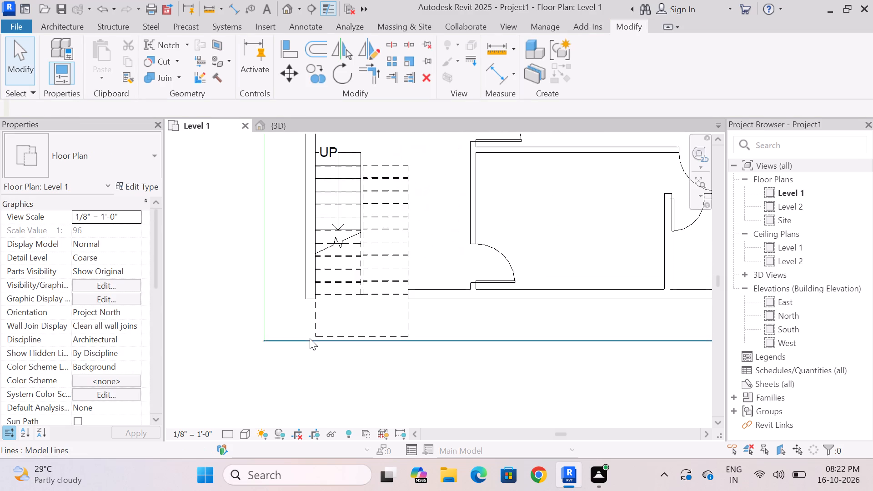
left_click(348, 267)
key("Delete")
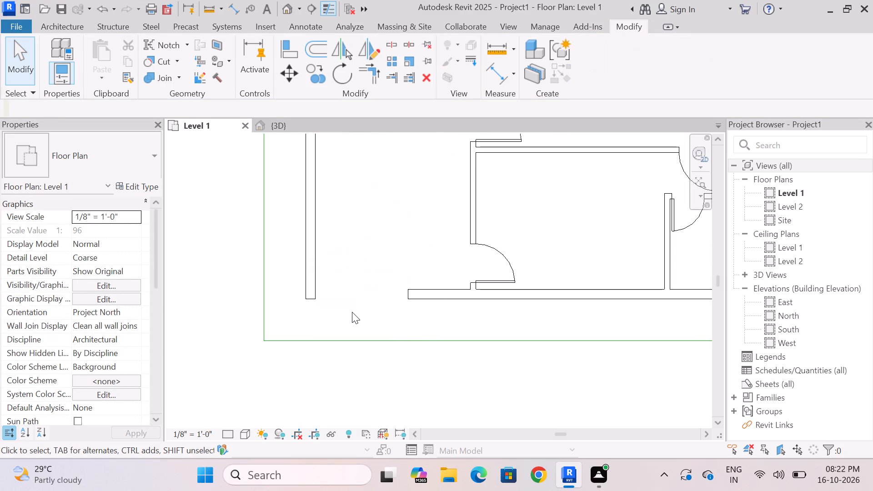
Start a new precast stair from Level 1 to Level 2 and set its desired number of risers to 21.
left_click(75, 26)
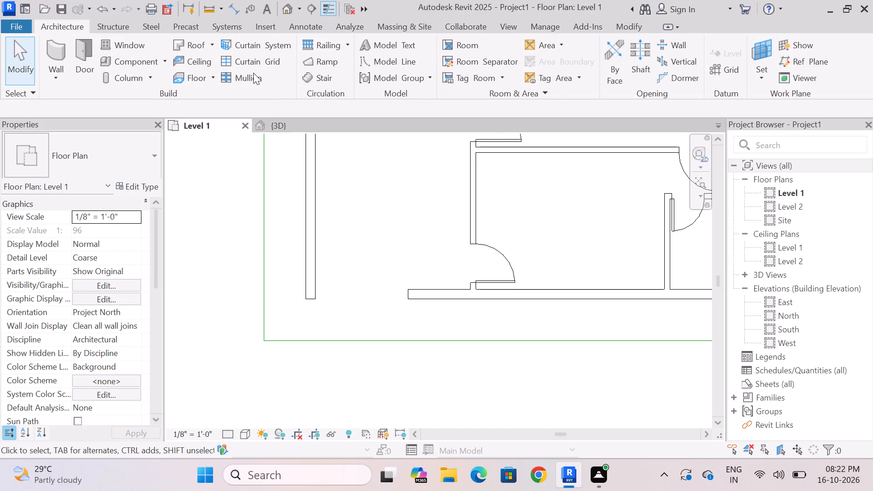
left_click(324, 75)
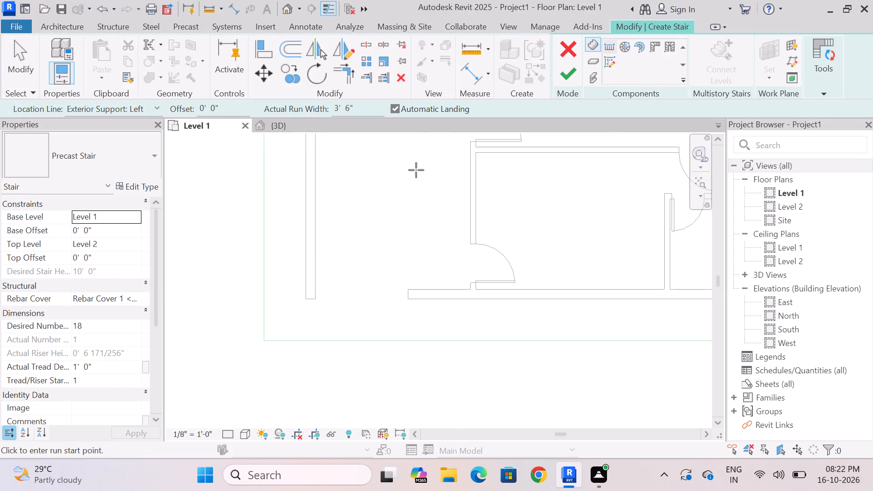
left_click(610, 44)
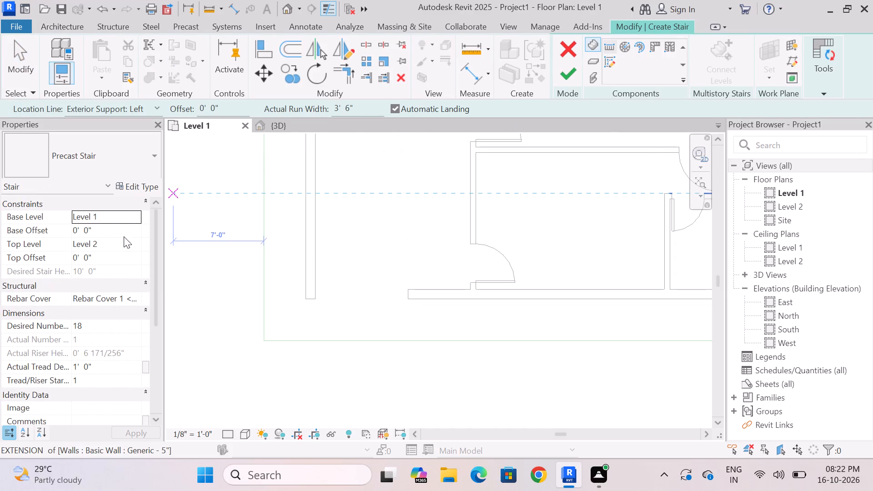
left_click(103, 331)
key("BackSpace")
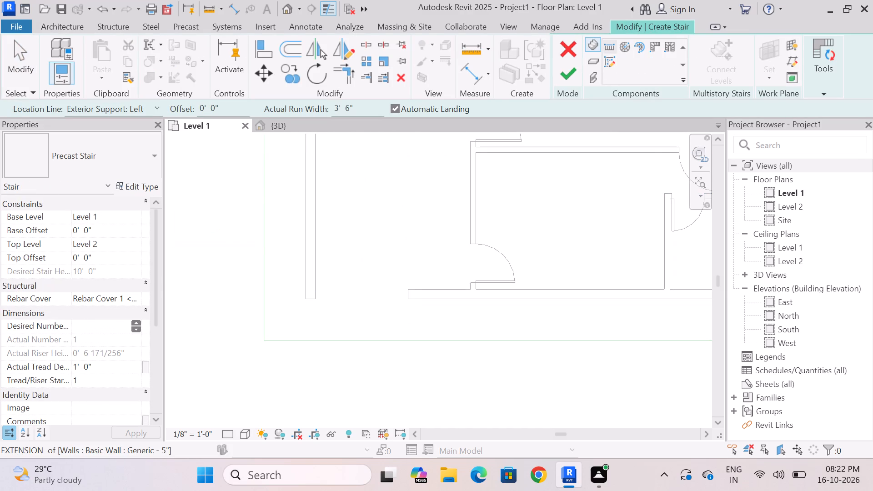
type("22")
key("BackSpace")
key("1")
key("Return")
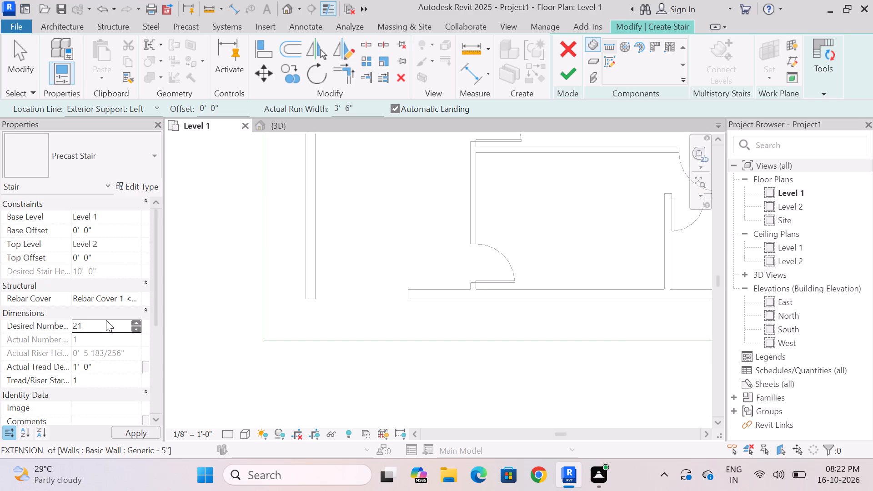
Set the Precast Stair type's maximum riser height to 6.5 inches.
left_click(121, 184)
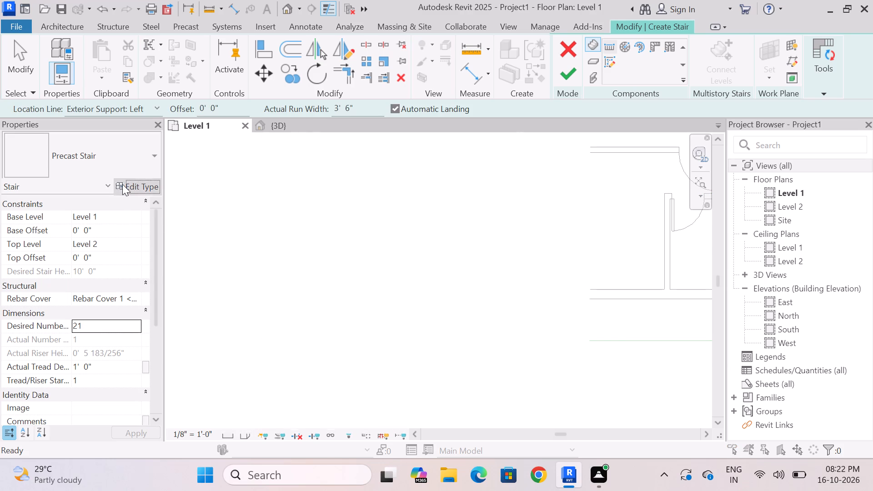
left_click(678, 145)
key("BackSpace")
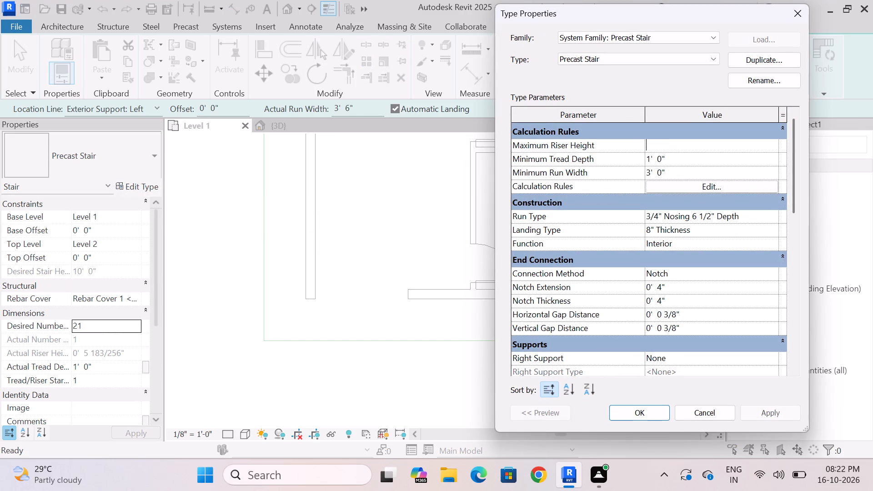
key("6")
key("period")
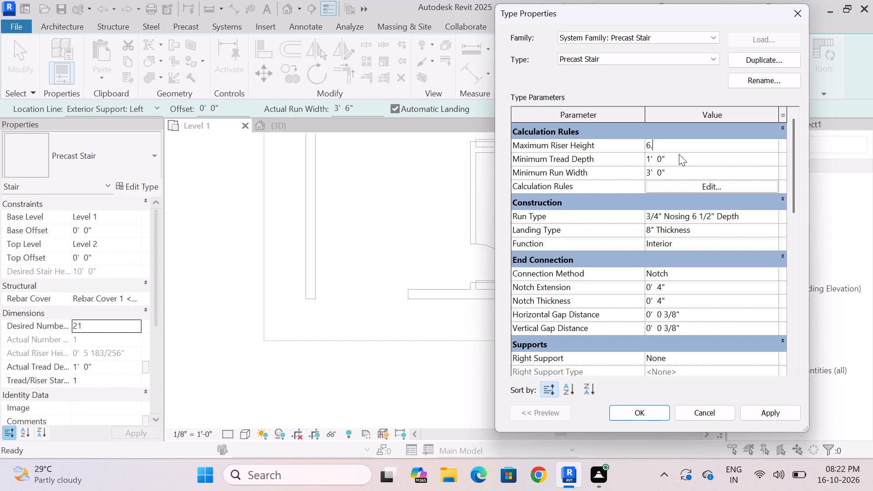
key("5")
key("shift+quotedbl")
key("Return")
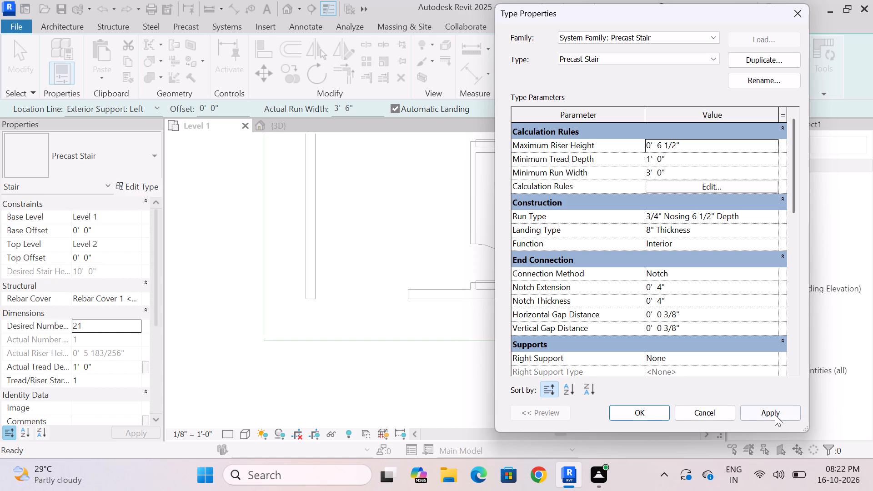
left_click(770, 409)
scroll(653, 295, "down", 12)
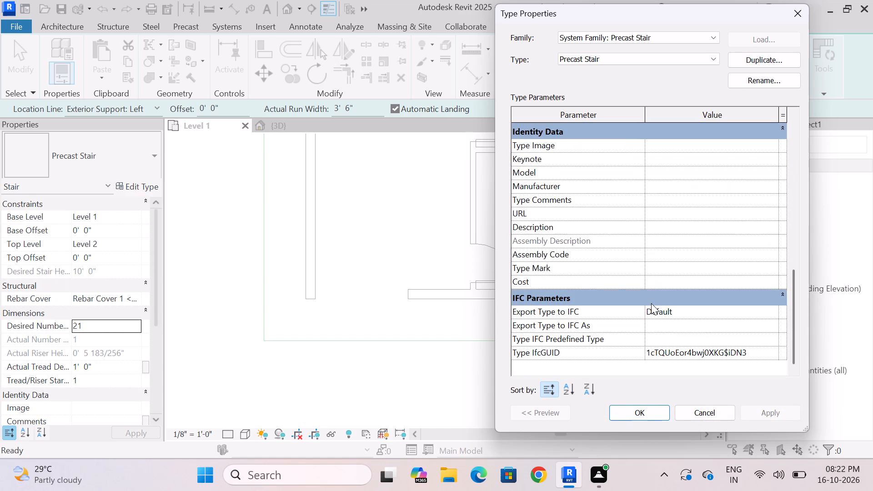
left_click(652, 408)
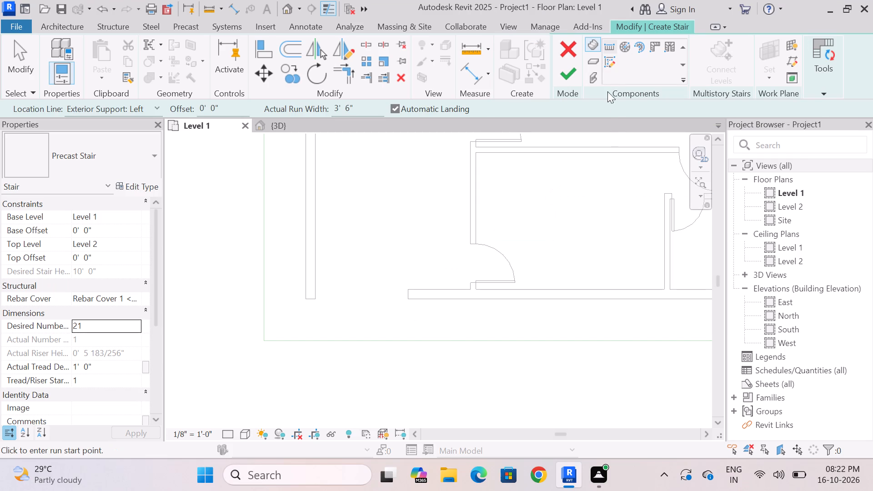
Draw a 12-riser run about 12' long southward along the west exterior wall's inner face, using the Exterior Support: Right location line.
scroll(345, 315, "down", 6)
scroll(337, 257, "up", 3)
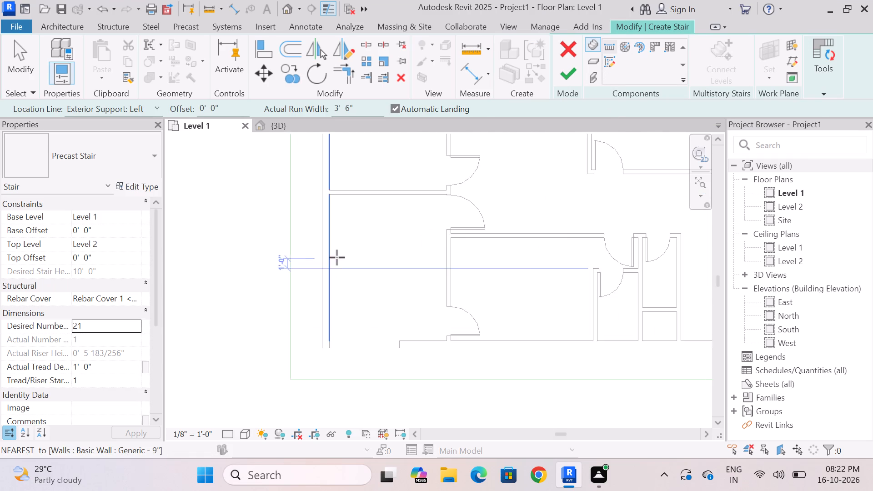
scroll(337, 257, "up", 3)
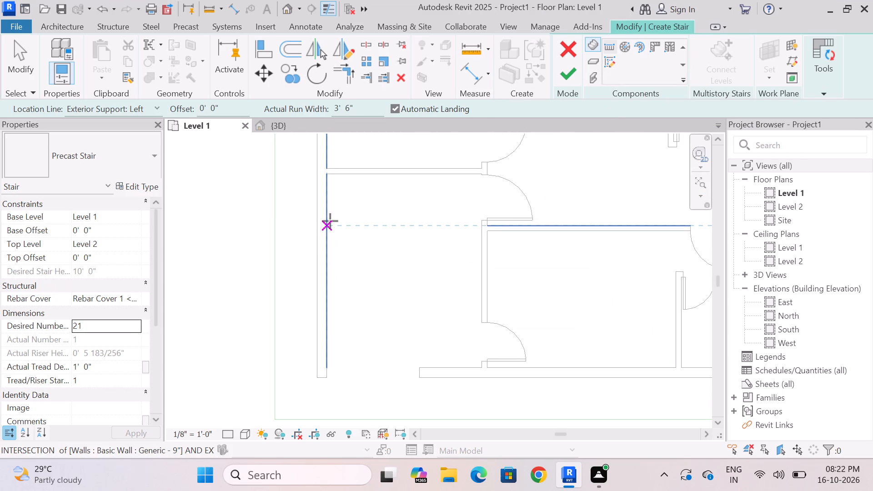
left_click(330, 219)
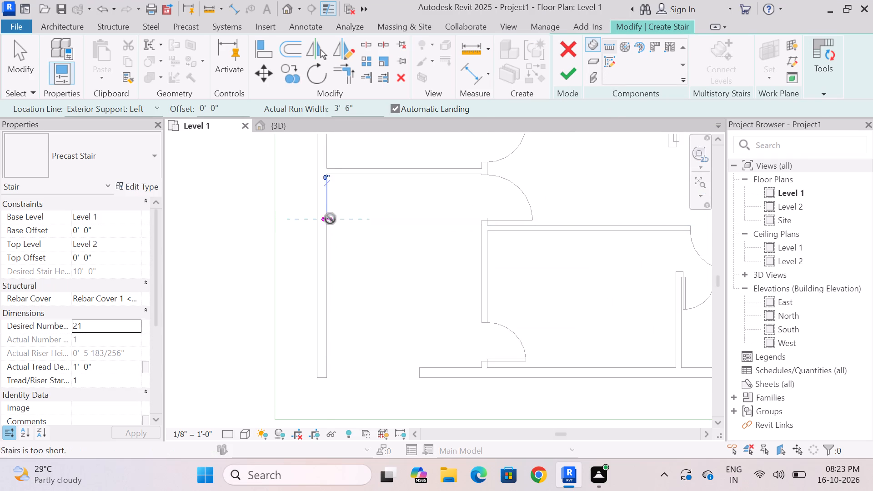
left_click(160, 105)
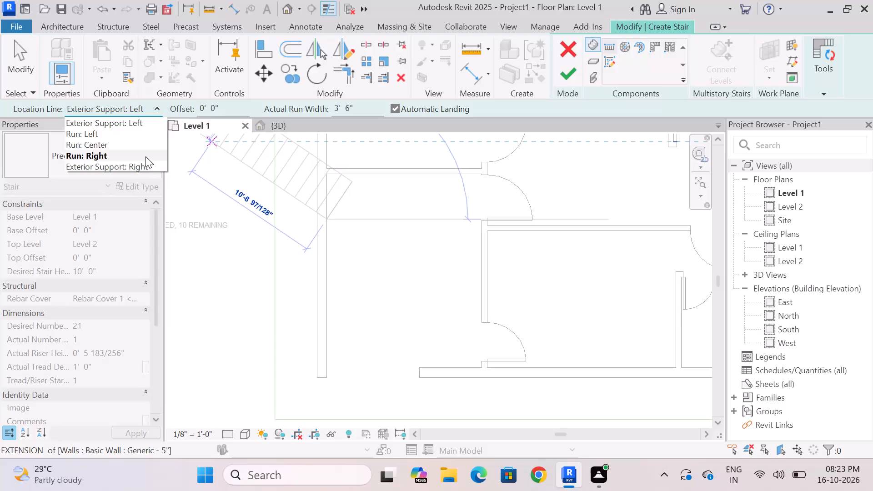
left_click(145, 168)
scroll(337, 381, "up", 6)
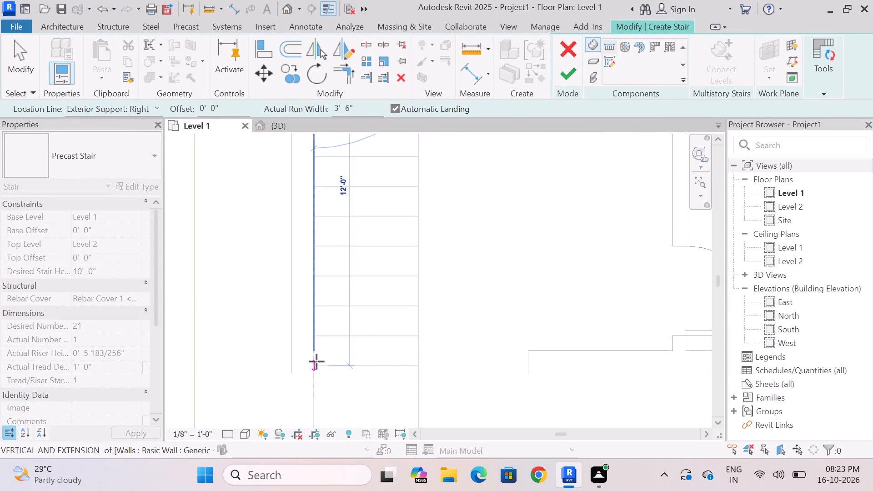
scroll(322, 354, "down", 1)
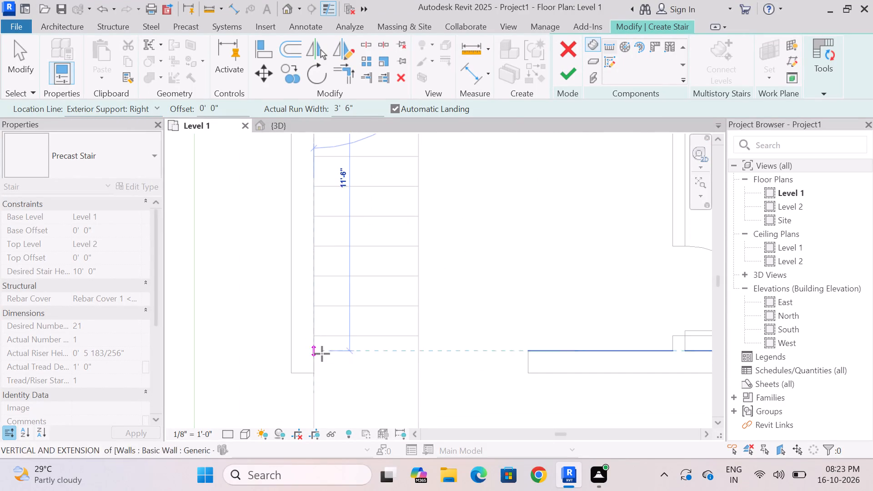
scroll(322, 354, "down", 7)
scroll(321, 350, "up", 7)
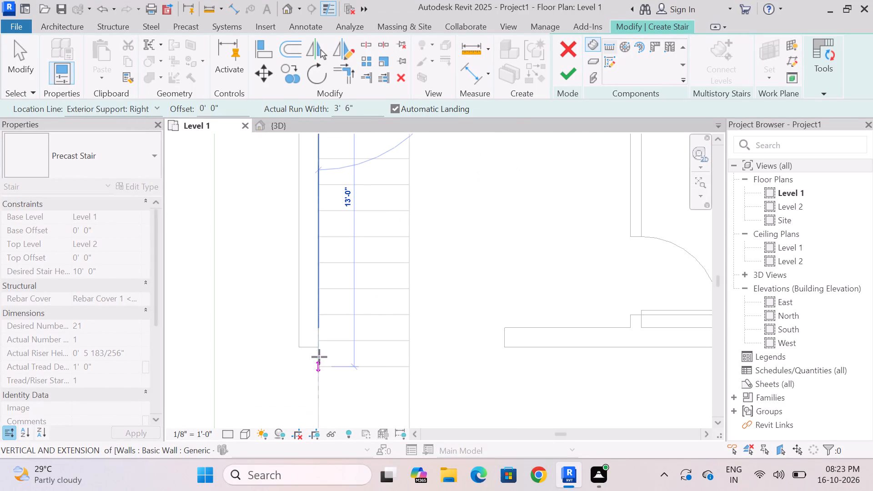
left_click(322, 348)
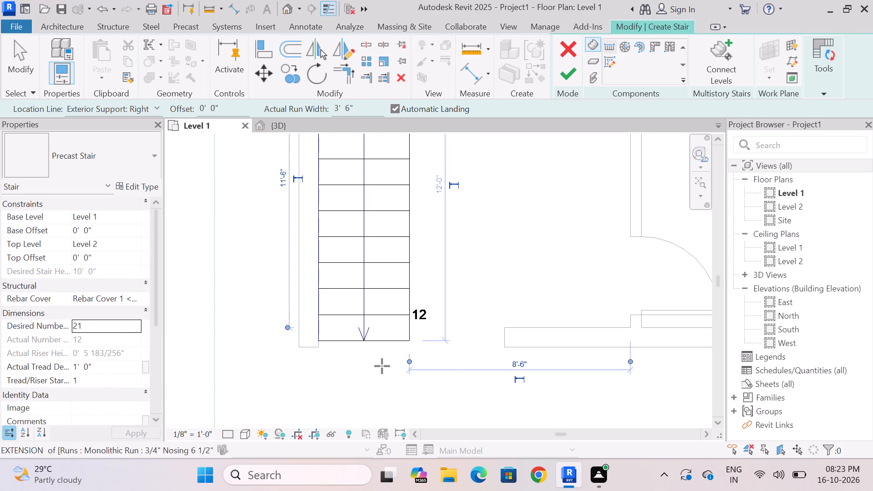
Draw the remaining 9-riser run northward against the first run's east edge with location line Exterior Support: Left and an automatic landing.
left_click(411, 342)
scroll(419, 282, "down", 9)
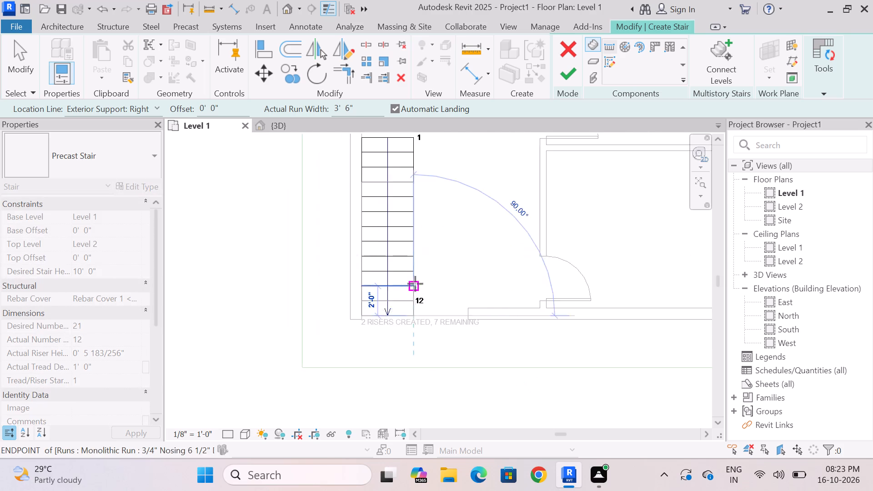
left_click(156, 105)
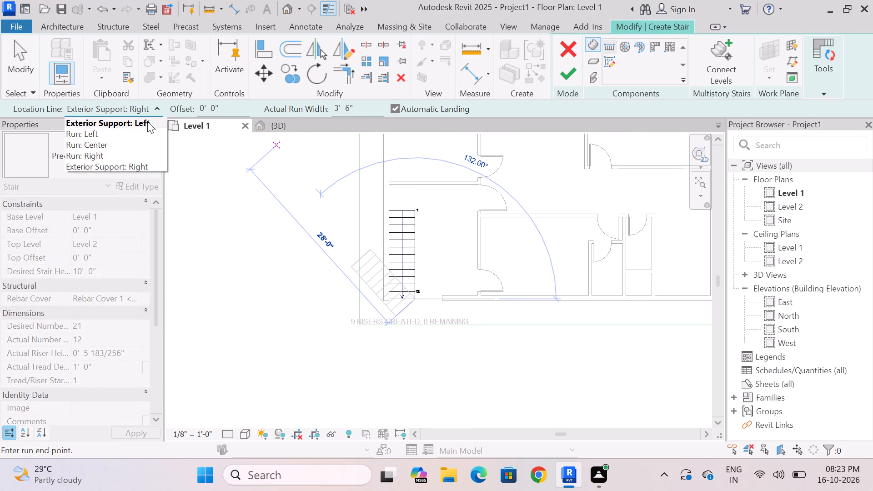
left_click(147, 121)
scroll(408, 186, "up", 8)
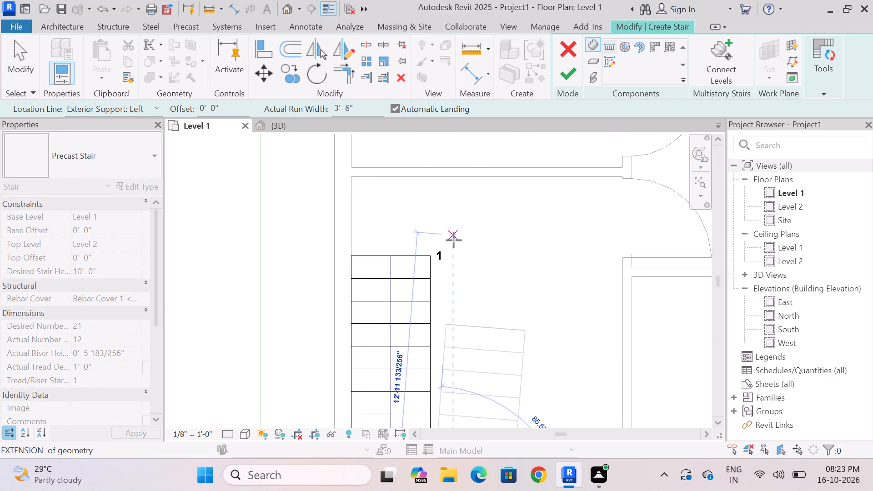
left_click(432, 231)
scroll(395, 199, "down", 8)
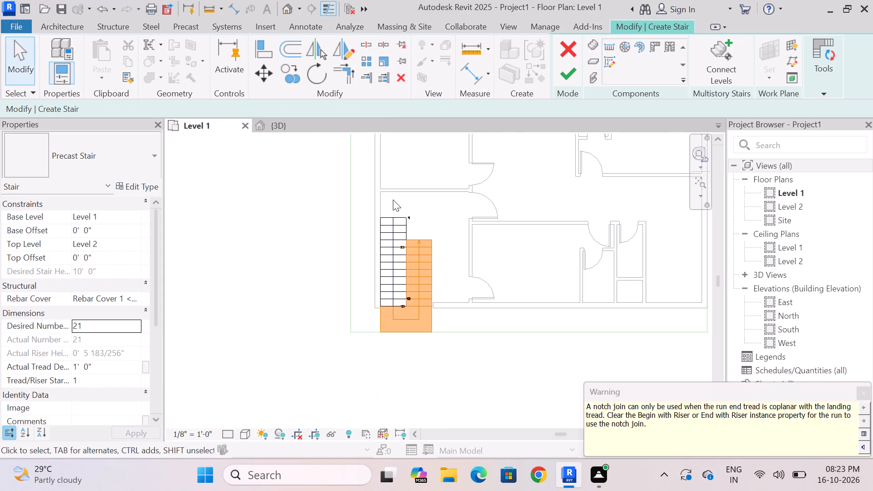
key("Escape")
scroll(426, 292, "up", 6)
key("Escape")
Nudge the second run east to leave a gap of about 2" beside the first run.
left_click(417, 250)
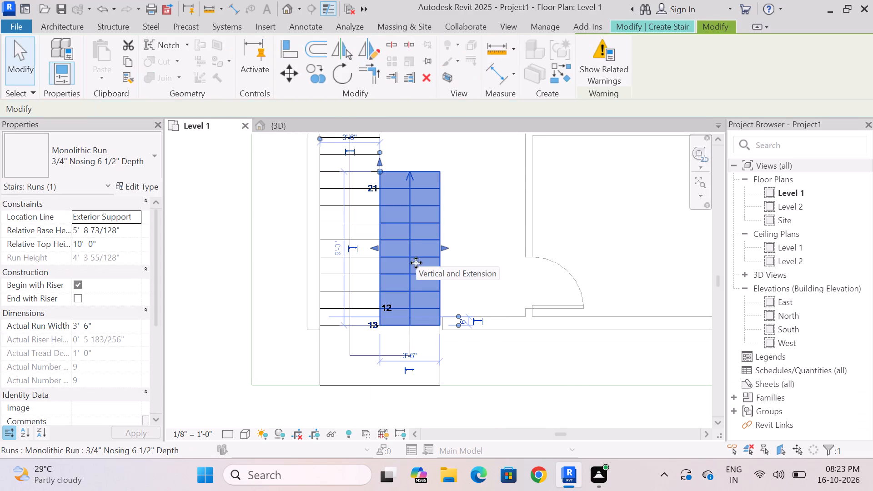
key("Right")
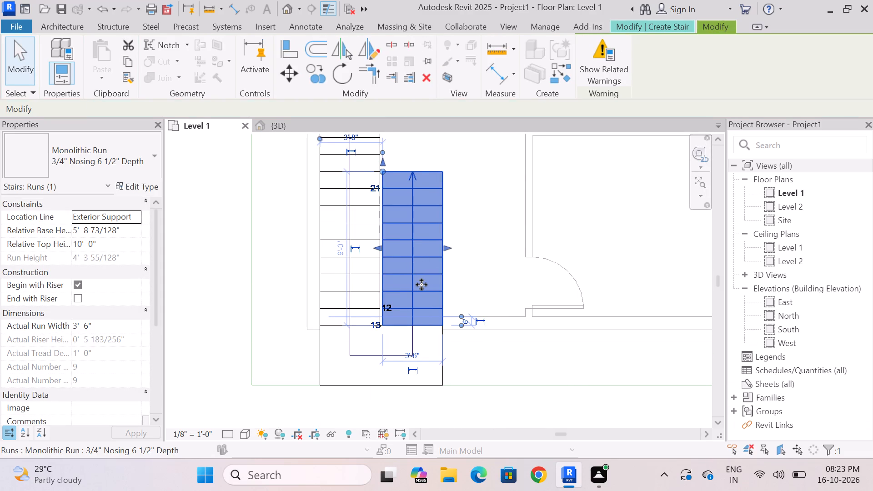
key("Escape")
Set the depth of the monolithic landing at the stair's south end to 3' 3".
left_click(412, 353)
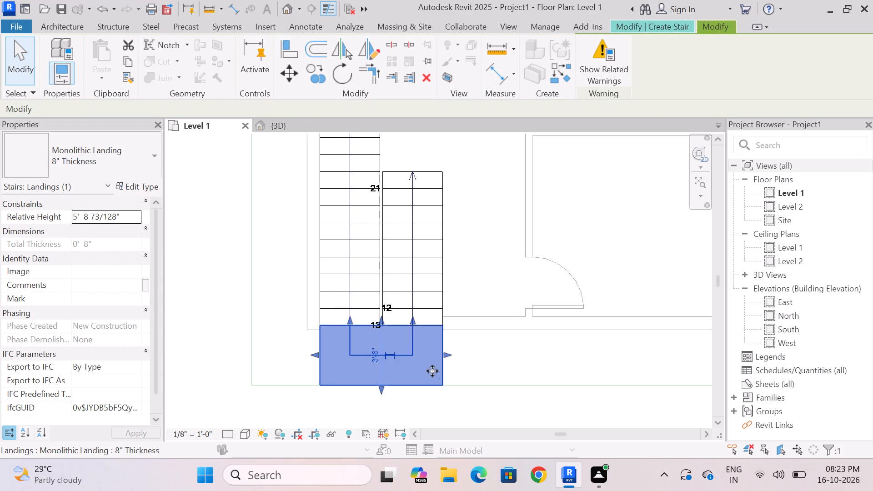
scroll(347, 281, "down", 4)
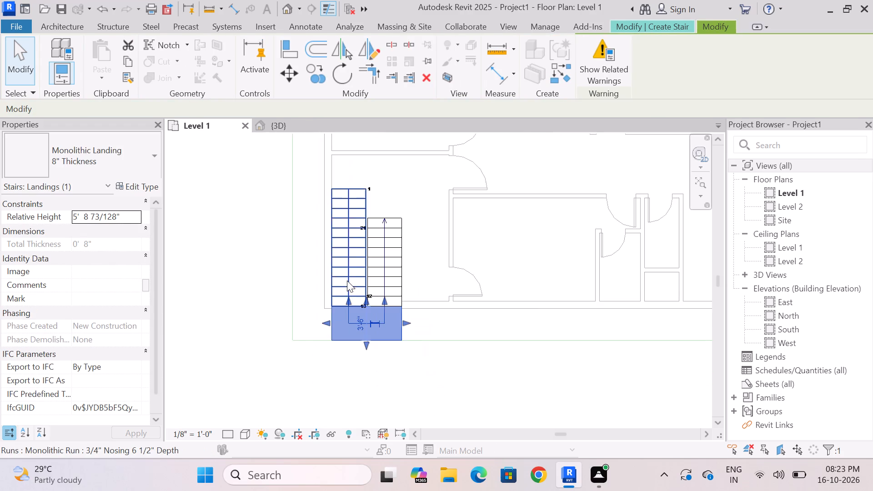
scroll(347, 281, "down", 3)
scroll(363, 306, "up", 5)
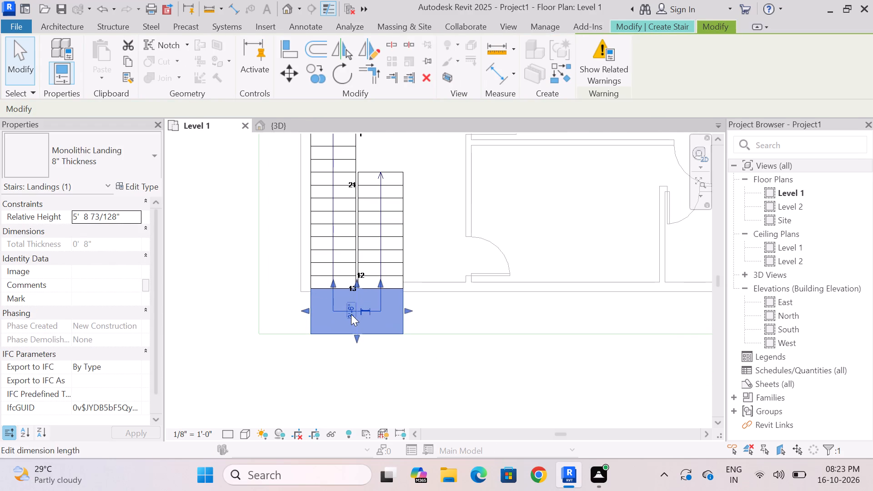
left_click(351, 314)
key("Right")
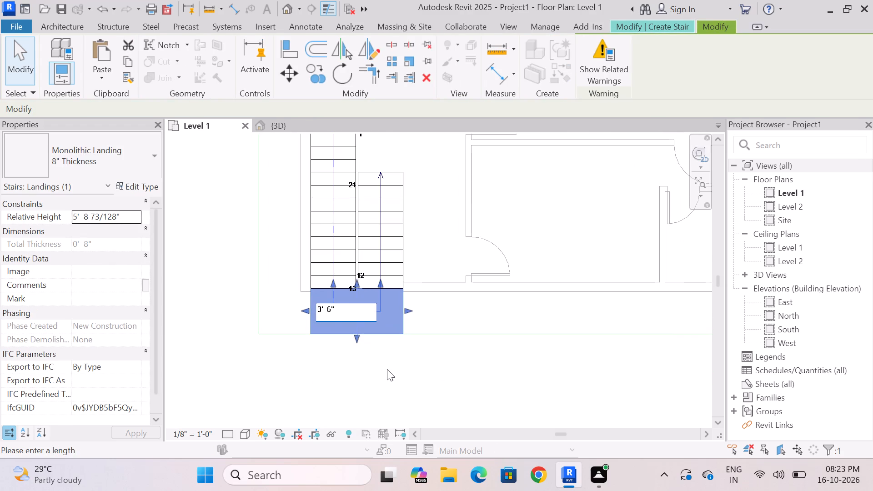
key("BackSpace")
key("BackSpace")
key("3")
key("Return")
key("Escape")
scroll(318, 356, "down", 1)
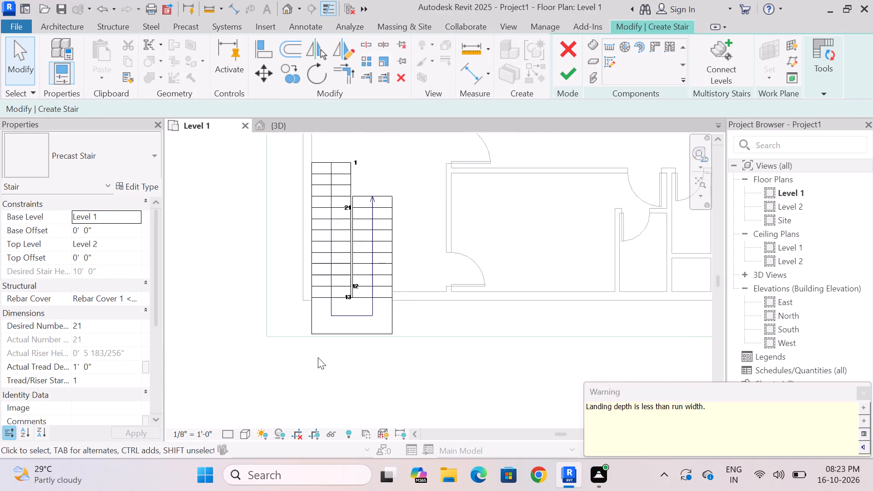
scroll(318, 357, "down", 2)
scroll(284, 311, "up", 6)
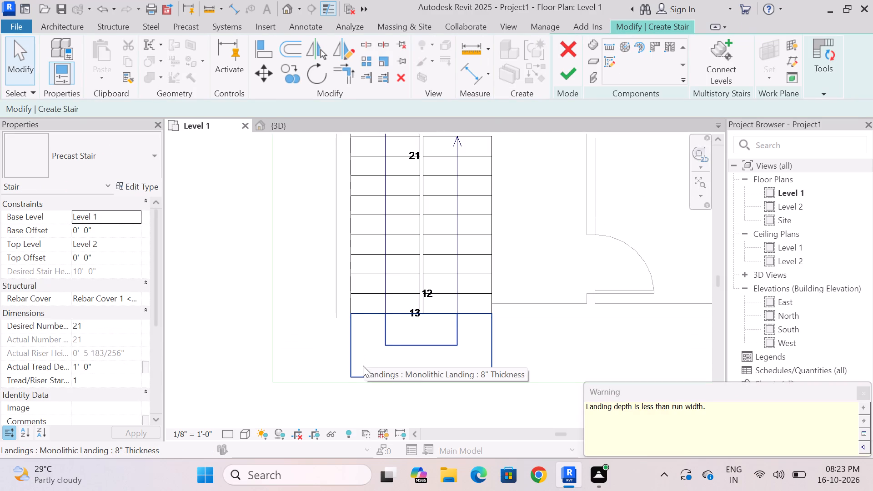
scroll(517, 310, "up", 6)
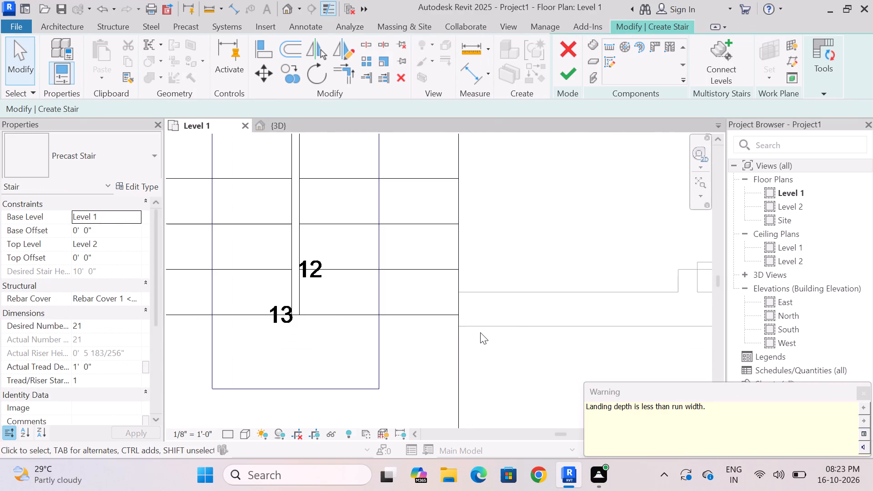
Stretch the stair landing's west edge out to the outer face of the west exterior wall.
left_click(864, 391)
scroll(397, 257, "down", 3)
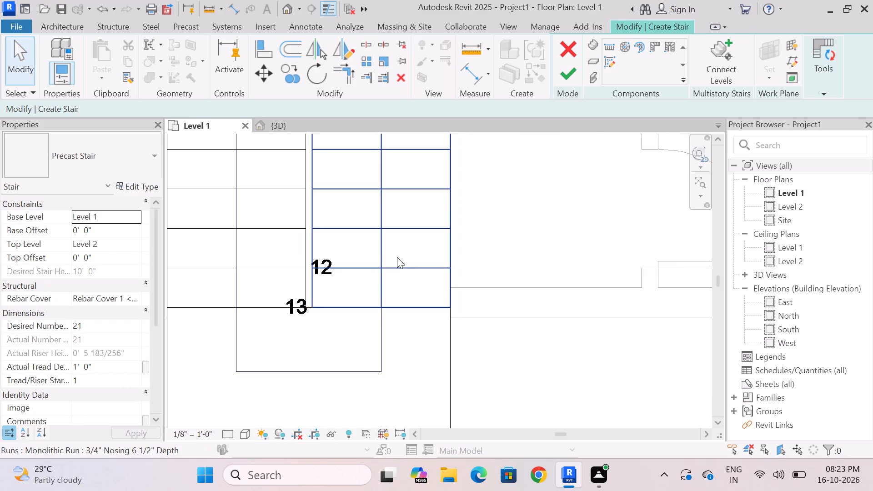
scroll(397, 257, "down", 8)
scroll(376, 219, "up", 7)
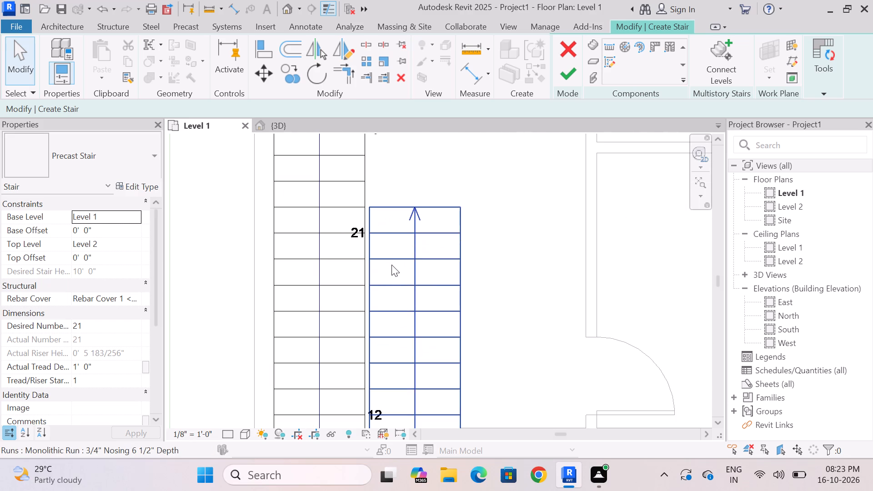
scroll(332, 251, "down", 8)
scroll(318, 323, "up", 8)
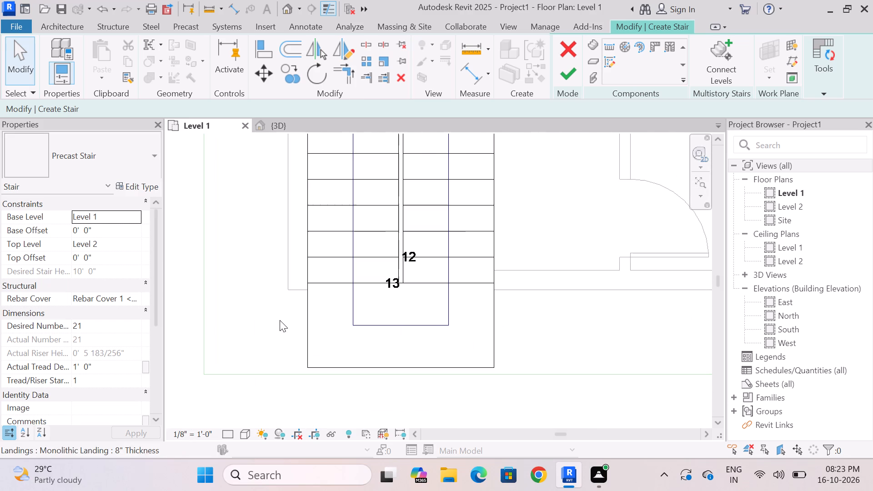
left_click(311, 316)
scroll(316, 334, "up", 3)
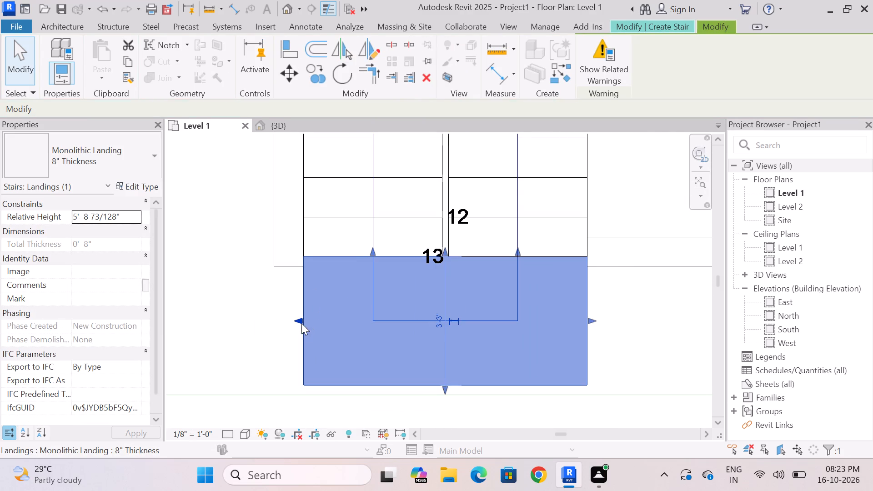
left_click_drag(301, 323, 270, 325)
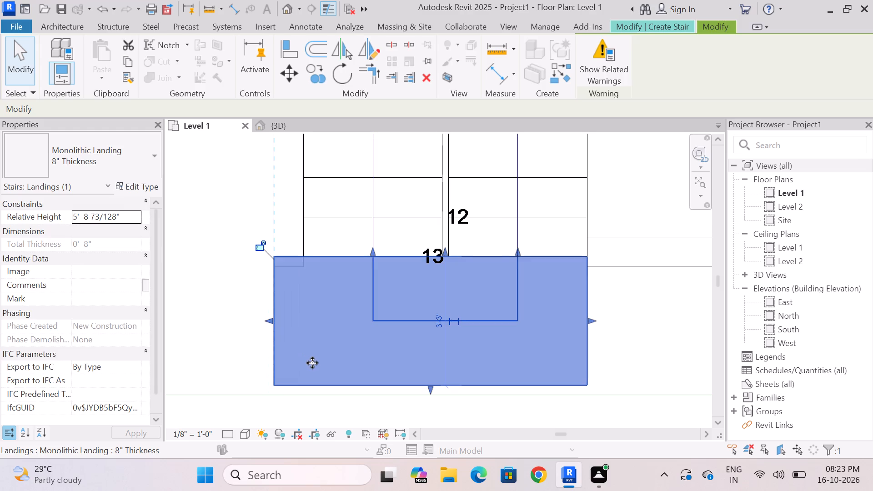
key("Escape")
Examine the widened landing's east edge in plan, and view the landing and both runs in 3D from the south and west.
scroll(337, 331, "down", 3)
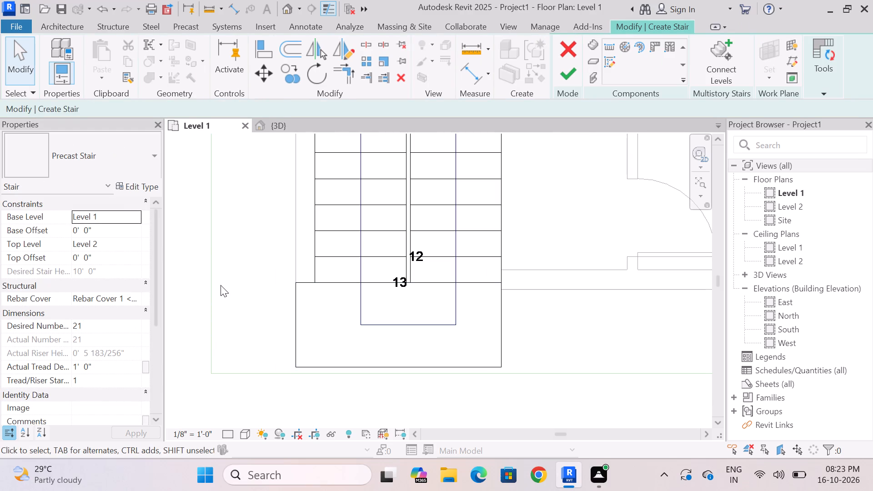
scroll(505, 297, "up", 4)
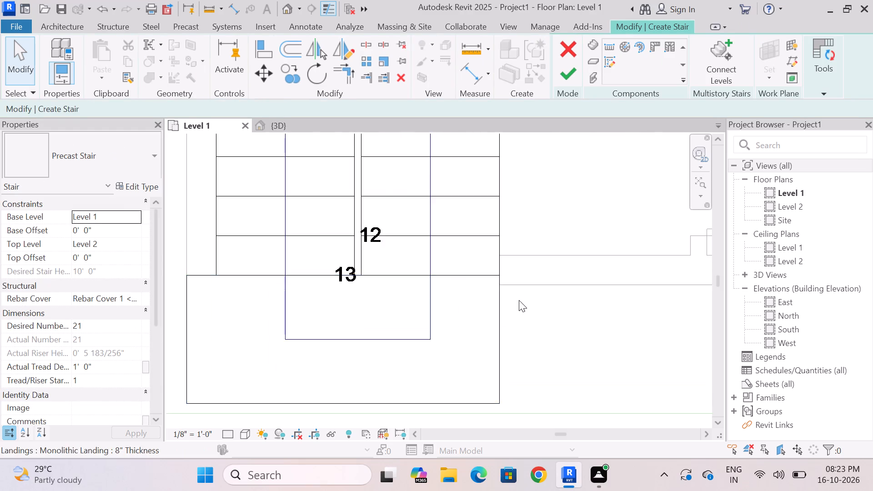
scroll(519, 300, "up", 3)
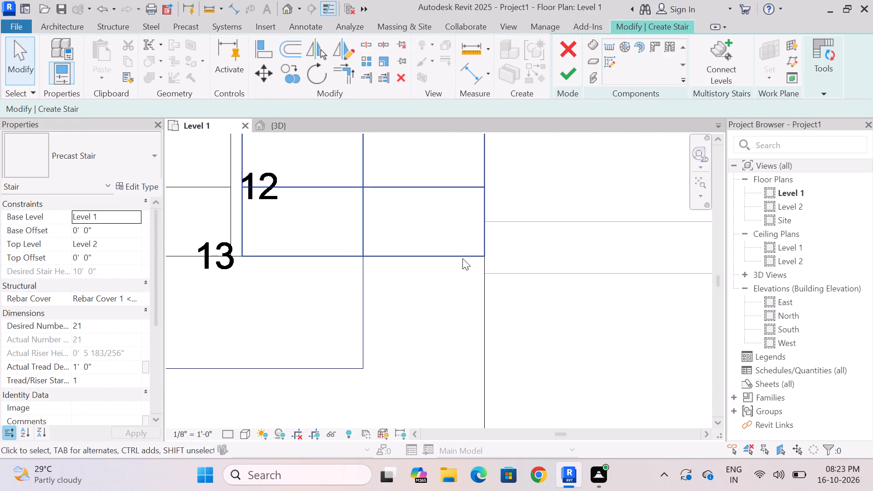
scroll(460, 267, "down", 7)
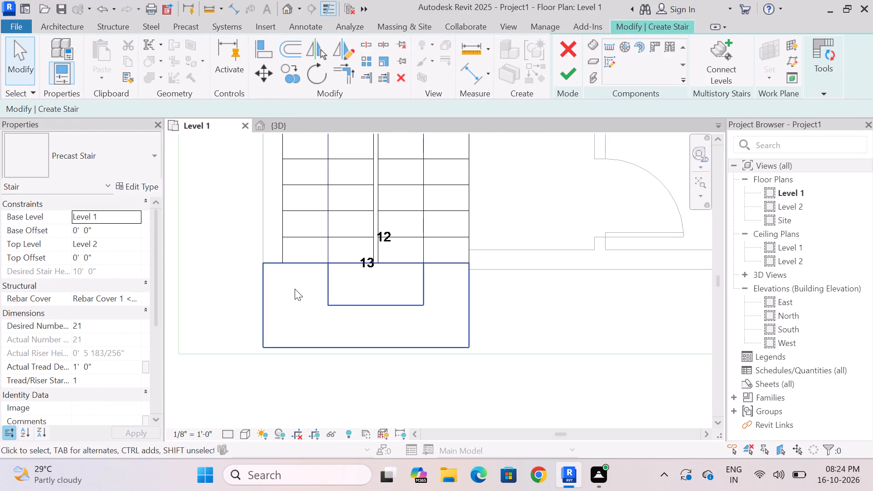
left_click(293, 128)
middle_click_drag(300, 353, 300, 351)
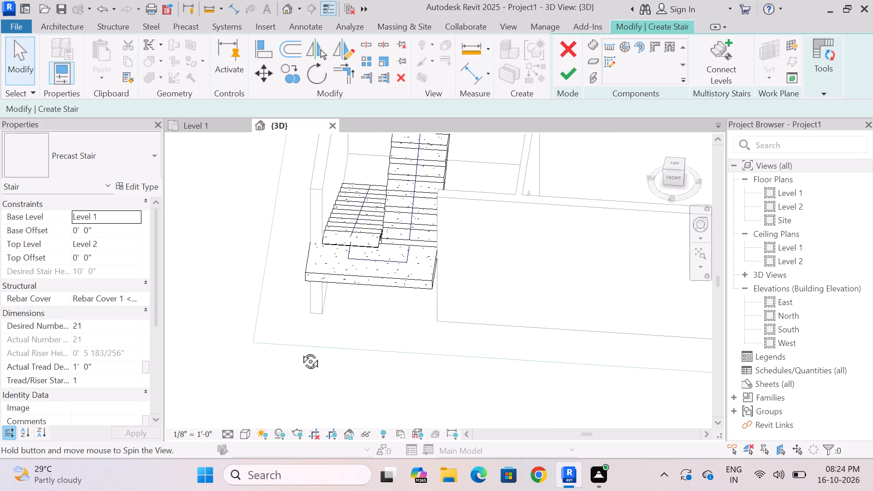
middle_click_drag(300, 351, 296, 320)
middle_click_drag(285, 350, 368, 326, "shift")
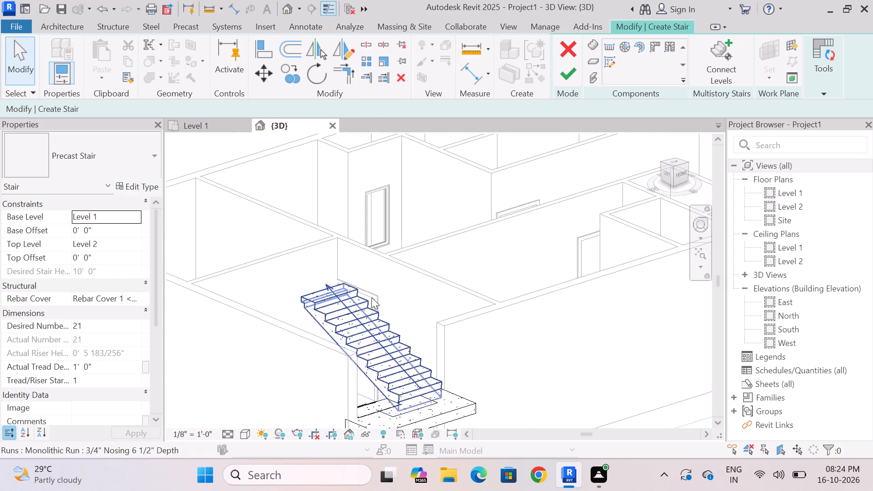
scroll(371, 271, "down", 3)
scroll(374, 380, "up", 7)
middle_click_drag(362, 252, 357, 252, "shift")
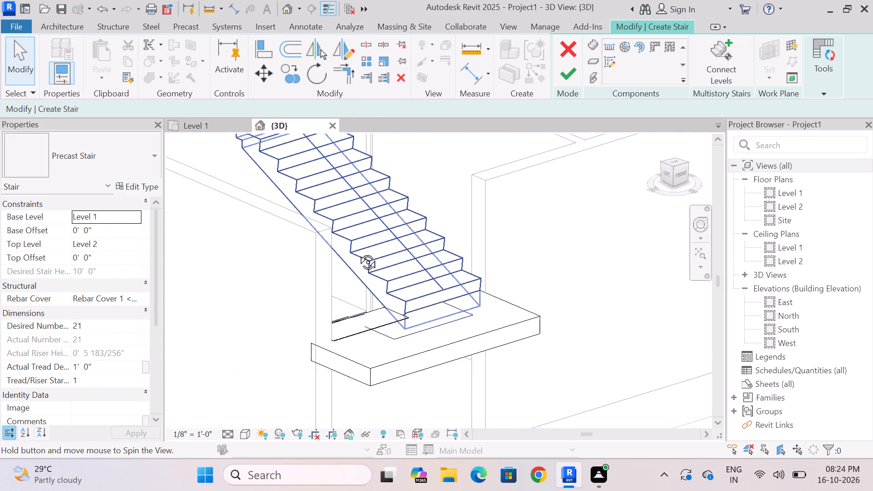
middle_click_drag(357, 252, 312, 257, "shift")
scroll(313, 260, "down", 3)
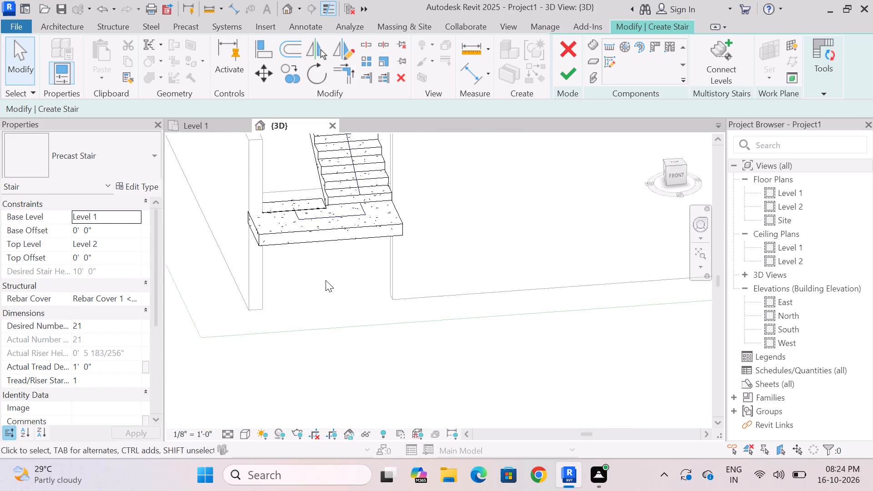
middle_click_drag(324, 280, 310, 220)
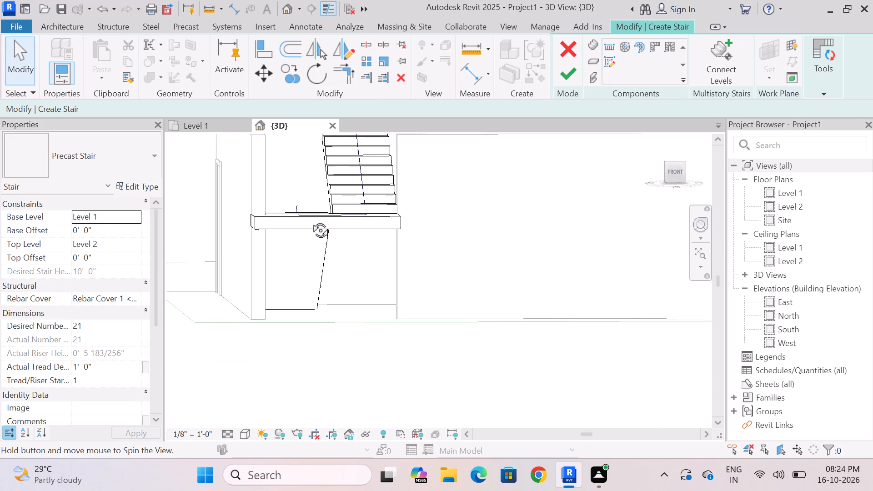
middle_click_drag(310, 220, 425, 231)
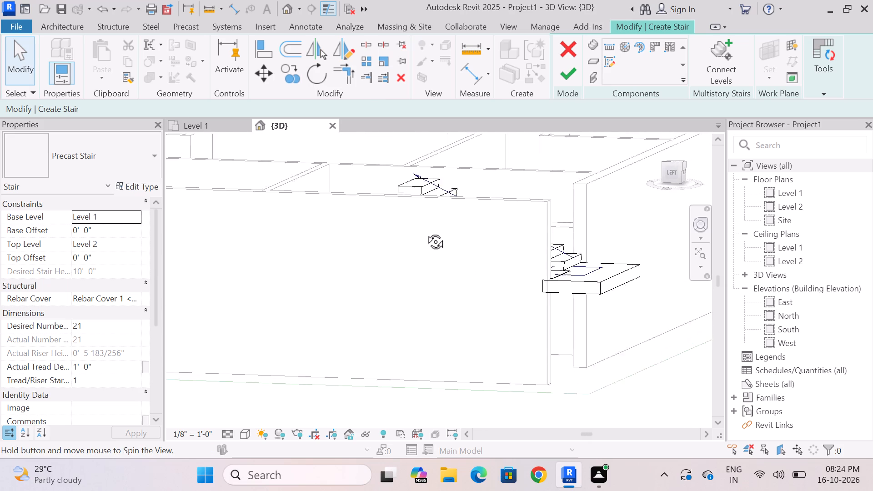
middle_click_drag(425, 231, 341, 250)
Inspect the landing's northwest corner against the west exterior wall and the first run in the Level 1 plan.
left_click(206, 126)
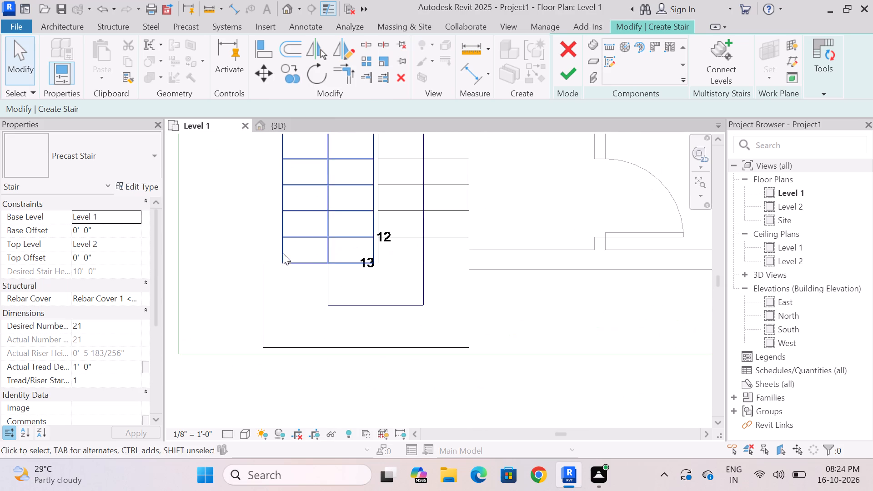
scroll(276, 286, "up", 8)
left_click(273, 282)
scroll(268, 268, "up", 1)
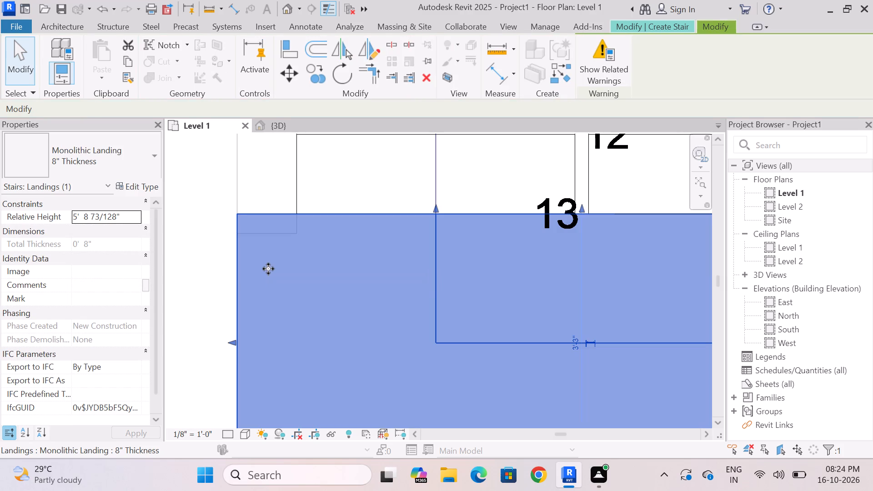
scroll(305, 237, "down", 6)
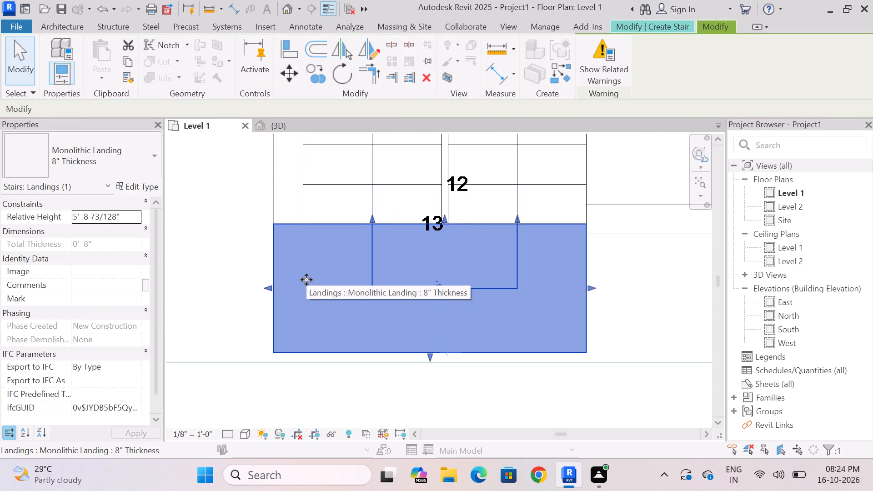
scroll(308, 282, "down", 2)
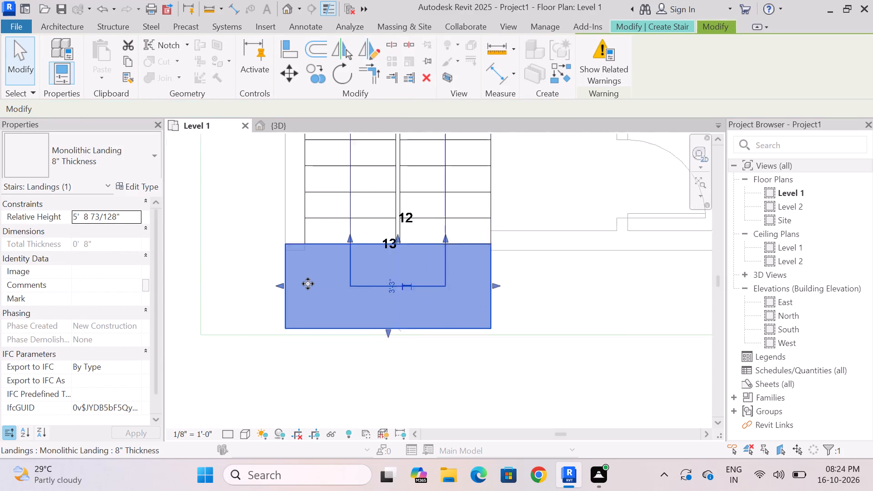
scroll(308, 284, "down", 2)
scroll(272, 223, "up", 6)
key("Escape")
scroll(321, 248, "up", 4)
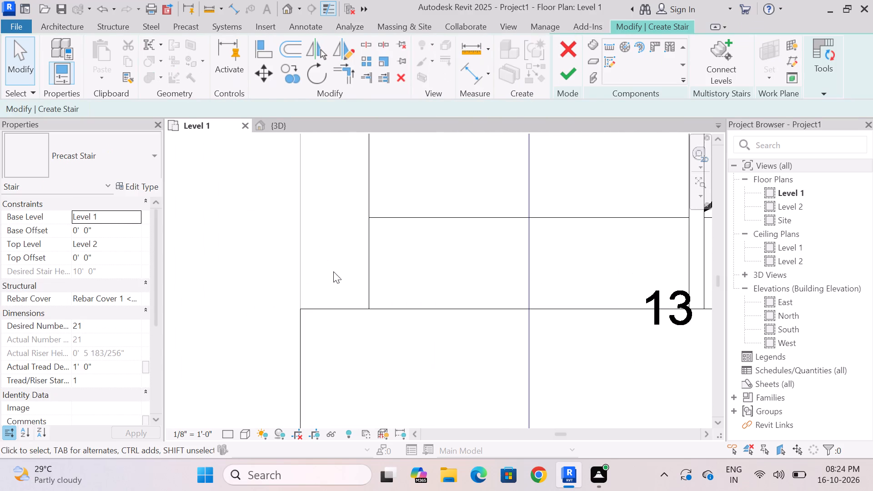
scroll(321, 256, "down", 3)
scroll(362, 299, "down", 4)
scroll(335, 226, "down", 5)
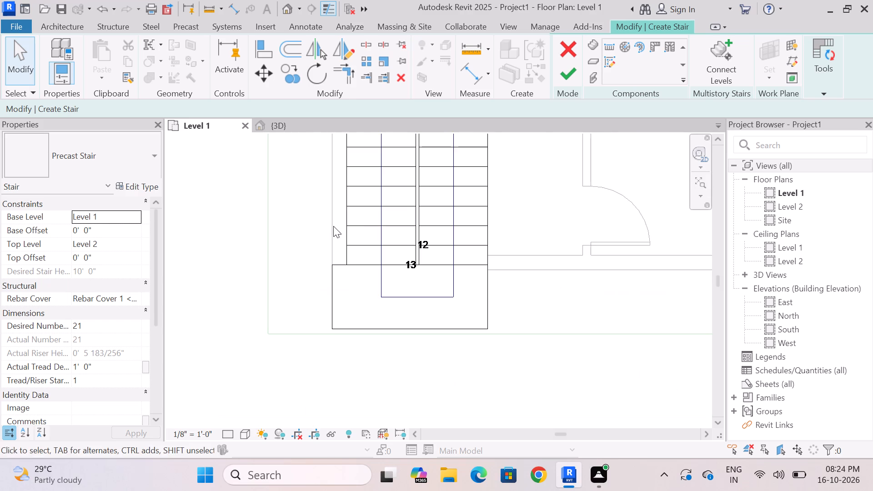
left_click(367, 278)
scroll(366, 281, "up", 3)
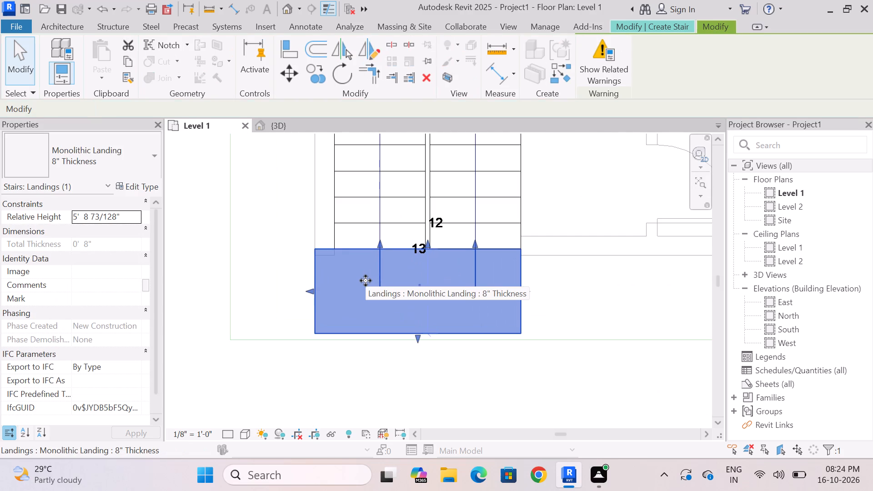
key("Escape")
Examine in 3D how the landing meets the ends of the exterior walls on the south and west sides.
left_click(292, 127)
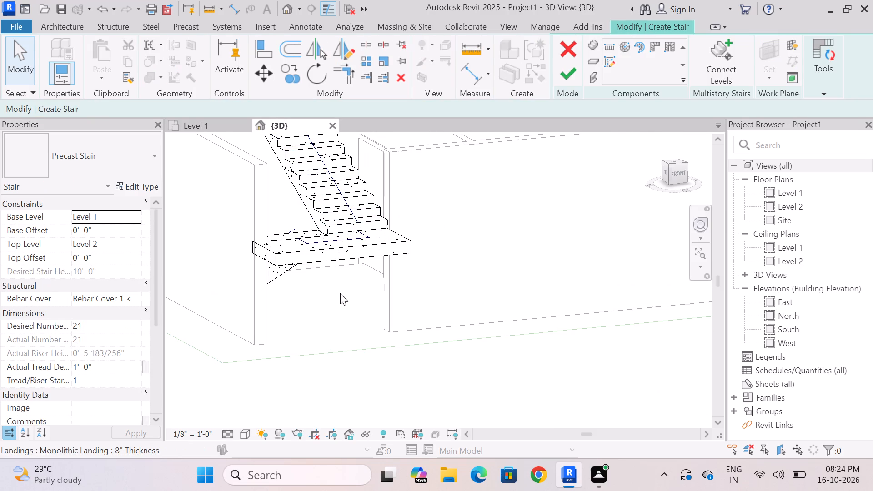
middle_click_drag(348, 319, 433, 293, "shift")
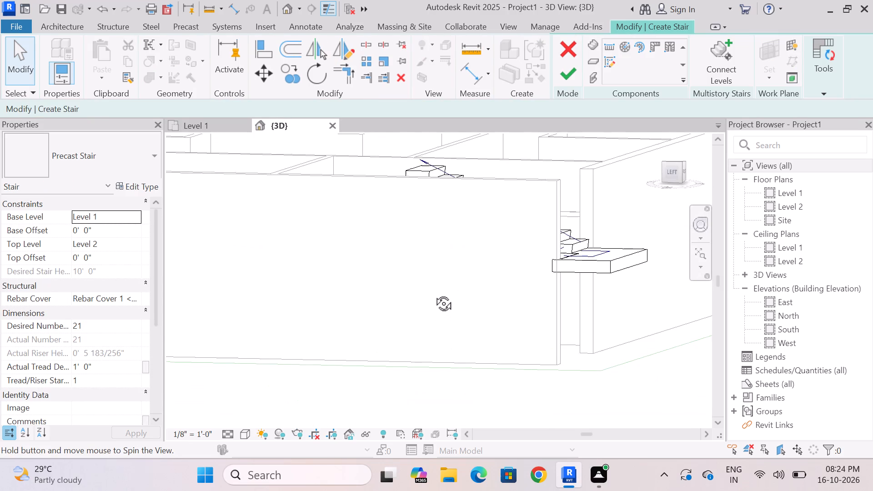
middle_click_drag(433, 293, 306, 313, "shift")
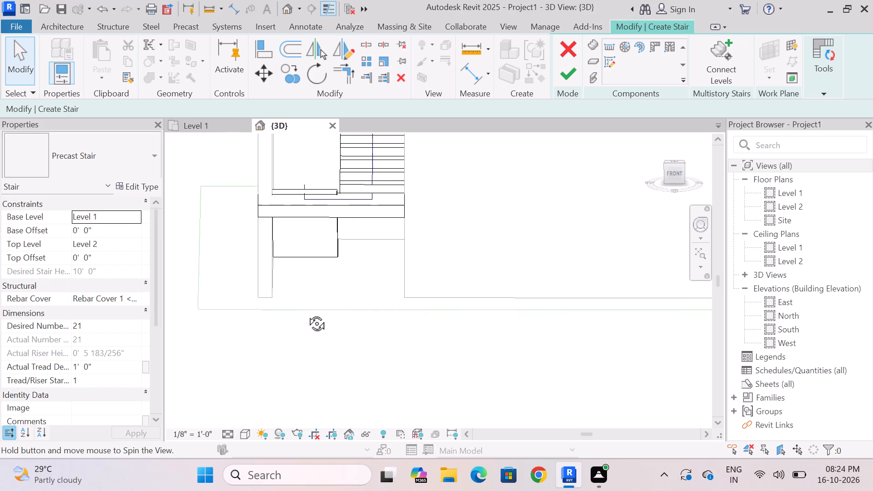
middle_click_drag(306, 313, 310, 294, "shift")
scroll(330, 287, "down", 4)
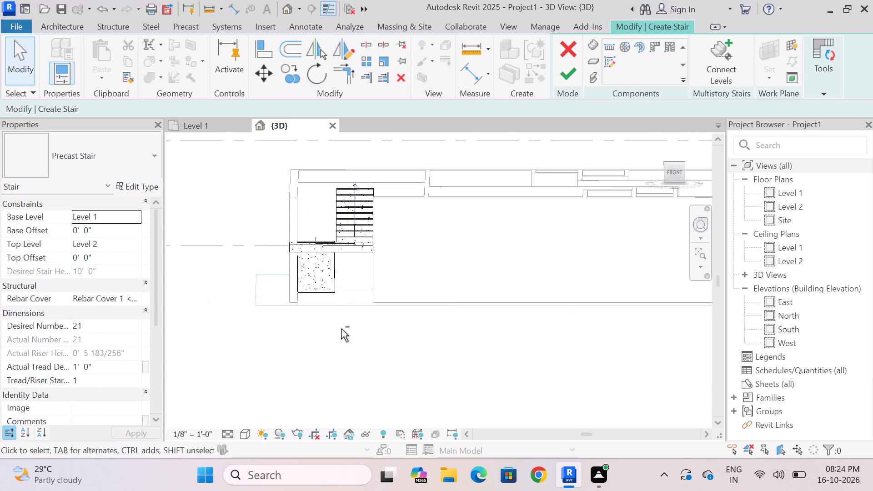
middle_click_drag(341, 330, 496, 326, "shift")
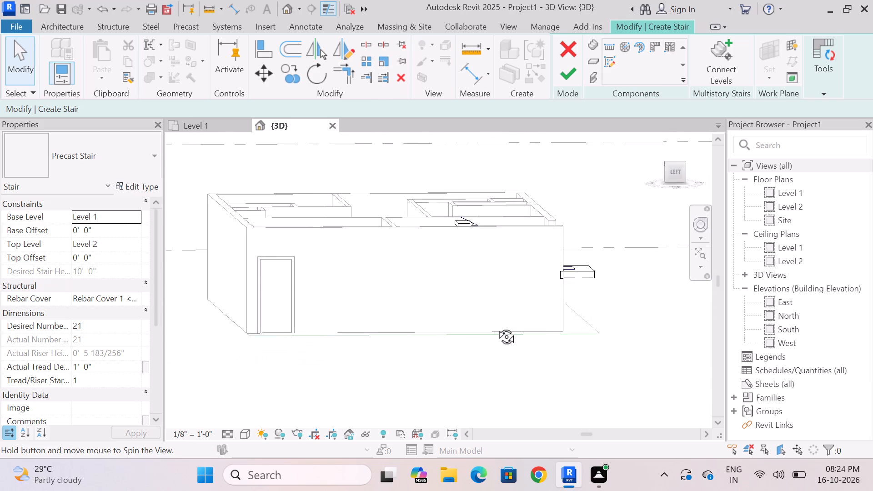
middle_click_drag(496, 326, 338, 358, "shift")
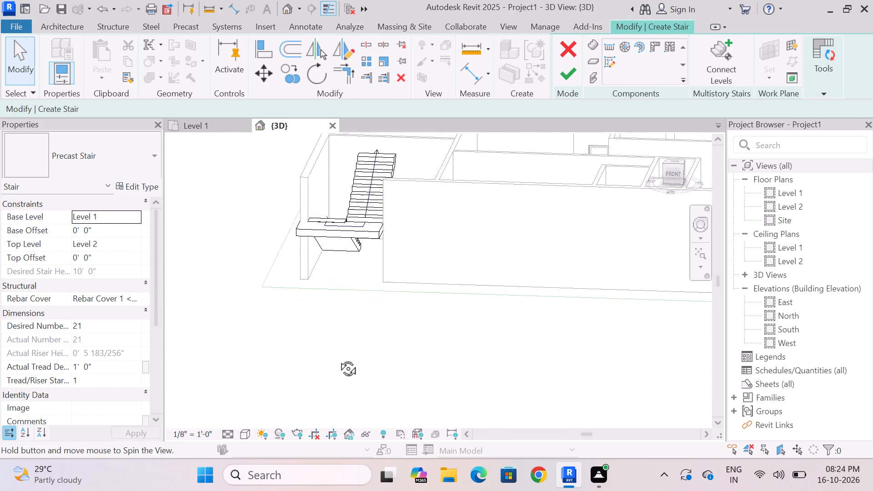
middle_click_drag(338, 358, 346, 355, "shift")
Review the U-shaped stair and its landing in relation to the whole Level 1 floor plan.
left_click(204, 129)
scroll(311, 247, "down", 8)
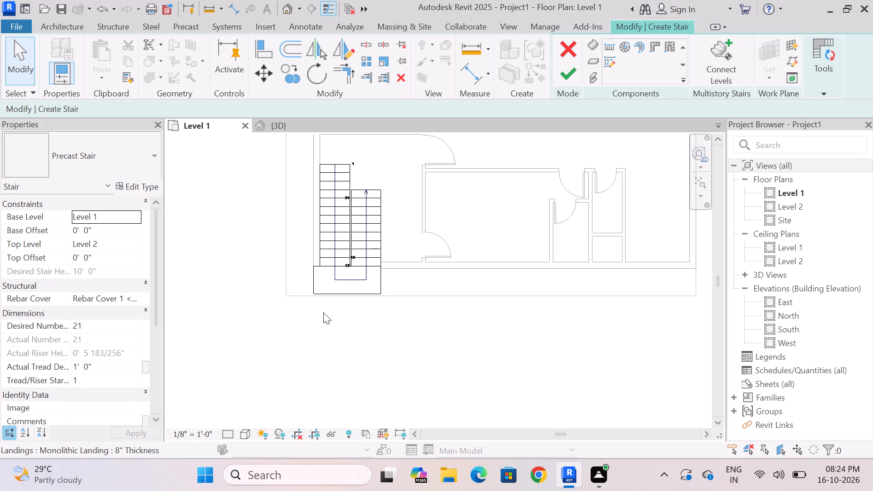
scroll(333, 298, "up", 2)
scroll(315, 318, "down", 3)
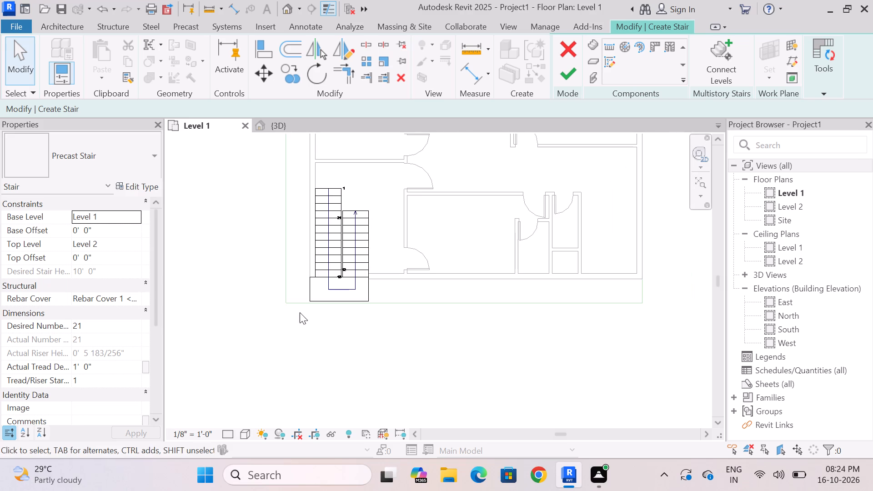
scroll(297, 311, "down", 2)
scroll(377, 287, "up", 3)
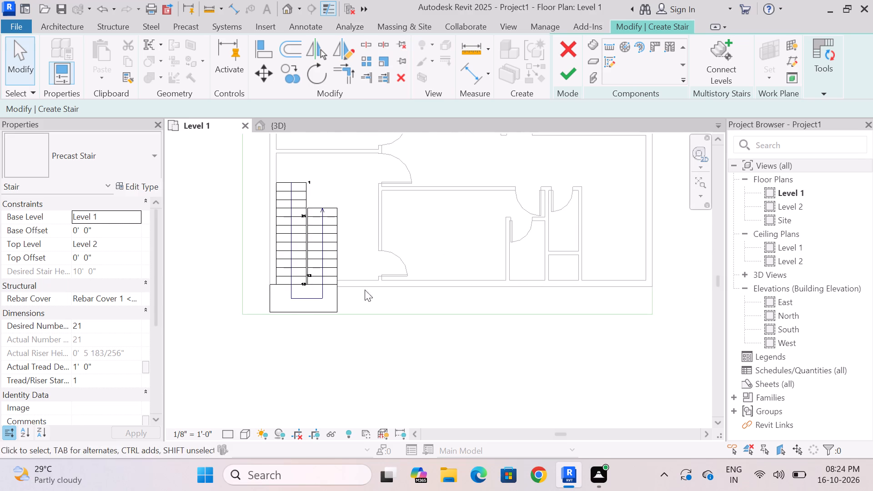
scroll(300, 319, "down", 3)
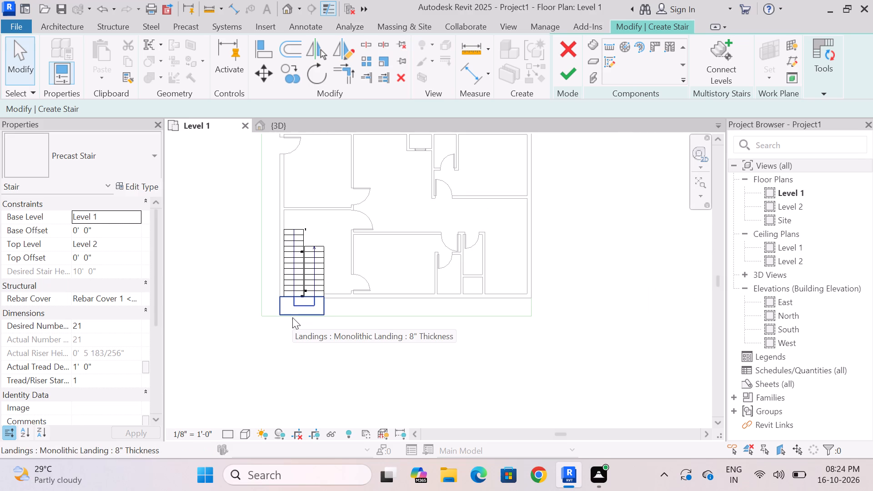
scroll(292, 317, "down", 2)
scroll(309, 299, "up", 7)
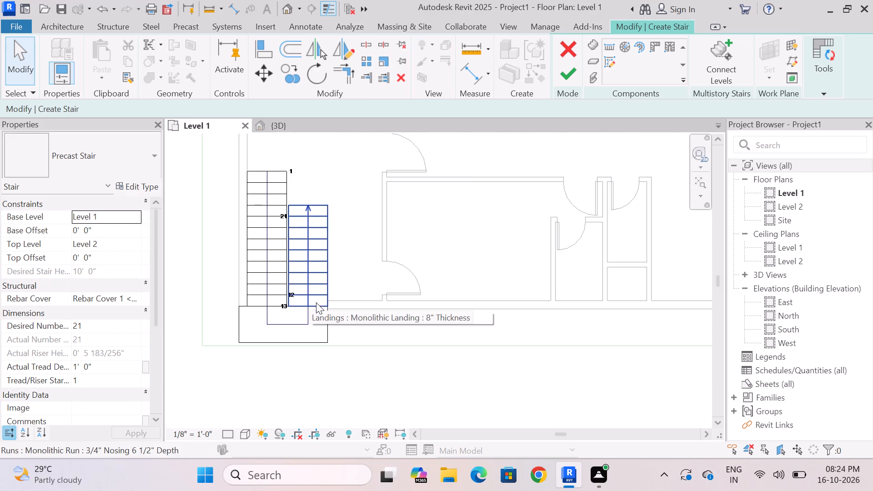
scroll(310, 330, "down", 2)
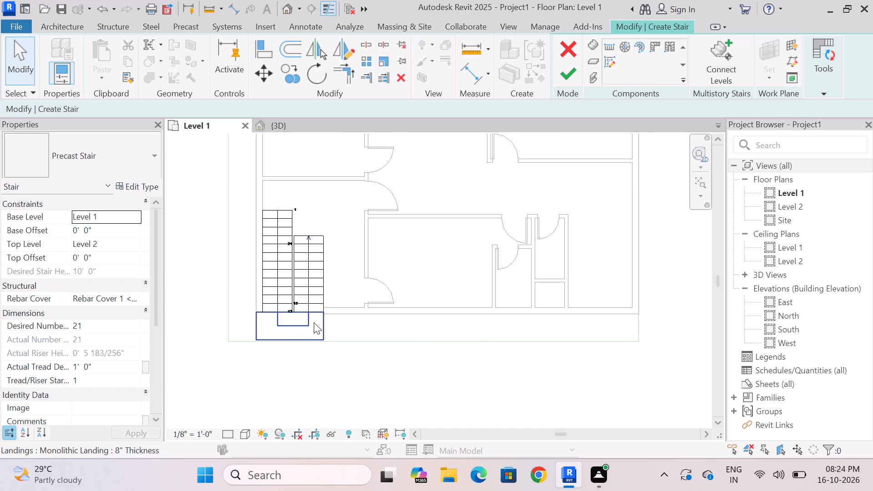
scroll(316, 321, "down", 4)
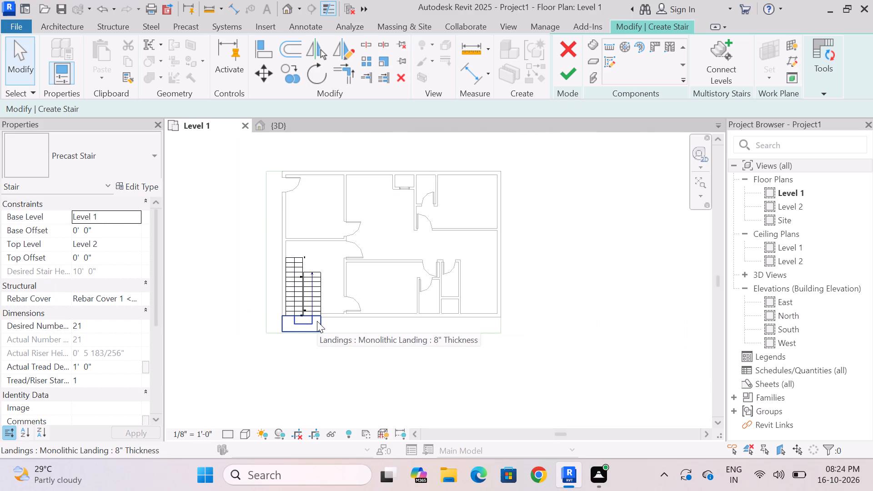
Finish editing the U-shaped precast stair with its widened landing.
scroll(277, 340, "up", 5)
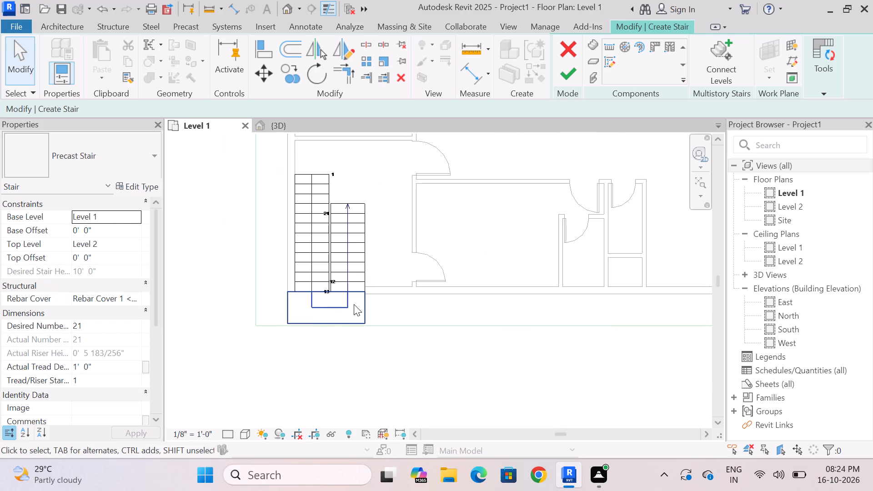
scroll(354, 304, "up", 3)
scroll(355, 309, "down", 3)
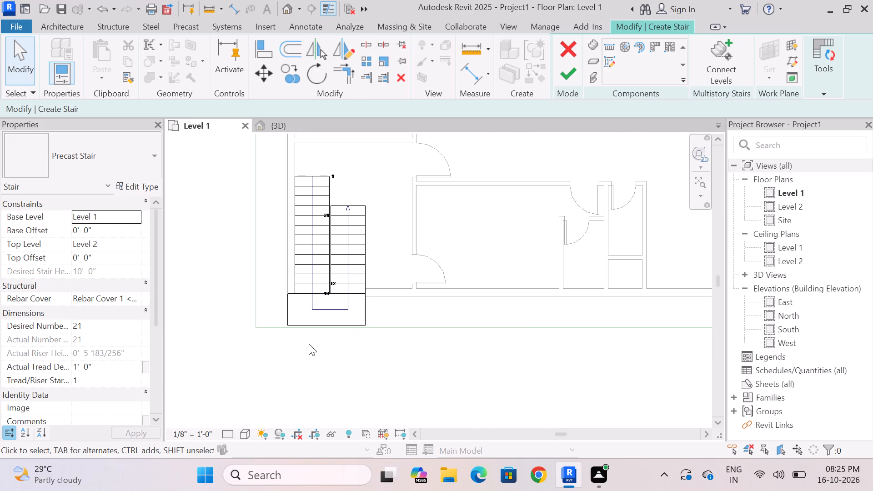
scroll(309, 344, "down", 3)
scroll(344, 295, "up", 7)
scroll(274, 333, "down", 3)
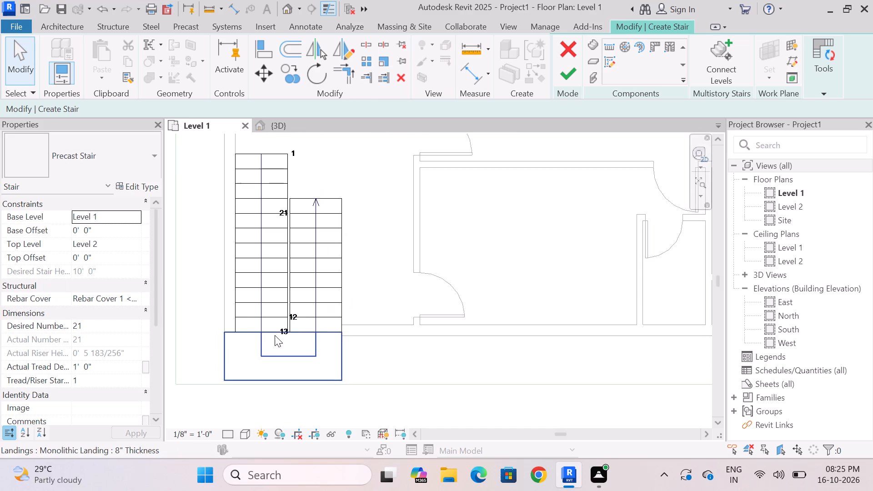
scroll(275, 335, "down", 2)
left_click(570, 73)
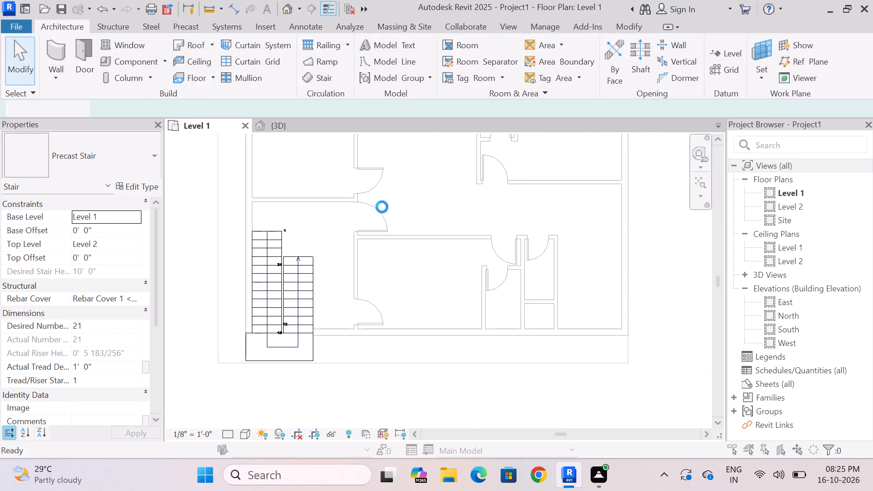
left_click(543, 117)
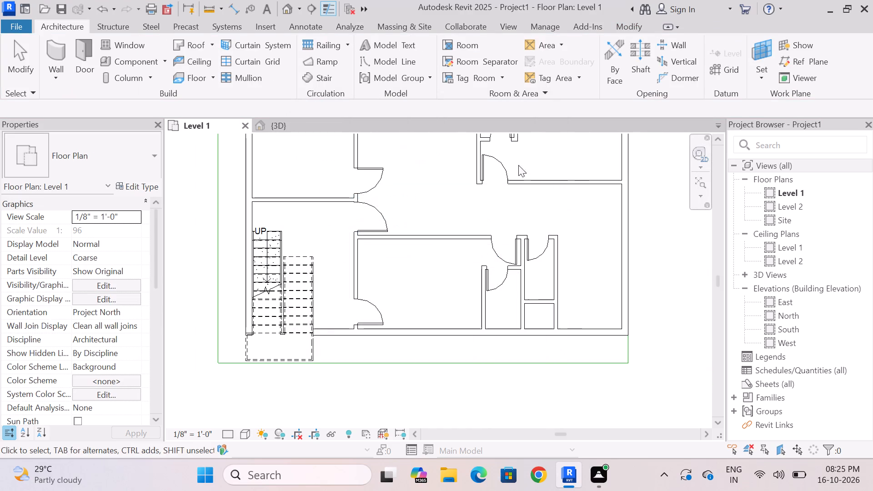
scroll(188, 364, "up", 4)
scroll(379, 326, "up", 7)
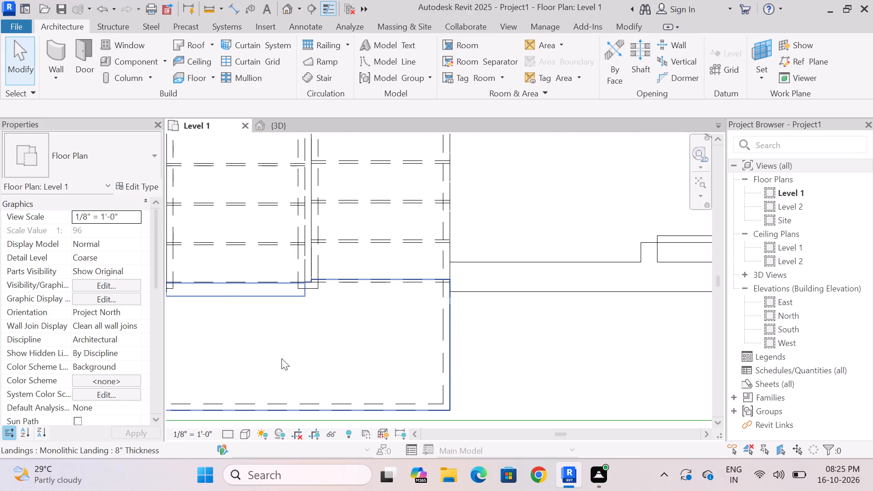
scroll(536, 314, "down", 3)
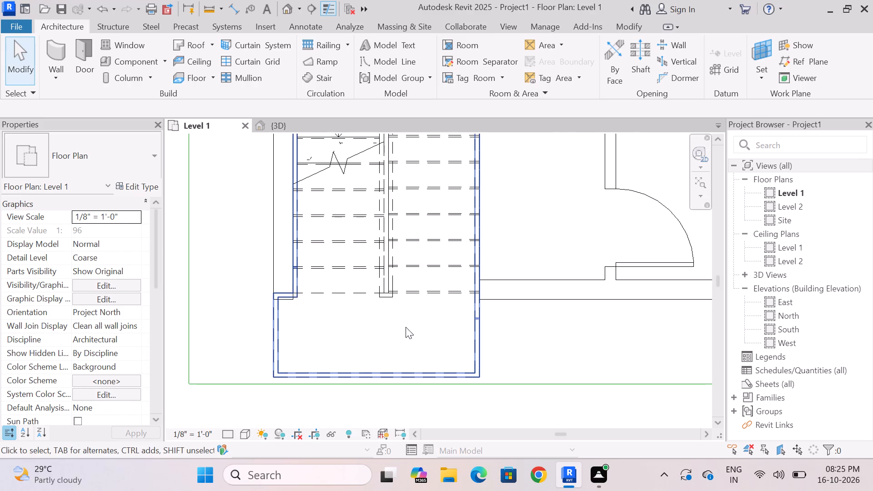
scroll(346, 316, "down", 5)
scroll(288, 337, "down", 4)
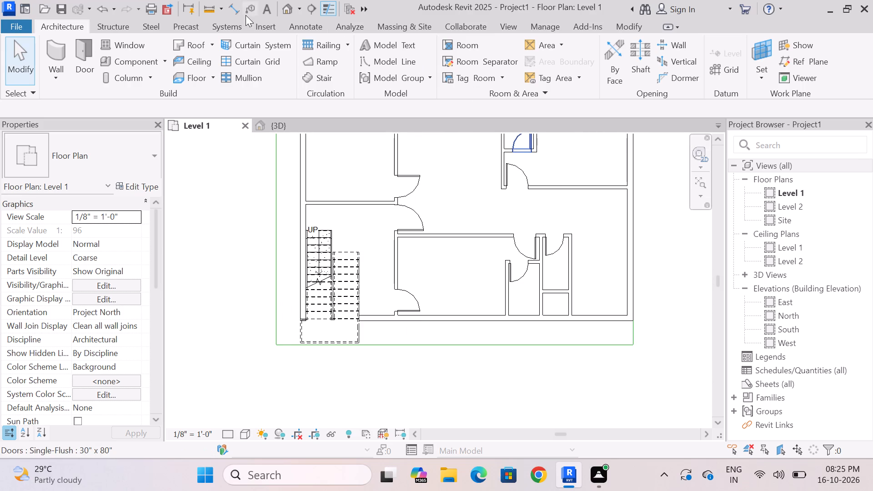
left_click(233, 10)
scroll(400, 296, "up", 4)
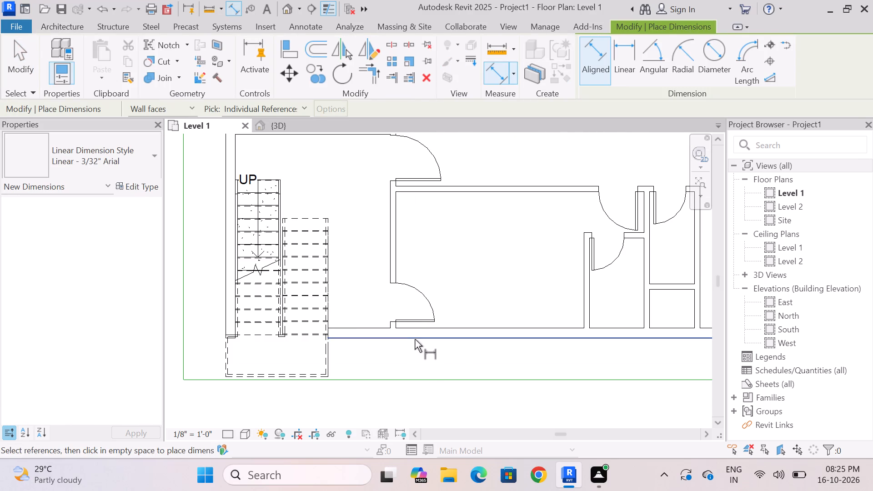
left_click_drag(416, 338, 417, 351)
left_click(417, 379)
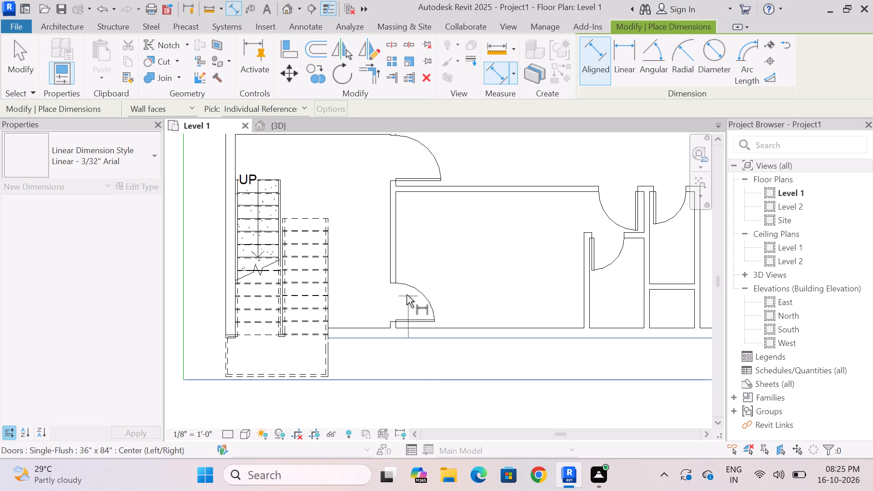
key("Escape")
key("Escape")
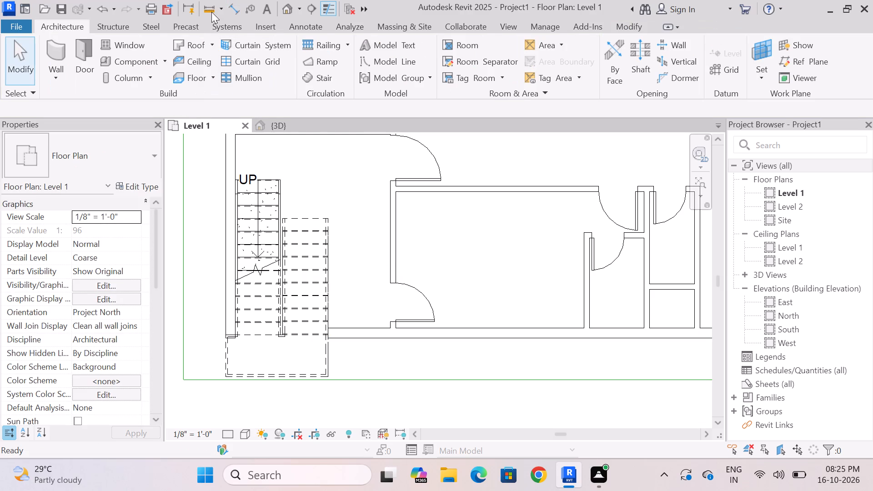
Measure the distance from the south exterior wall's outer face to the green boundary line.
left_click(210, 7)
left_click(439, 340)
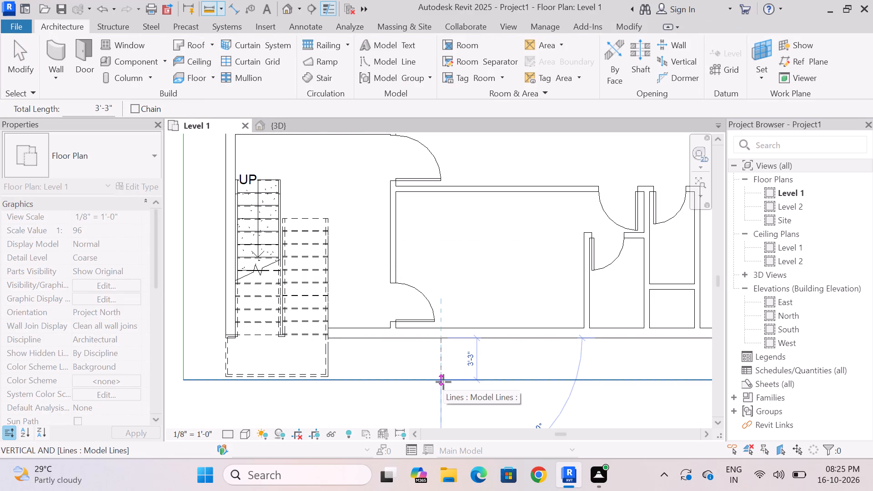
key("Escape")
Delete the outer rectangular handrail that runs along the stair runs and around the landing in the Level 1 plan.
scroll(439, 359, "down", 3)
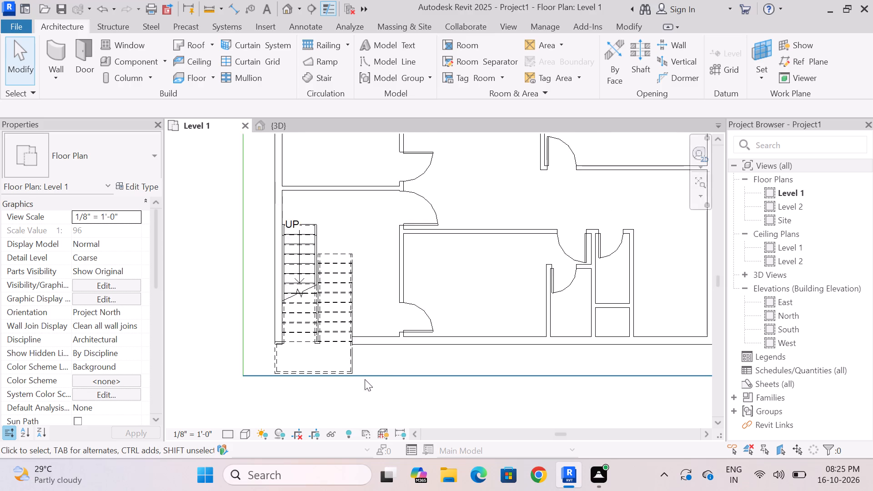
scroll(331, 379, "up", 7)
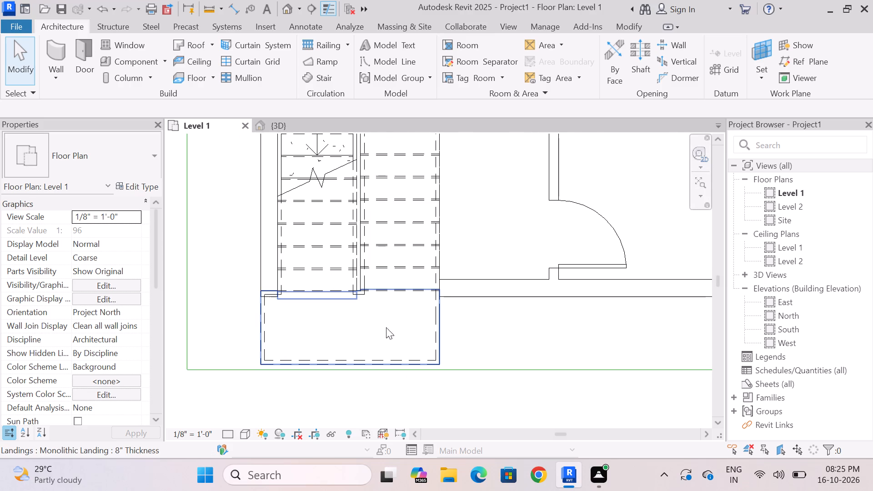
left_click(217, 122)
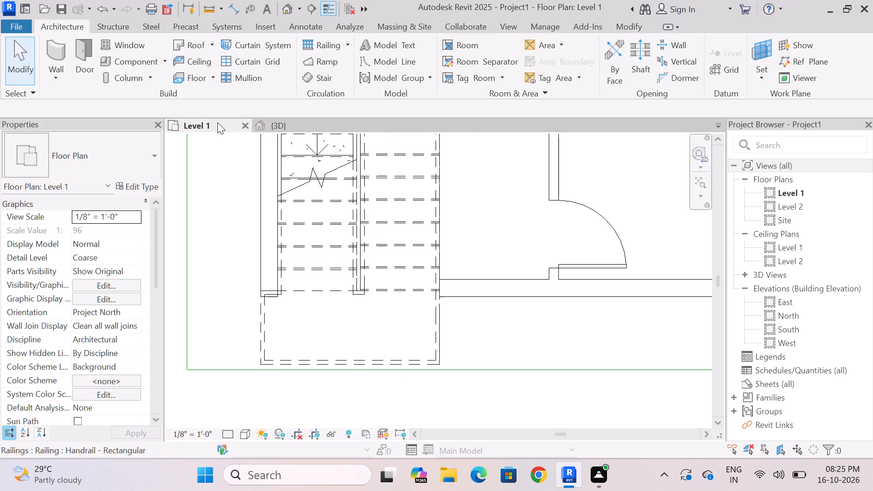
scroll(246, 281, "up", 4)
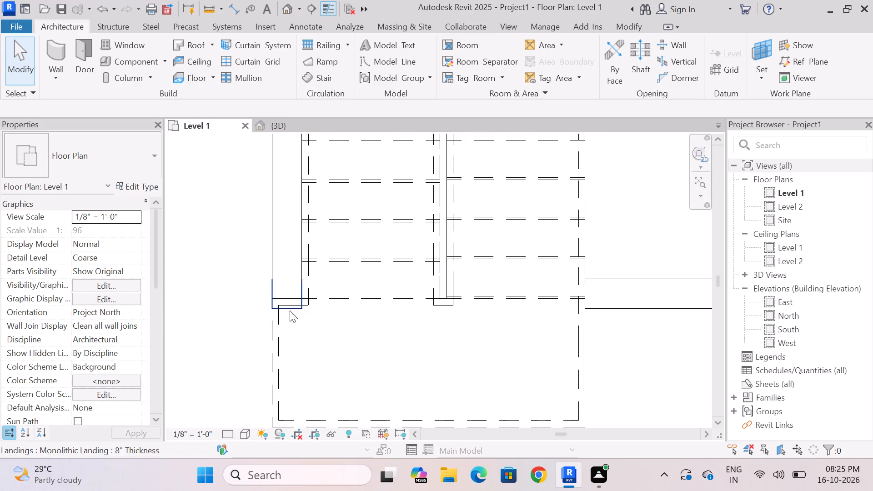
scroll(276, 245, "down", 3)
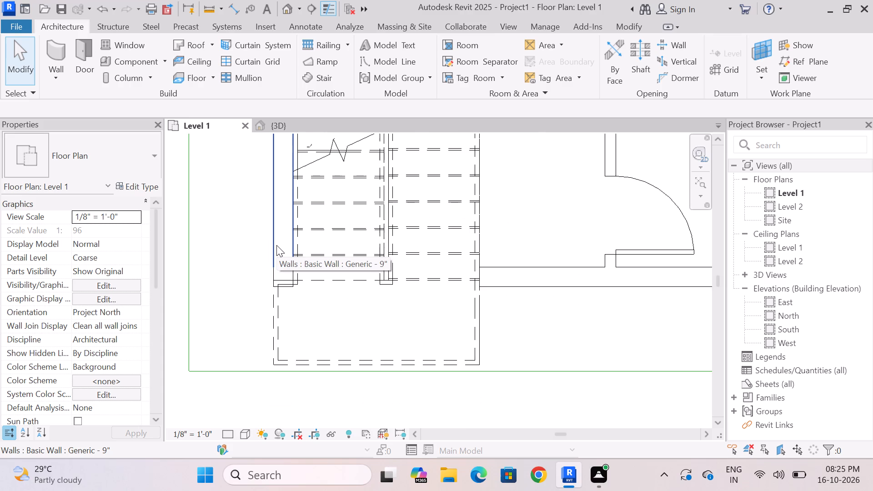
scroll(276, 245, "up", 4)
scroll(276, 246, "down", 3)
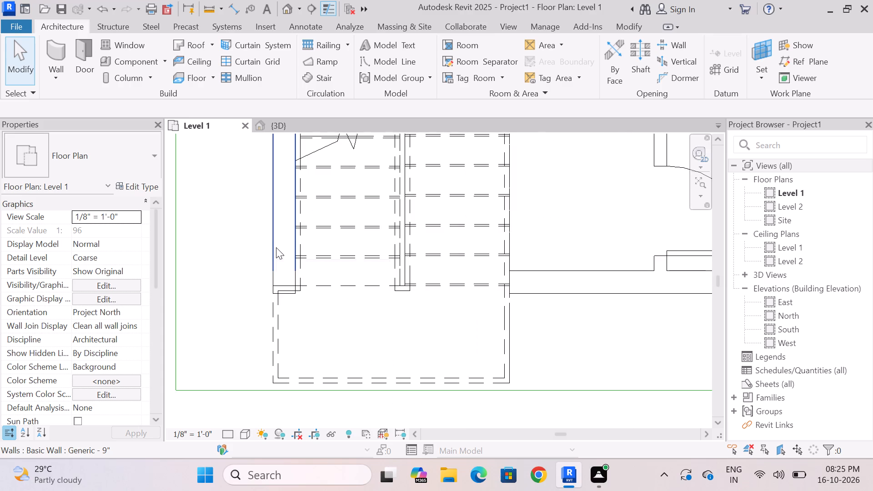
left_click(348, 386)
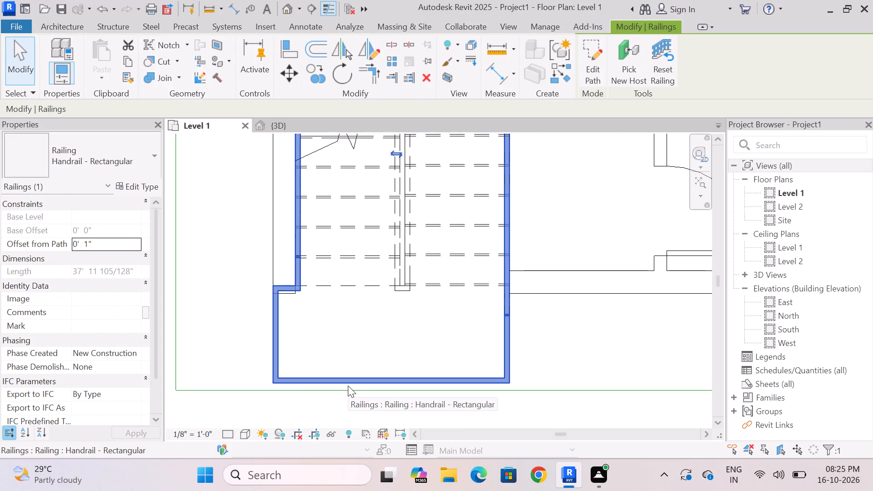
key("Delete")
Align the stair landing's south edge with the green model line south of the building.
scroll(258, 353, "down", 4)
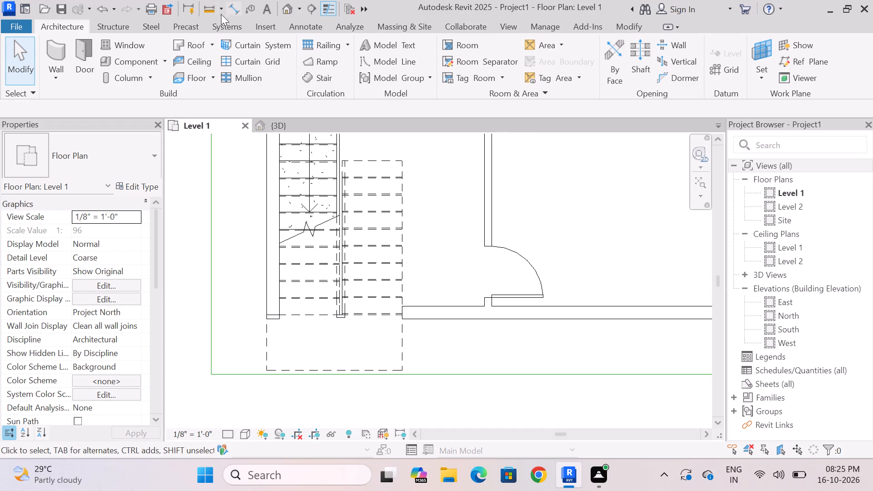
left_click(621, 29)
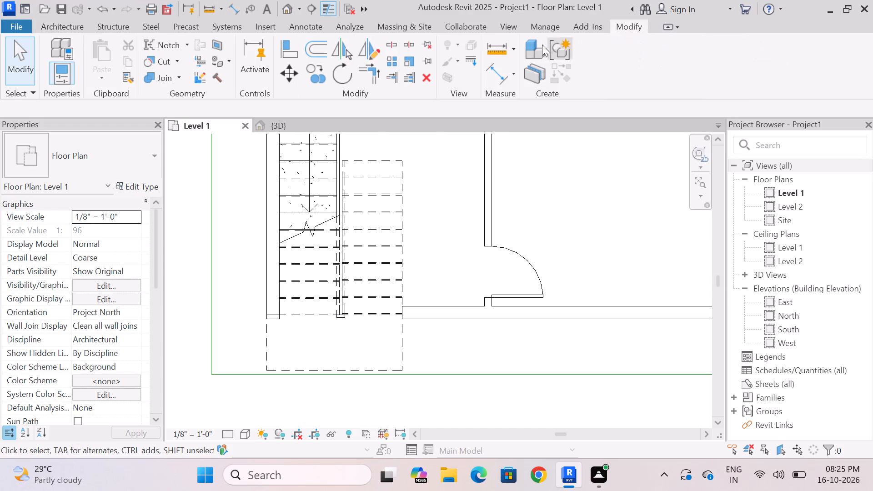
left_click(288, 56)
scroll(364, 420, "up", 5)
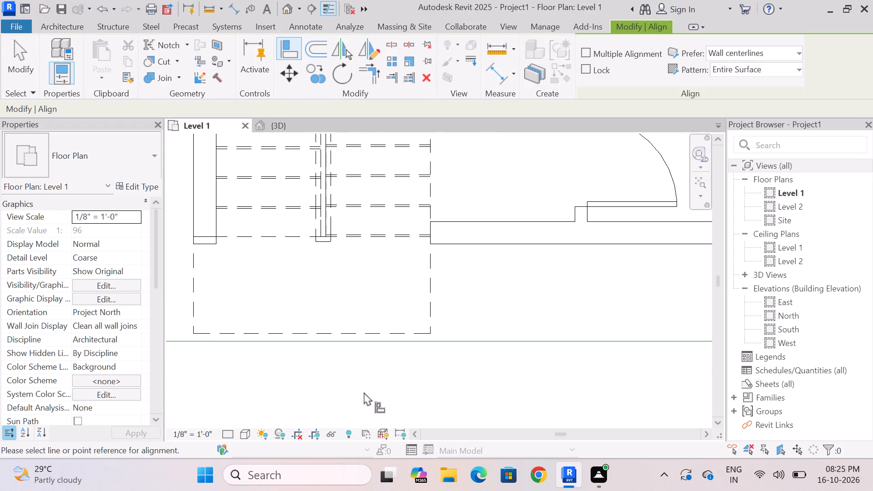
scroll(355, 362, "up", 2)
left_click(430, 321)
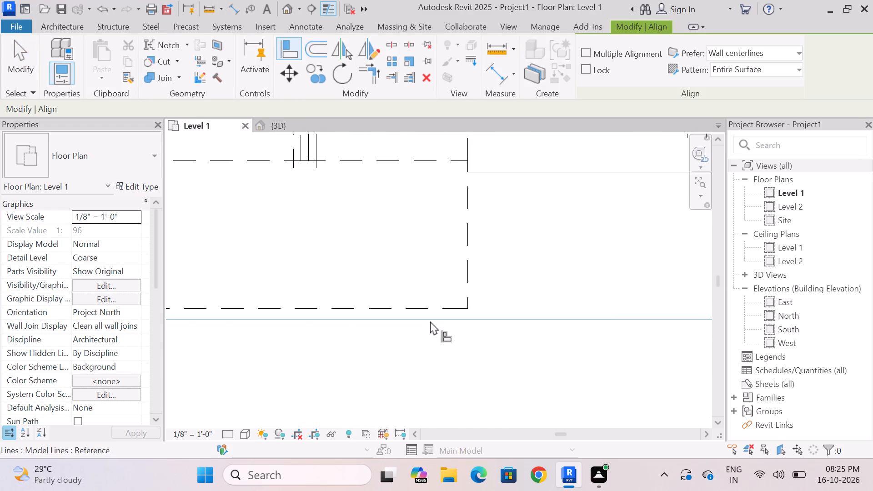
left_click(417, 307)
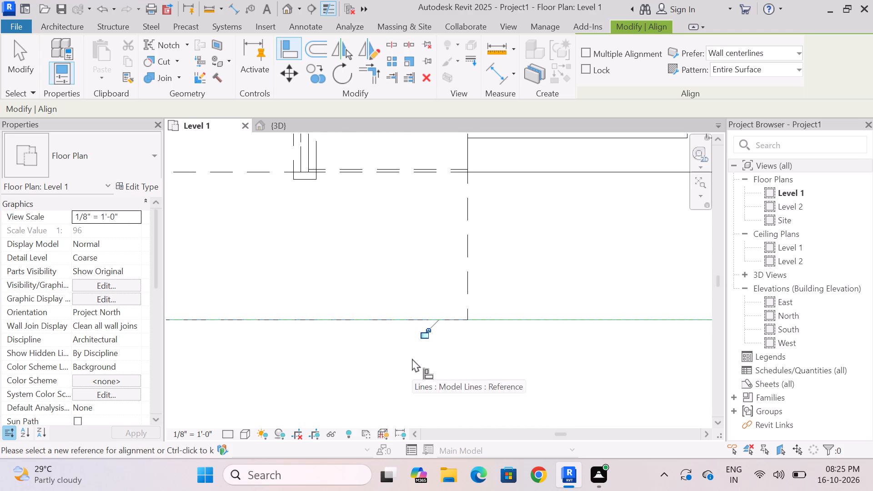
key("Escape")
scroll(406, 360, "down", 8)
scroll(319, 311, "up", 5)
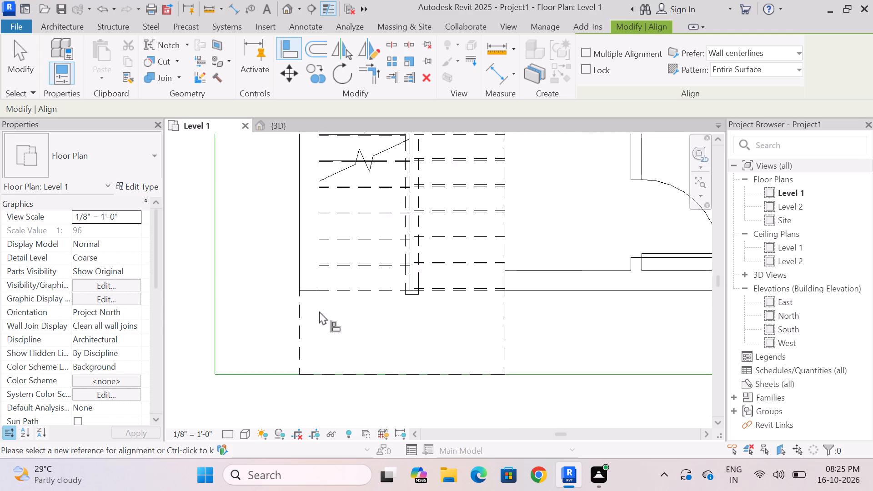
key("Escape")
Examine the aligned landing against the exterior walls in 3D from the west and south, and in the Level 1 plan.
left_click(275, 128)
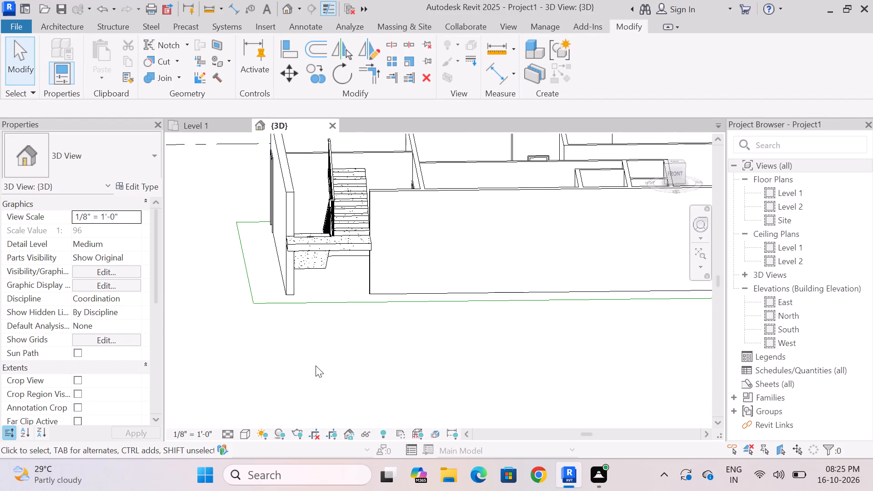
middle_click_drag(320, 364, 438, 333, "shift")
middle_click_drag(463, 351, 464, 351, "shift")
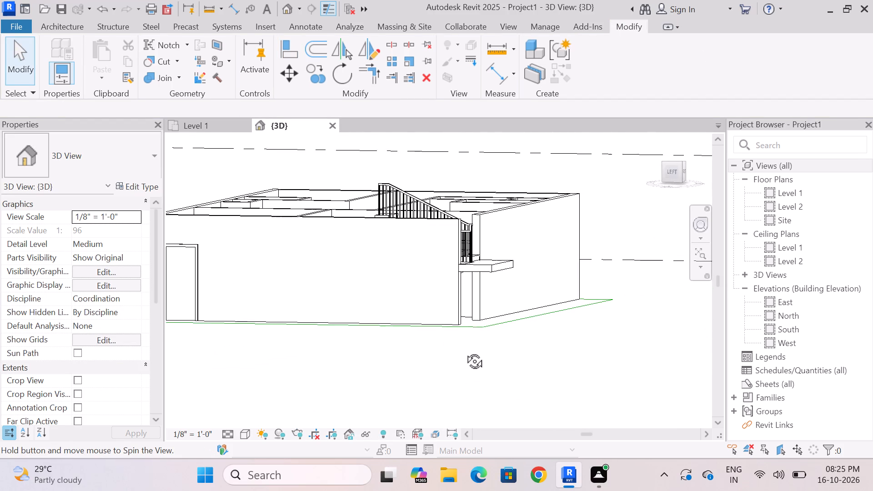
middle_click_drag(464, 351, 348, 364, "shift")
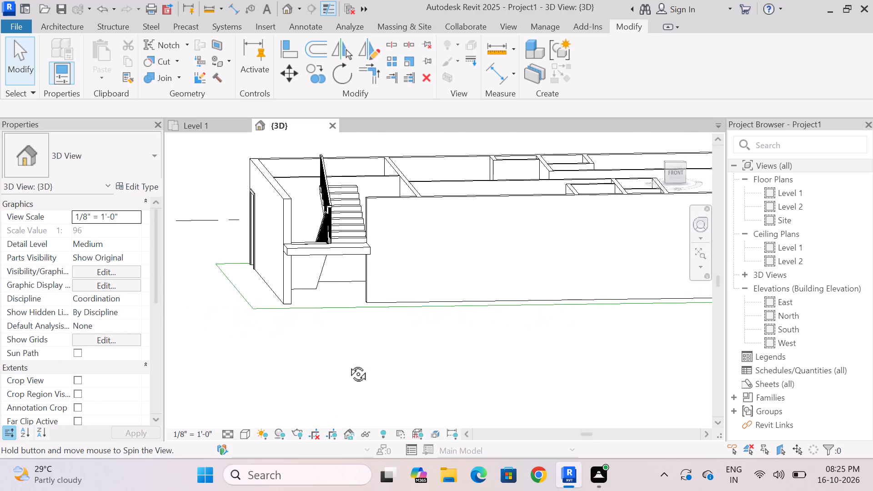
middle_click_drag(348, 364, 343, 359, "shift")
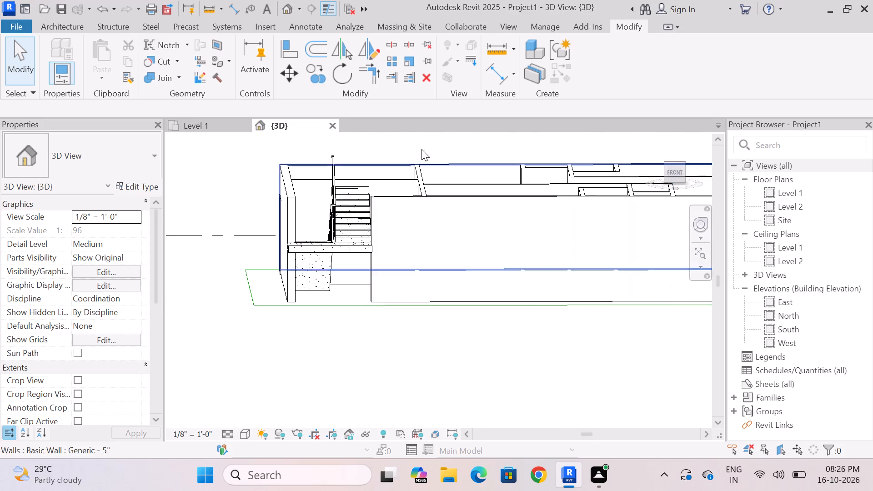
left_click(215, 125)
scroll(256, 280, "down", 2)
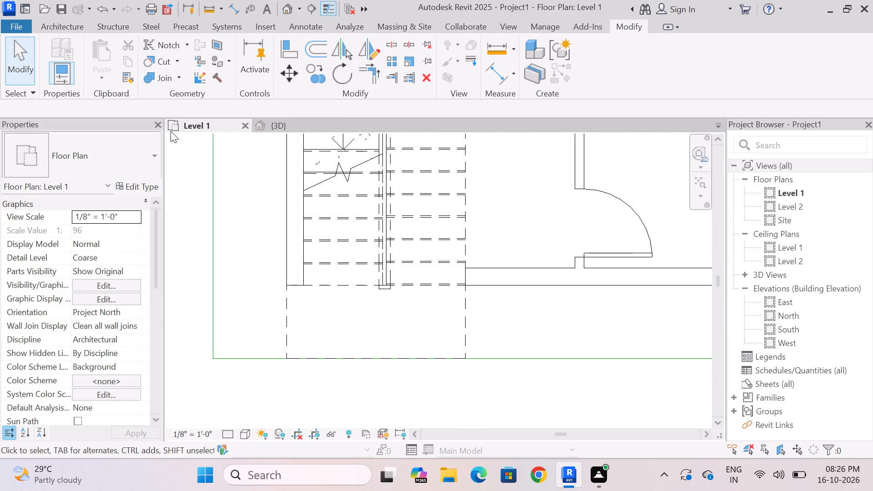
scroll(178, 185, "down", 6)
scroll(231, 238, "up", 3)
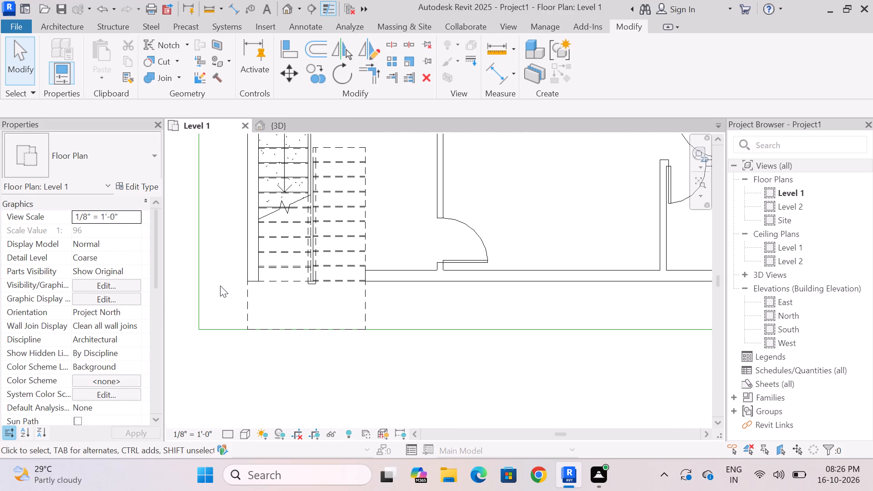
Draw 10' high Generic - 5" walls along the stair landing's west, south and east edges, with the south wall 7'-11" long.
left_click(54, 28)
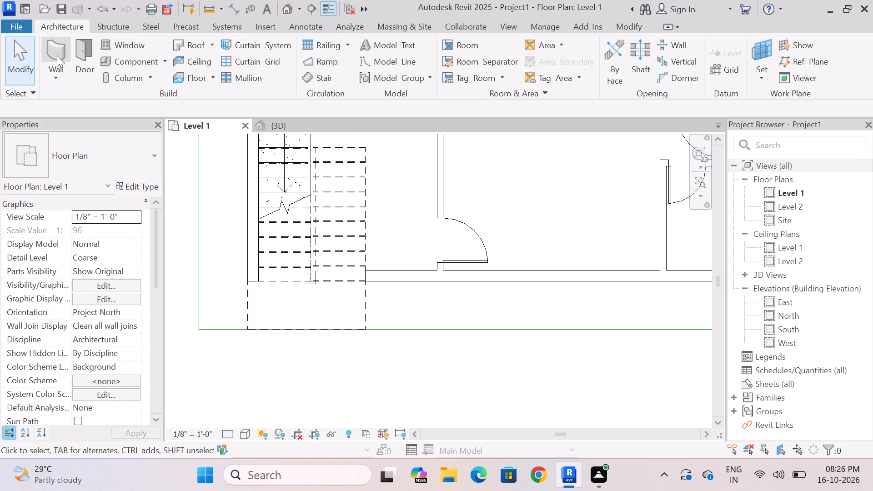
left_click(57, 55)
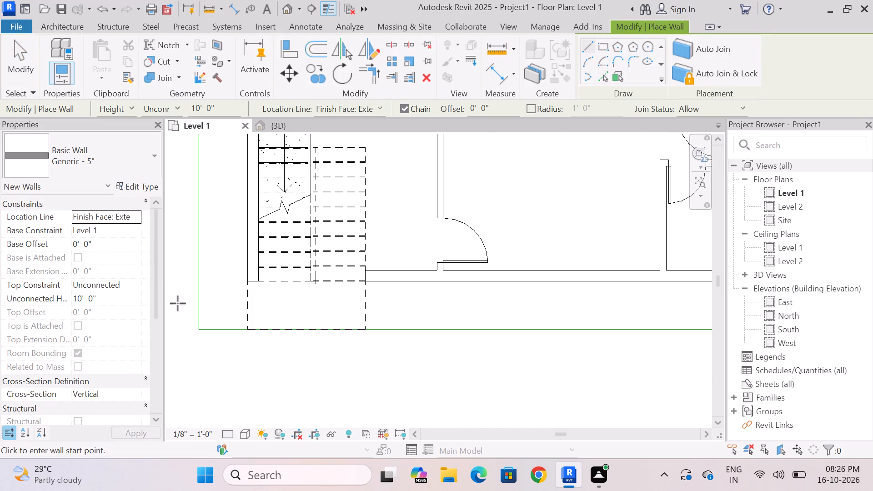
scroll(246, 300, "up", 7)
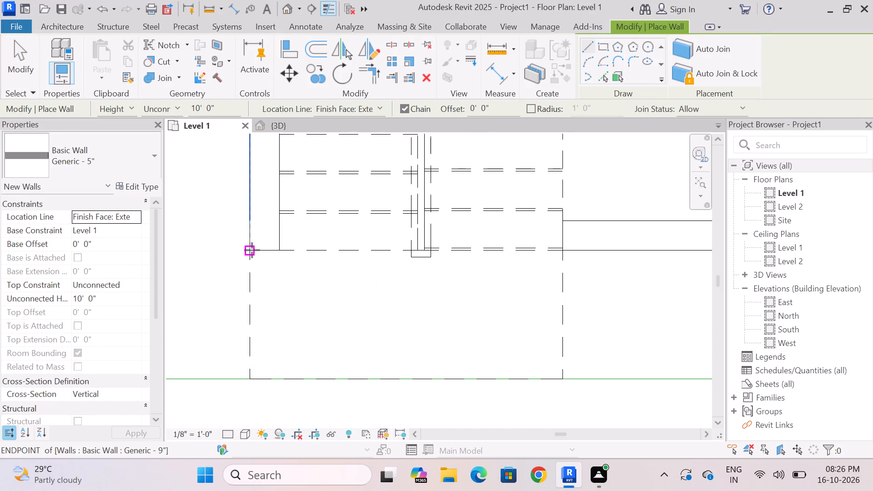
left_click_drag(252, 250, 252, 260)
key("space")
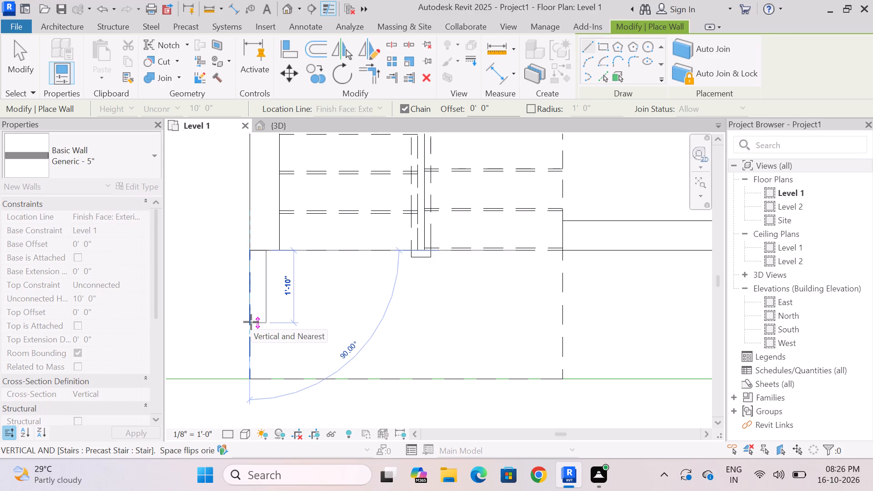
scroll(251, 322, "down", 5)
scroll(250, 367, "up", 3)
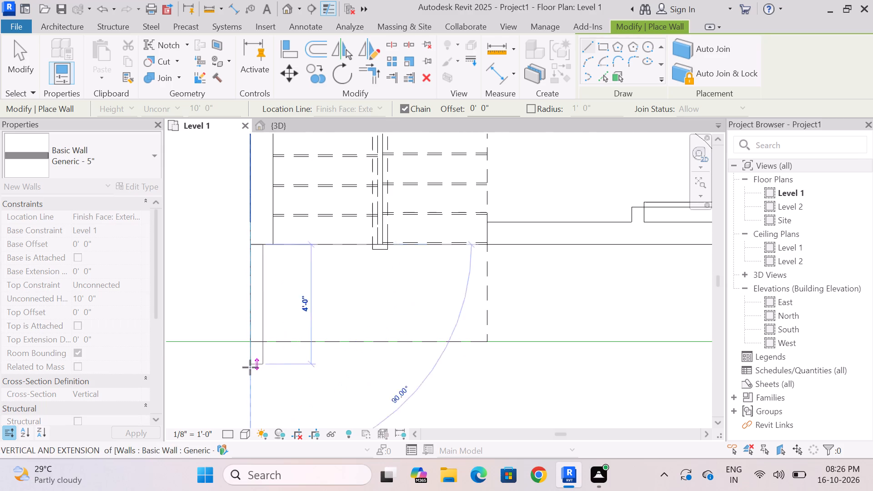
left_click(254, 341)
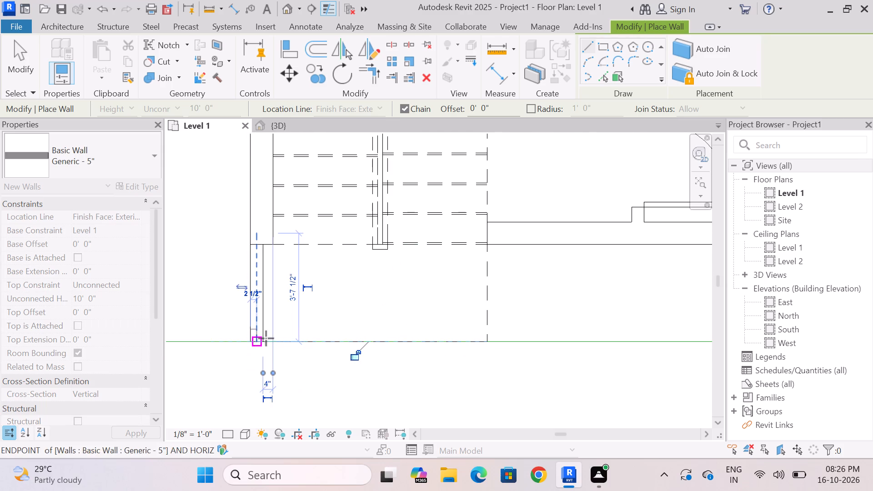
left_click(492, 342)
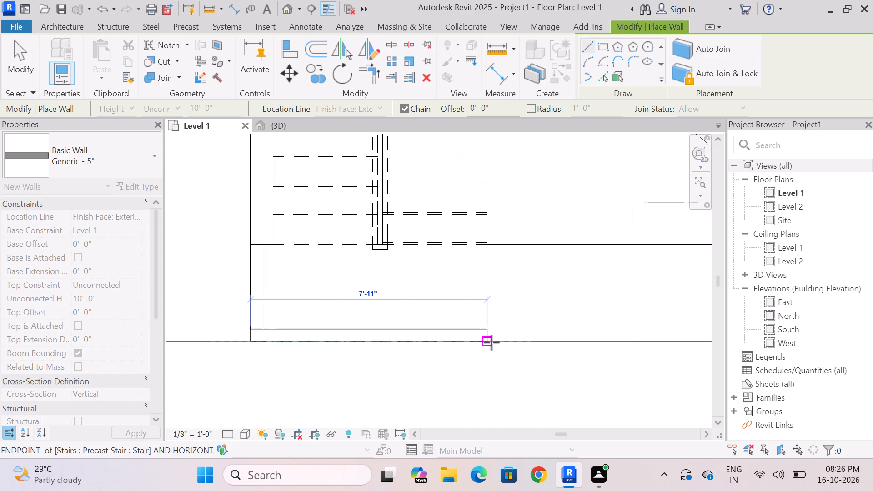
left_click(488, 245)
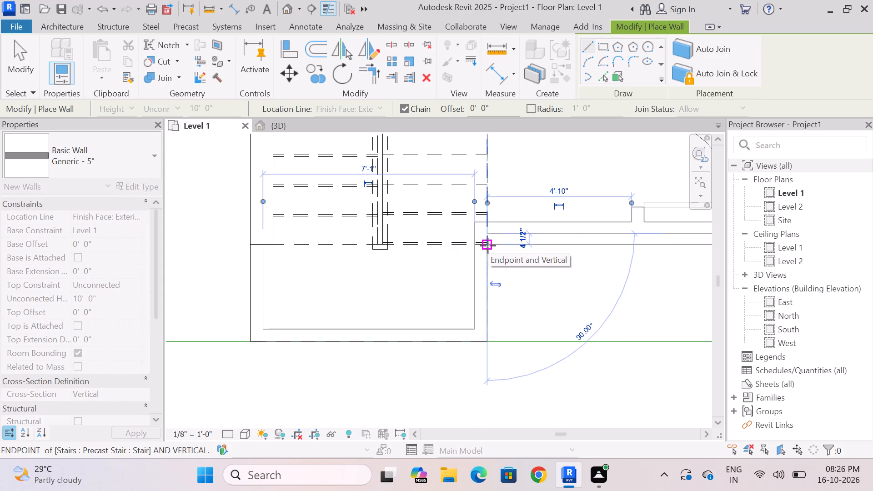
key("Escape")
scroll(348, 314, "down", 2)
key("Escape")
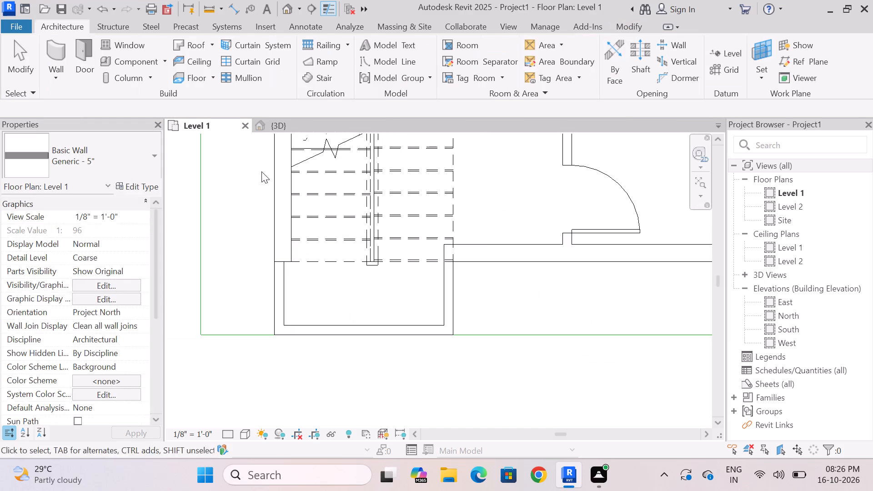
Examine the new landing walls and the stair landing in 3D from the south and southwest.
left_click(276, 127)
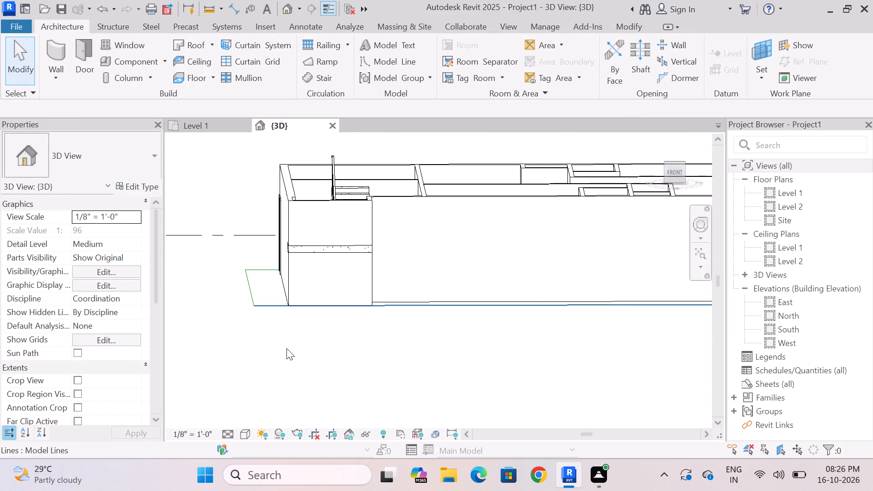
middle_click_drag(288, 348, 406, 345, "shift")
middle_click_drag(394, 362, 260, 357, "shift")
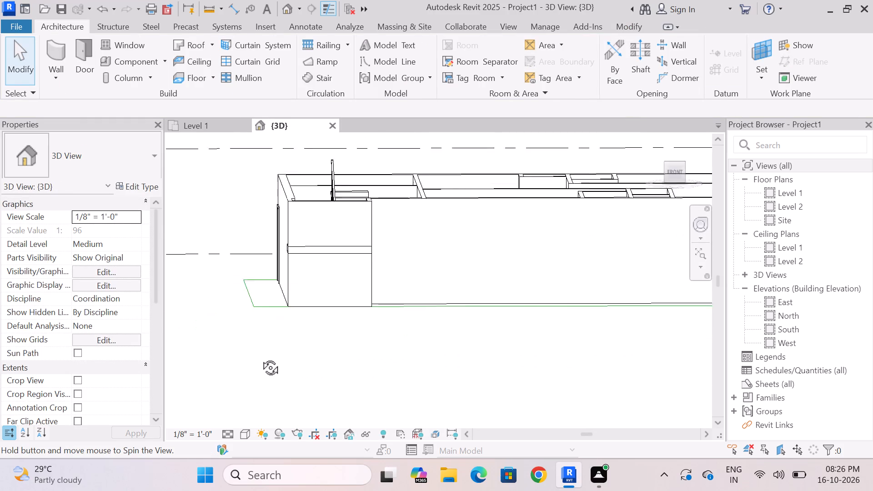
middle_click_drag(260, 357, 356, 361, "shift")
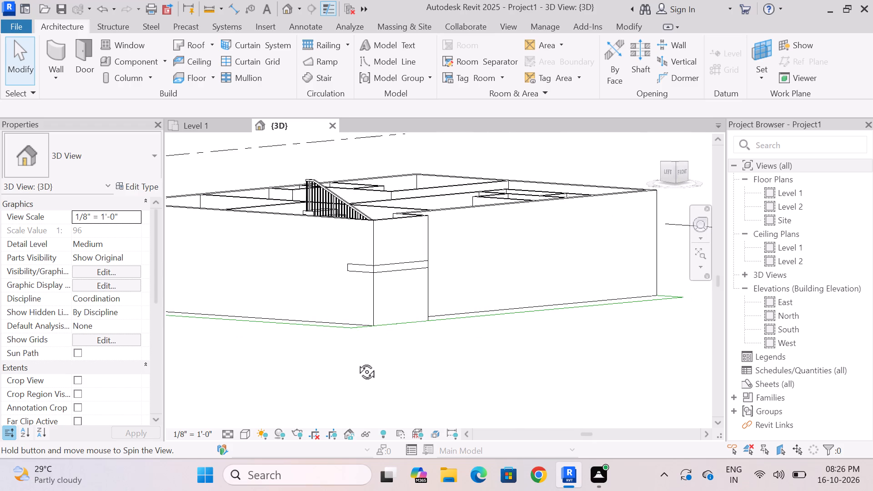
middle_click_drag(356, 361, 271, 372, "shift")
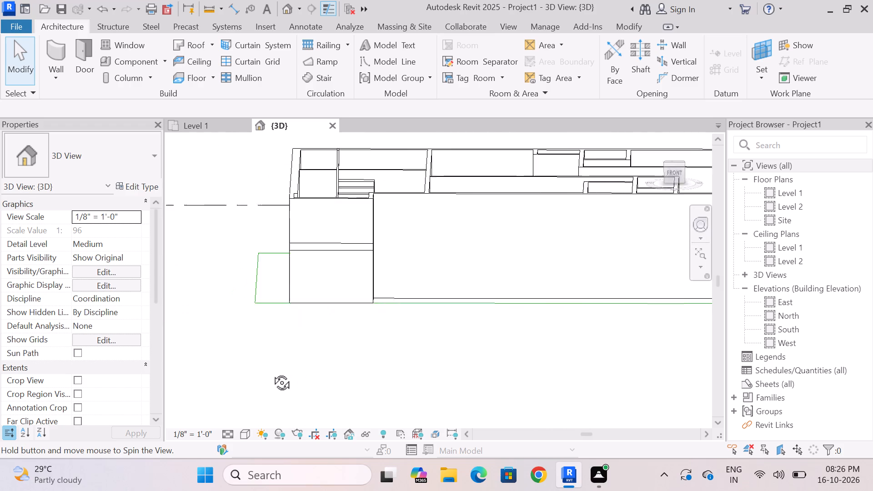
middle_click_drag(271, 372, 272, 403, "shift")
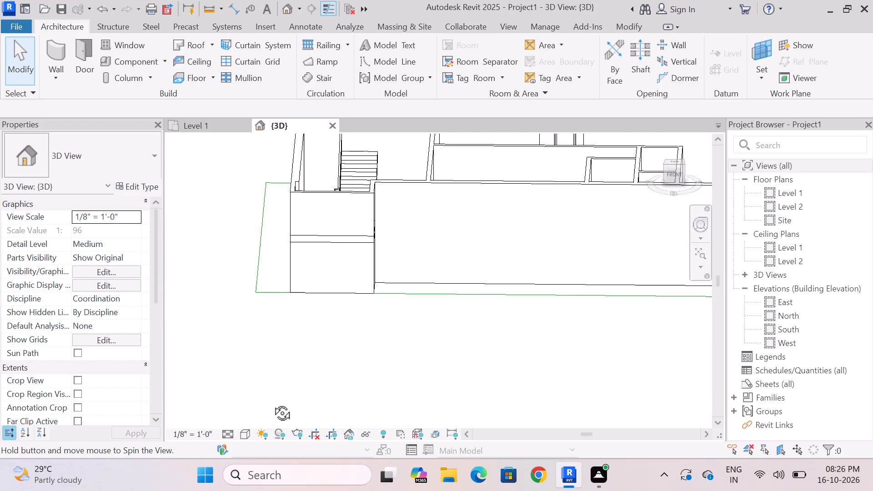
middle_click_drag(272, 403, 275, 394, "shift")
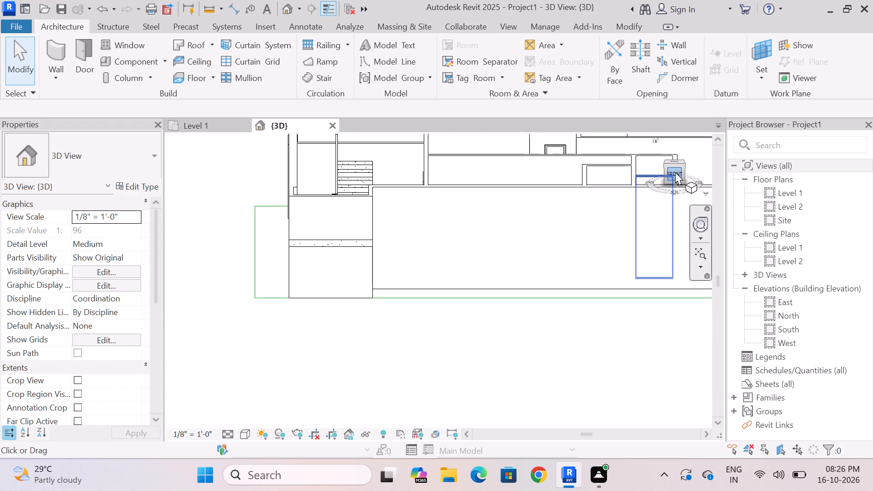
scroll(679, 169, "up", 4)
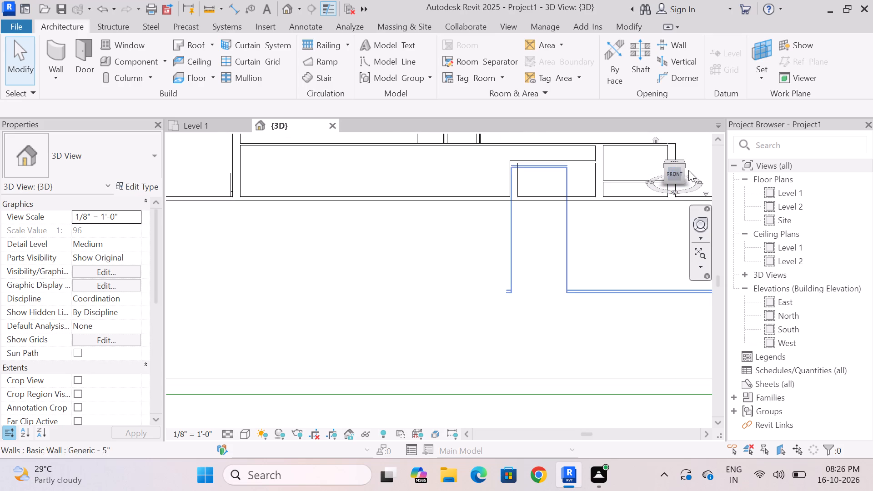
middle_click_drag(528, 251, 516, 253, "shift")
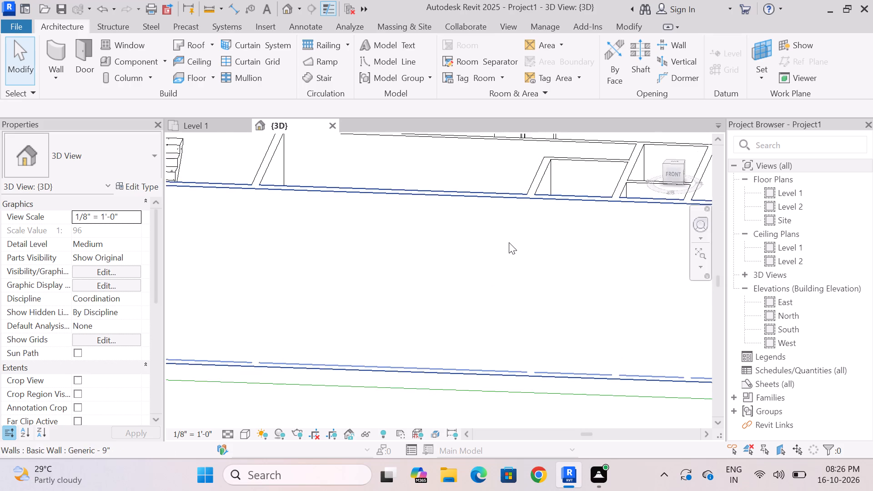
scroll(509, 242, "down", 8)
left_click_drag(536, 335, 556, 312)
right_click_drag(545, 325, 556, 312, "shift")
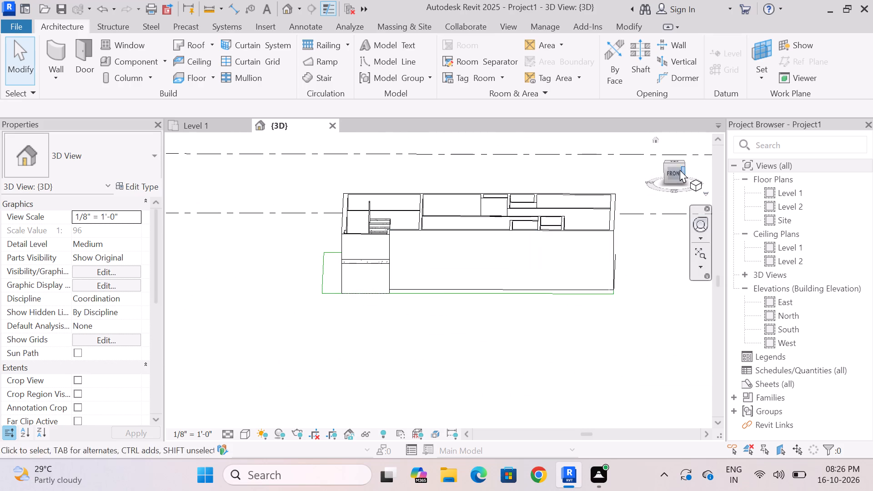
Raise the base of the south landing wall to the underside of the stair landing in the 3D front view.
left_click(678, 170)
scroll(472, 268, "up", 10)
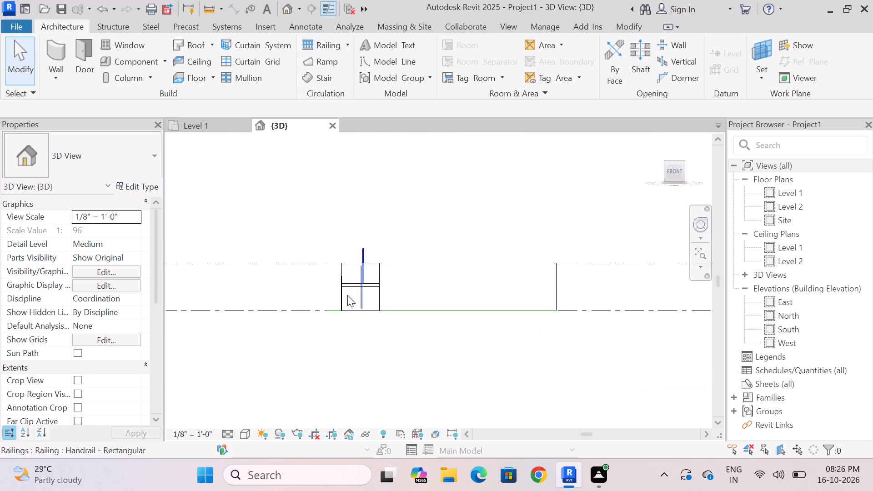
scroll(347, 295, "up", 8)
left_click(397, 301)
scroll(402, 306, "up", 5)
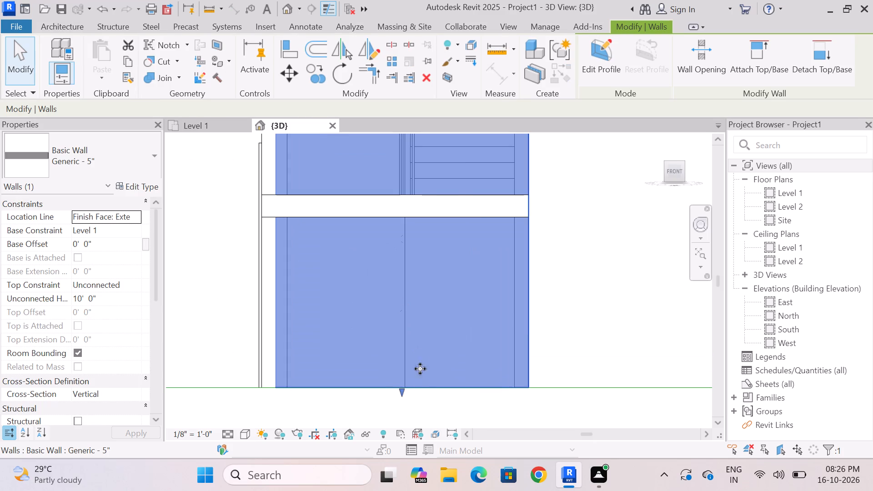
left_click_drag(403, 393, 394, 221)
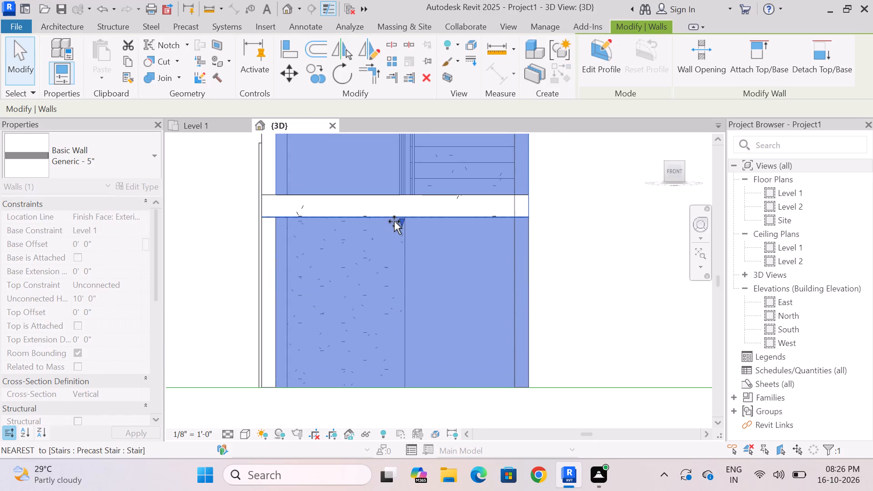
left_click_drag(394, 221, 394, 221)
key("Escape")
scroll(406, 275, "down", 3)
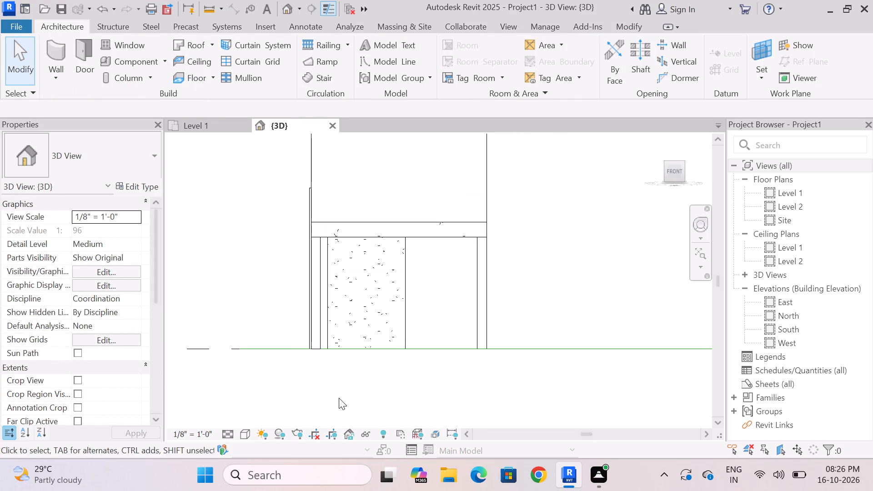
Raise the base of the west landing wall to the underside of the stair landing in the 3D left view.
middle_click_drag(339, 396, 449, 396, "shift")
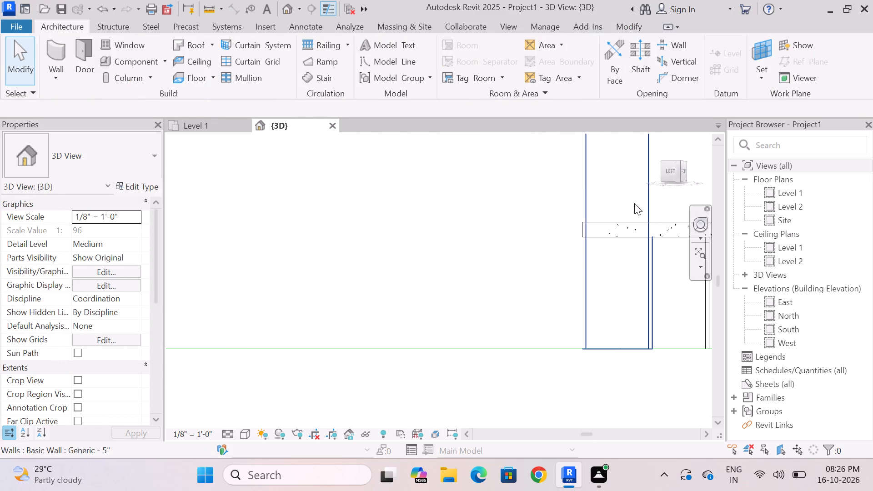
left_click(671, 170)
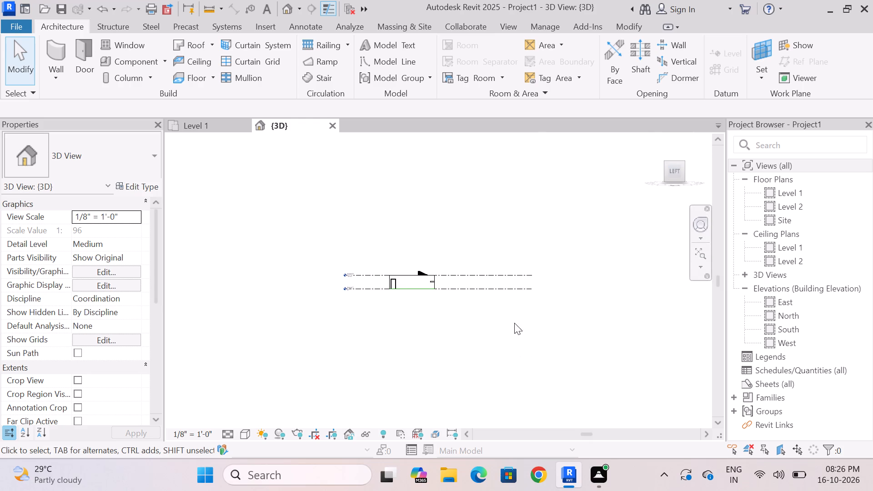
scroll(492, 300, "up", 18)
left_click(456, 295)
scroll(454, 296, "up", 2)
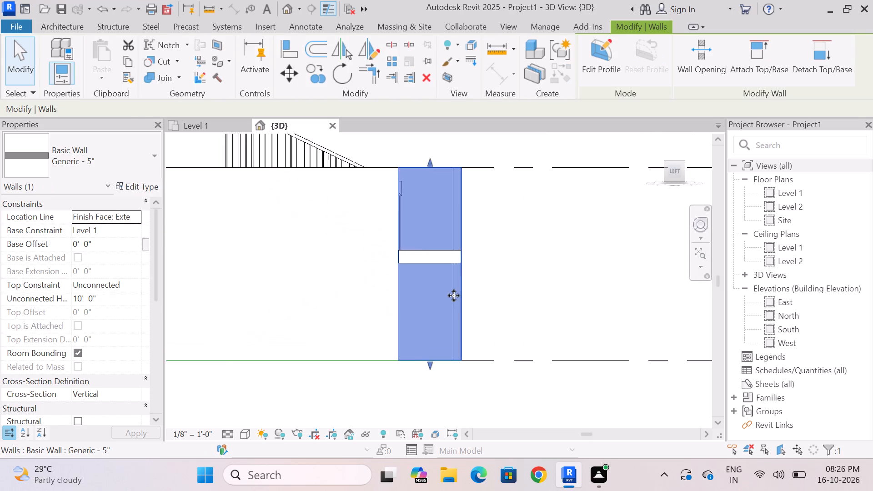
scroll(454, 296, "up", 2)
left_click_drag(418, 401, 423, 261)
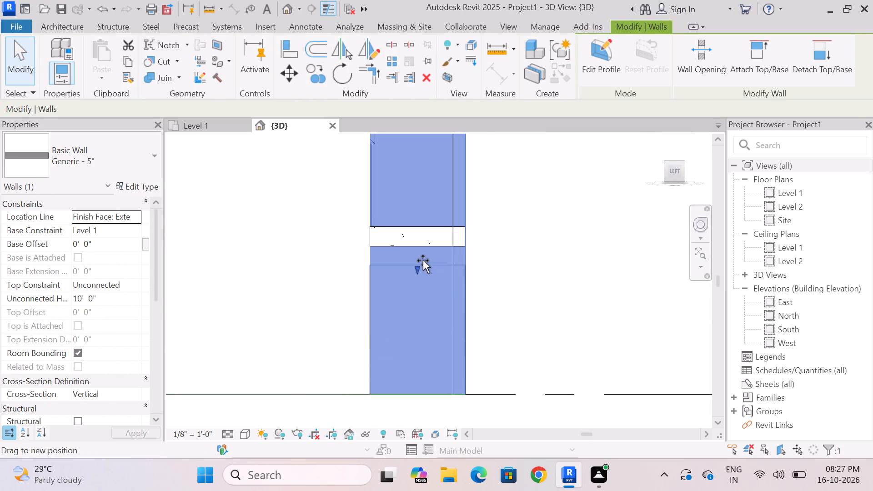
left_click_drag(423, 261, 424, 247)
key("Escape")
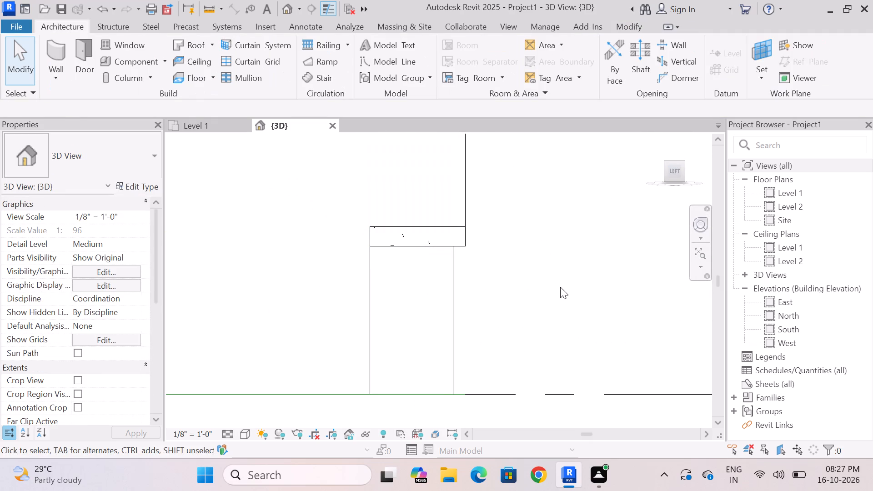
Raise the east landing wall's base to the underside of the stair landing, a base offset of about 5' 0 1/2".
middle_click_drag(560, 287, 395, 320, "shift")
scroll(406, 278, "down", 7)
middle_click_drag(346, 348, 334, 344, "shift")
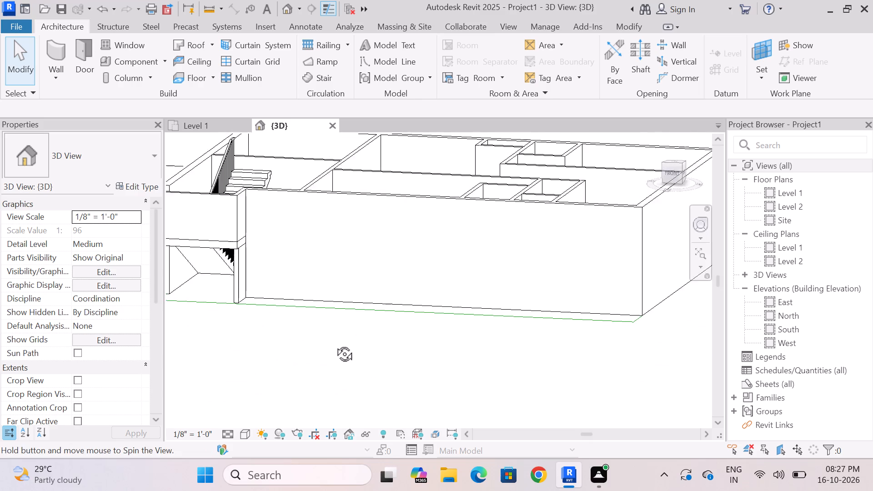
middle_click_drag(334, 344, 323, 341, "shift")
left_click(684, 172)
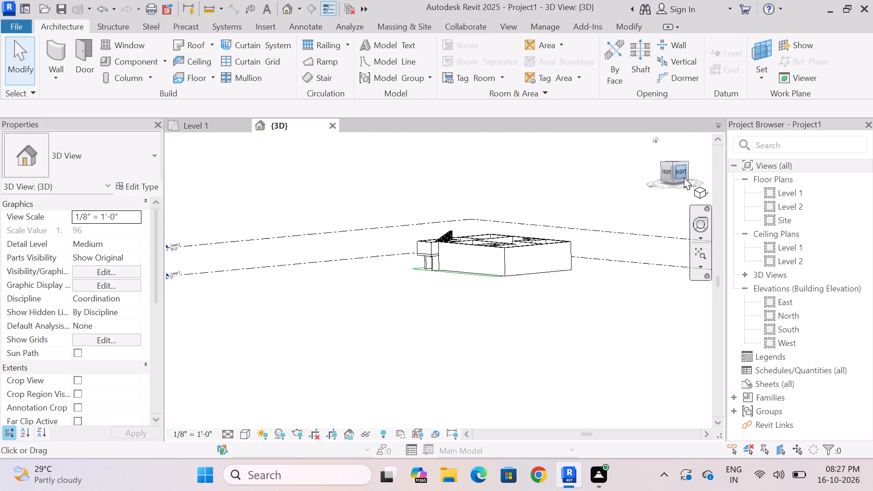
scroll(456, 281, "up", 19)
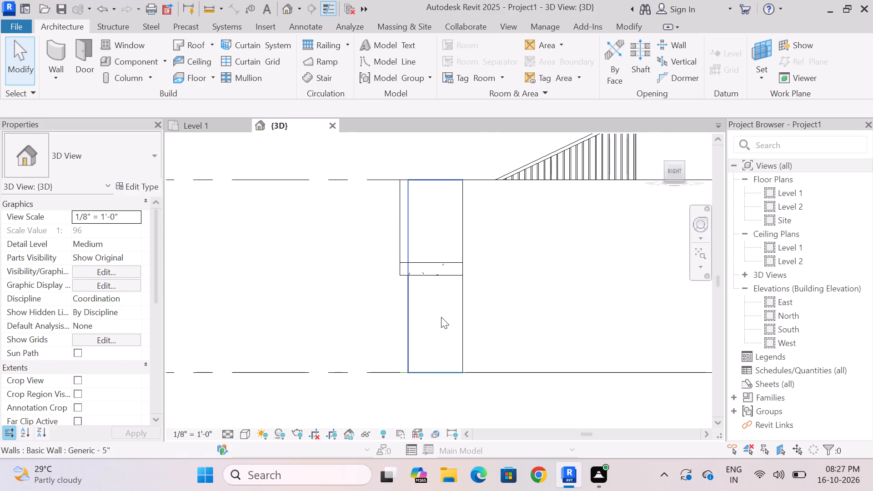
left_click(441, 317)
scroll(435, 299, "up", 3)
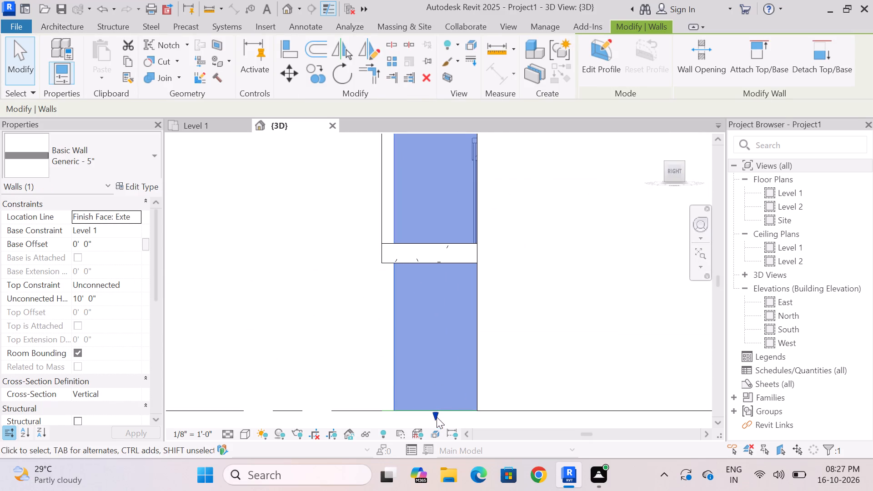
left_click_drag(436, 417, 444, 265)
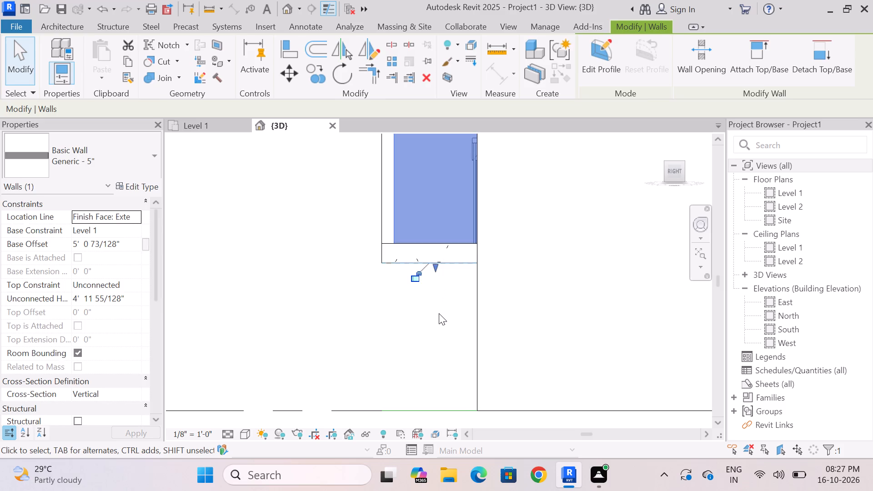
key("Escape")
Examine the raised landing enclosure and the opening beneath it in 3D from the south and southwest.
scroll(323, 296, "down", 4)
middle_click_drag(271, 294, 366, 295, "shift")
scroll(495, 298, "down", 6)
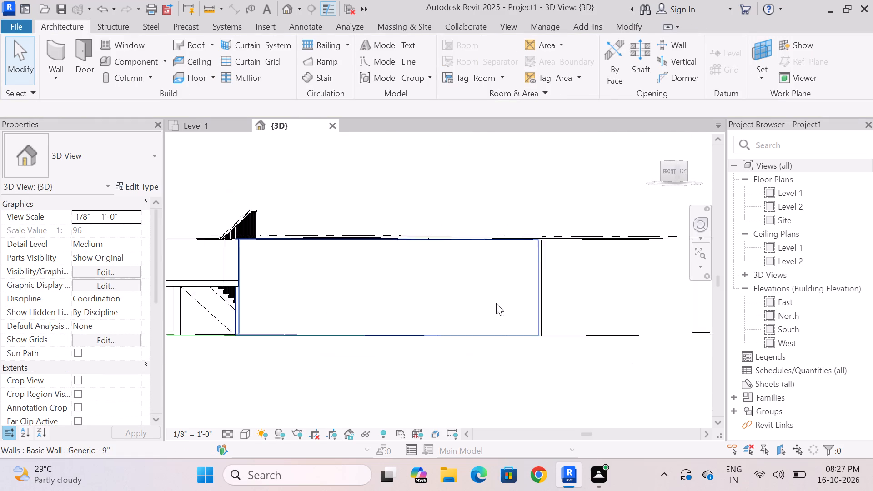
scroll(496, 303, "down", 2)
middle_click_drag(416, 359, 508, 360, "shift")
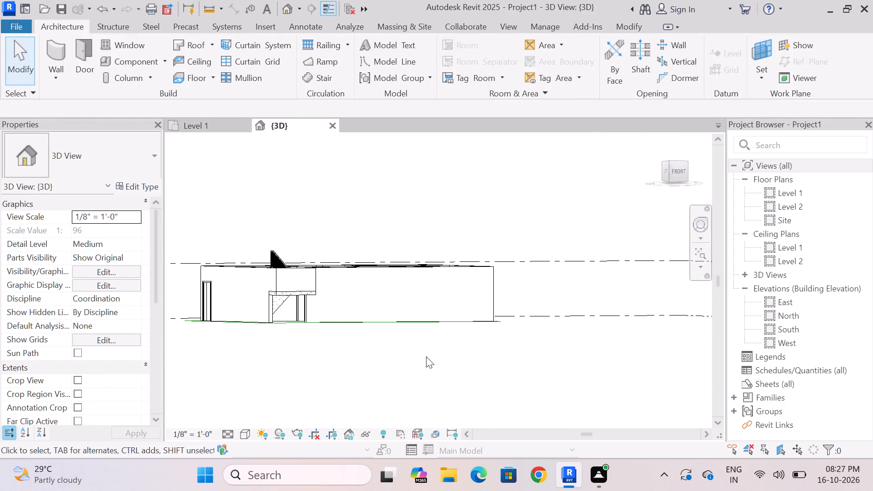
middle_click_drag(429, 360, 524, 363, "shift")
middle_click_drag(512, 362, 415, 401, "shift")
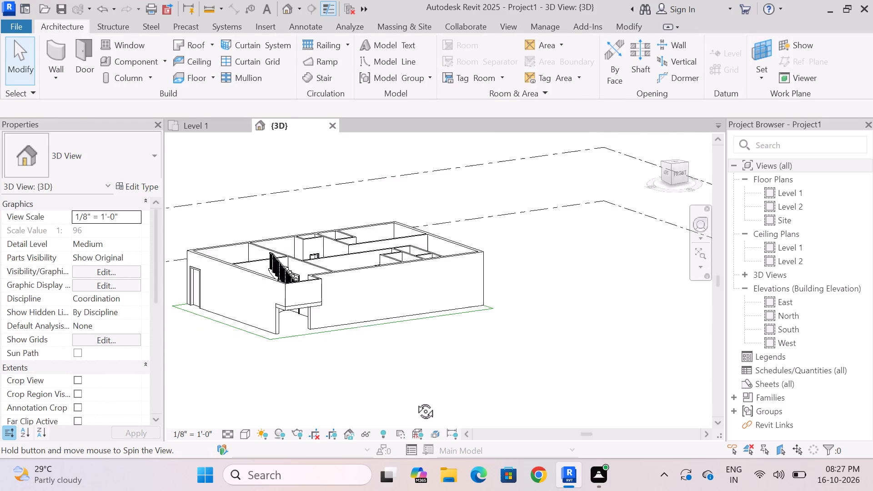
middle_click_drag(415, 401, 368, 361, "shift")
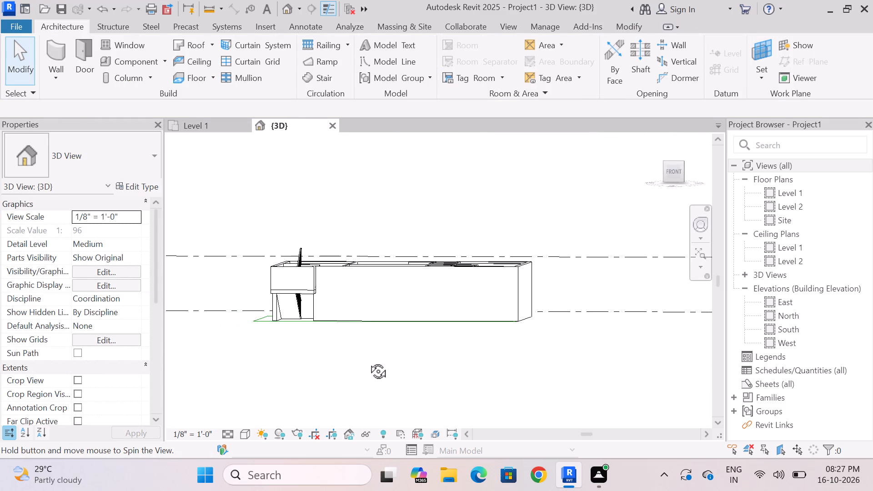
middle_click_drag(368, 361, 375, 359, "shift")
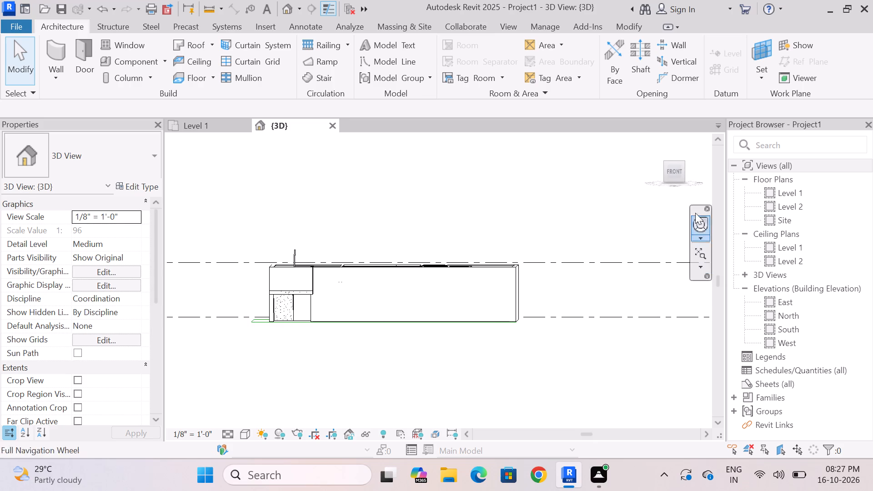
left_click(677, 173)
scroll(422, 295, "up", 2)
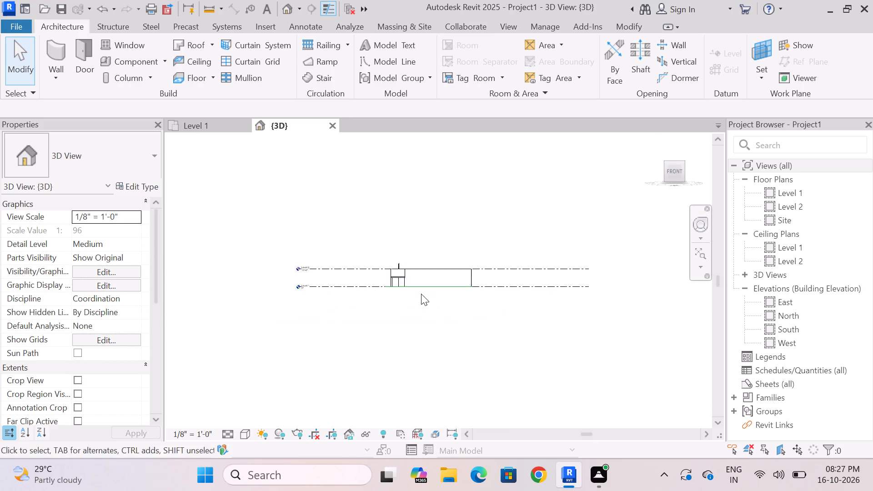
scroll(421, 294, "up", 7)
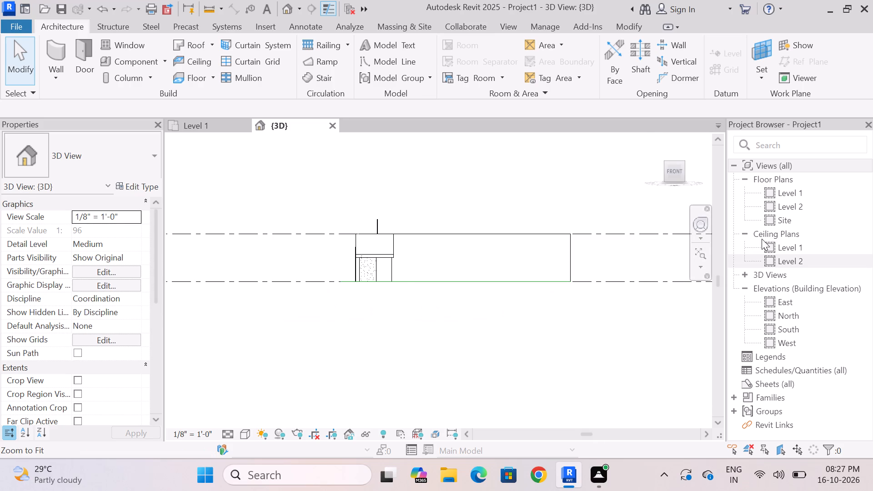
On the Level 1 floor plan, set up a new Generic - 9" wall with an unconnected height of 6'.
double_click(786, 193)
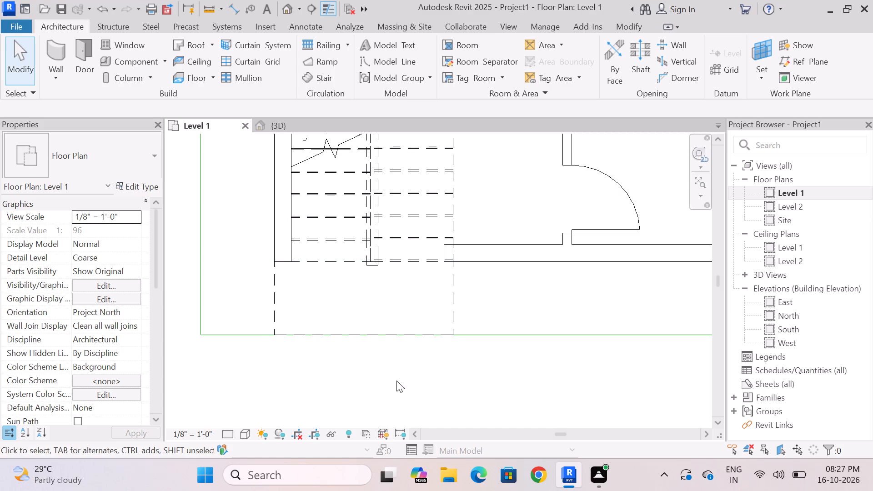
left_click(60, 53)
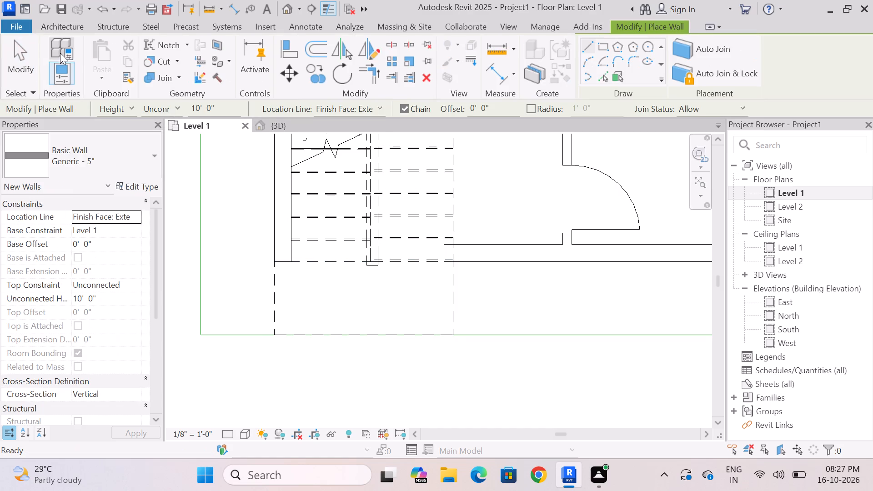
left_click(151, 165)
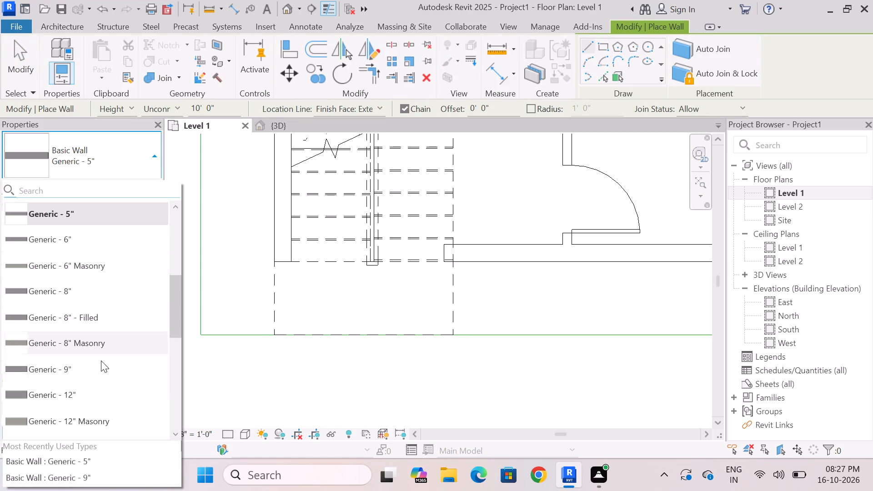
left_click(93, 369)
left_click(111, 301)
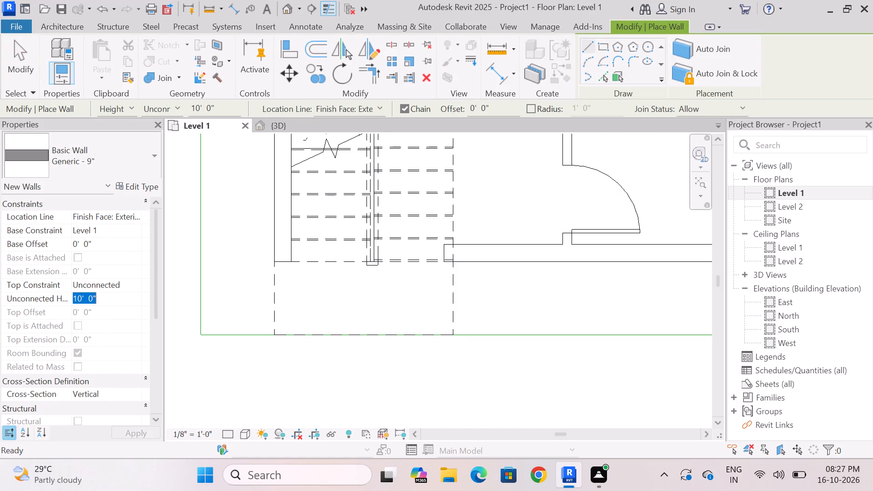
key("BackSpace")
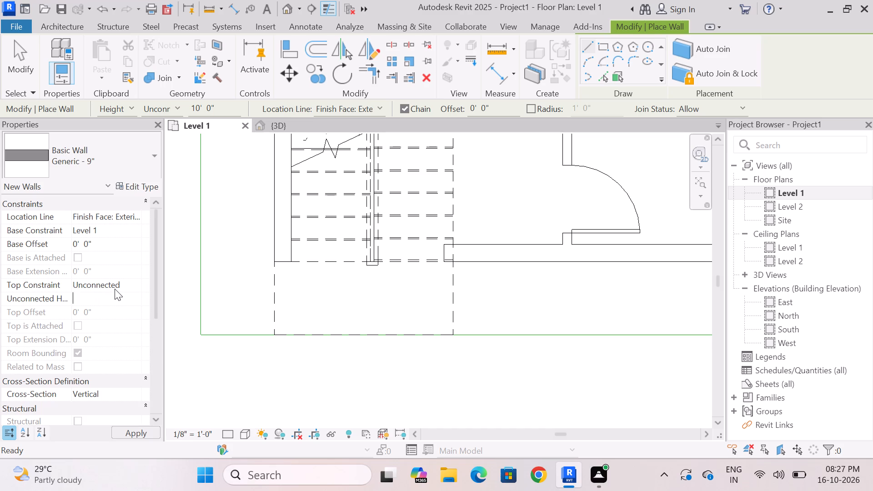
key("6")
key("apostrophe")
key("Return")
scroll(442, 236, "up", 3)
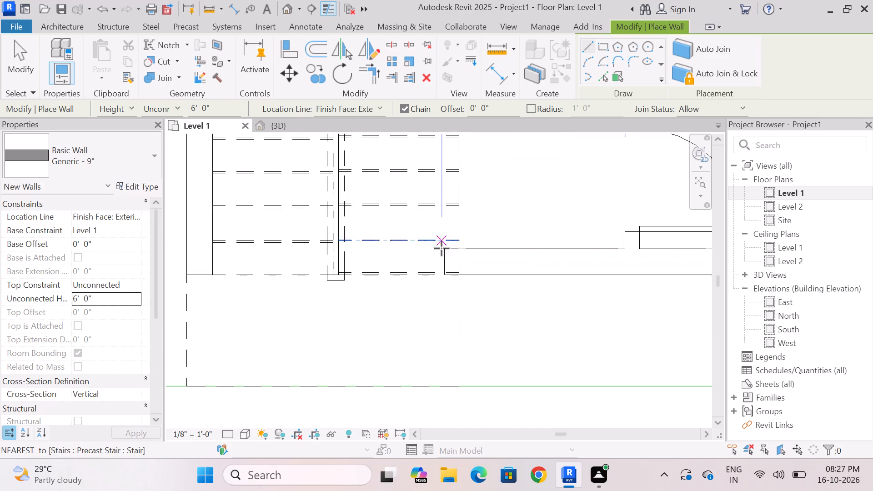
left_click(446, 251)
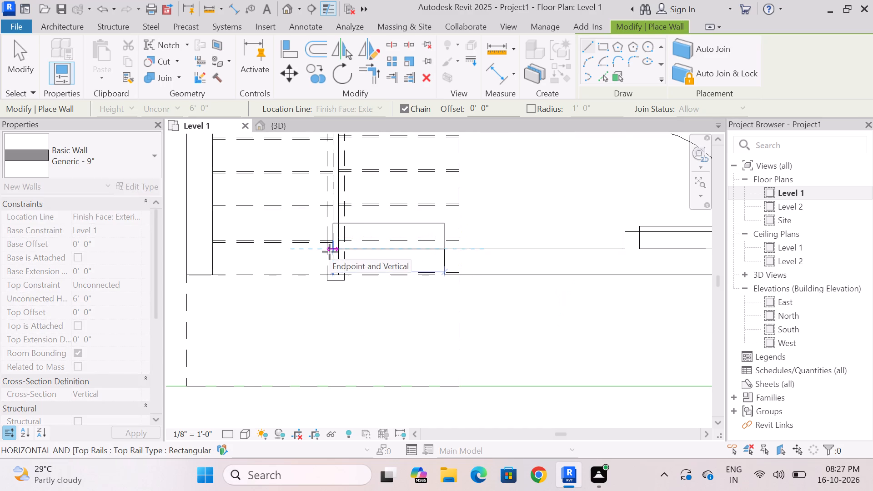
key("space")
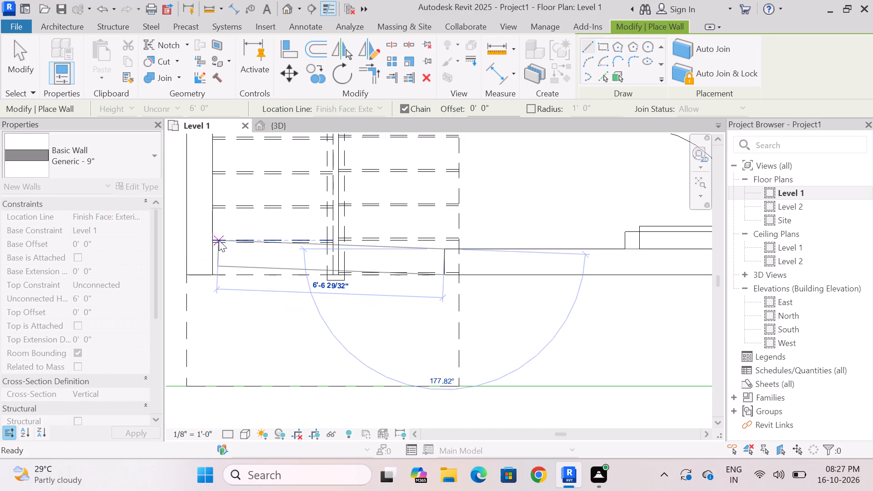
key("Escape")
Draw the wall beneath the stair from the open end of the south exterior wall to the west wall's inner face.
left_click(445, 275)
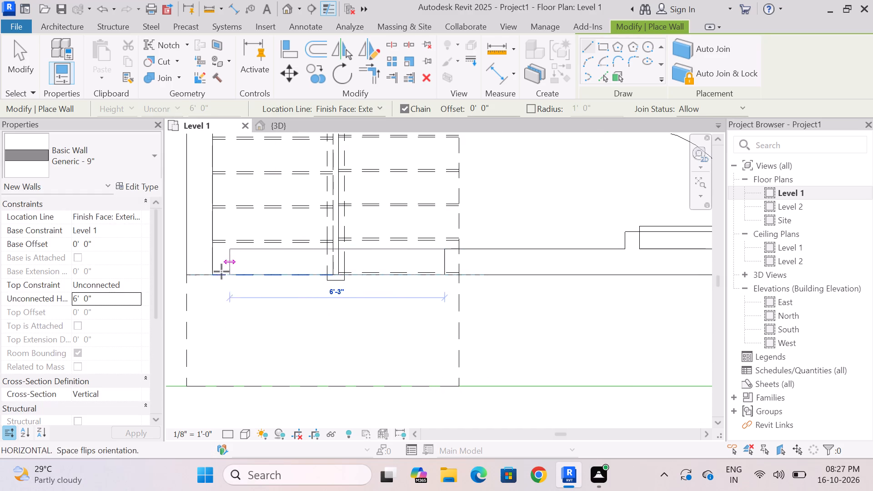
left_click(213, 273)
key("Escape")
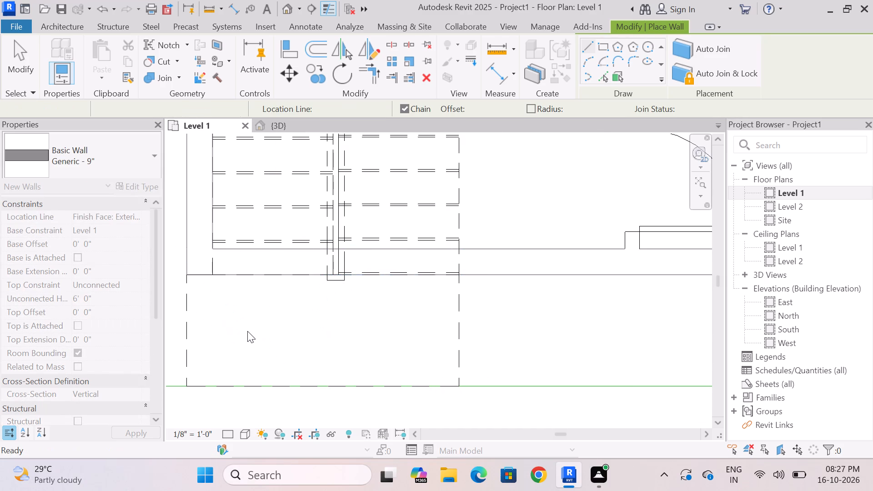
key("Escape")
Examine the new wall beneath the stair landing in the 3D view from the front, below and above.
left_click(280, 125)
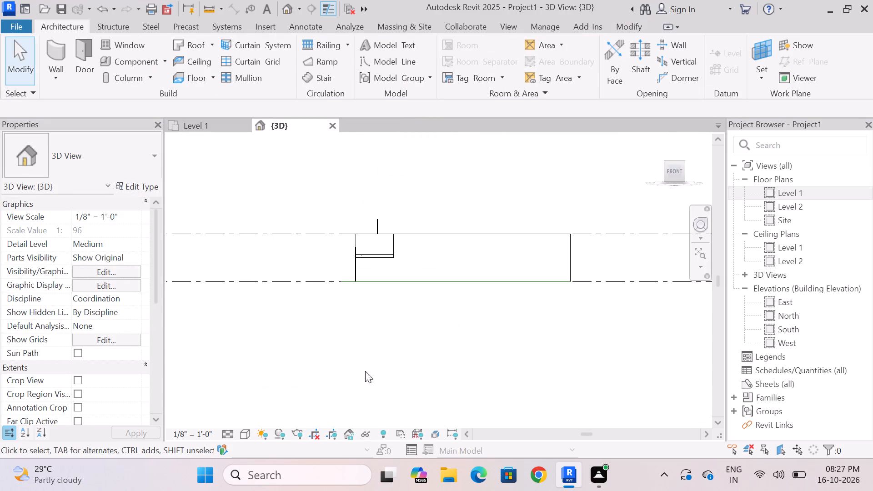
scroll(377, 257, "up", 5)
middle_click_drag(372, 336, 366, 327)
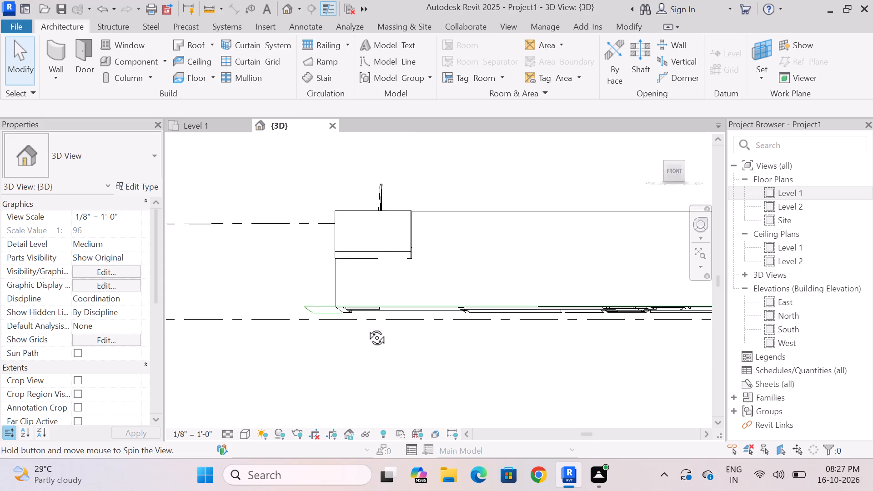
middle_click_drag(366, 327, 412, 289)
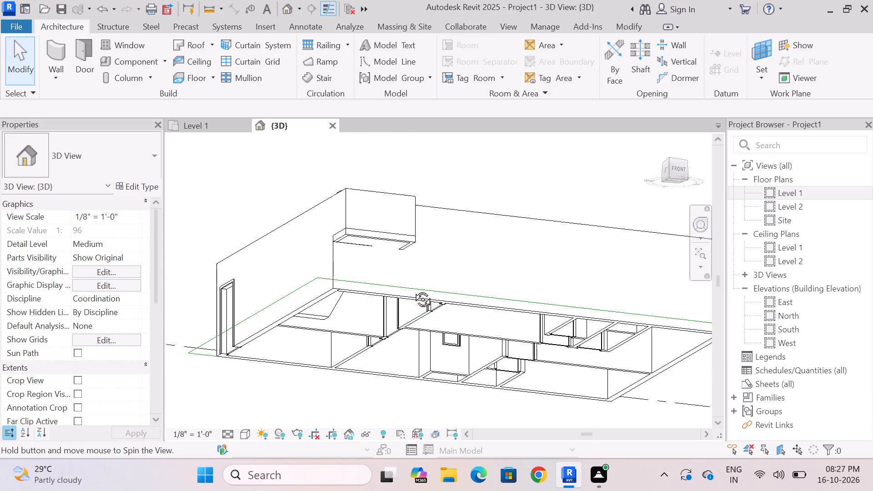
middle_click_drag(412, 289, 398, 303)
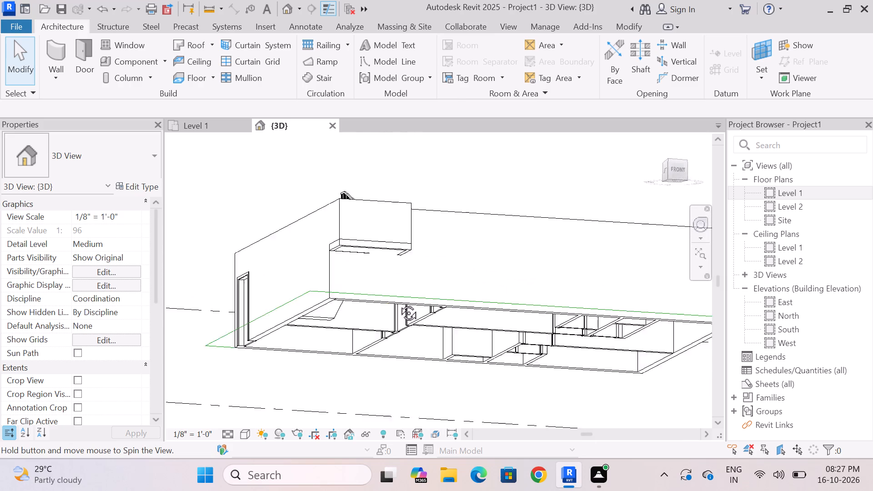
middle_click_drag(398, 303, 370, 309)
scroll(365, 281, "up", 7)
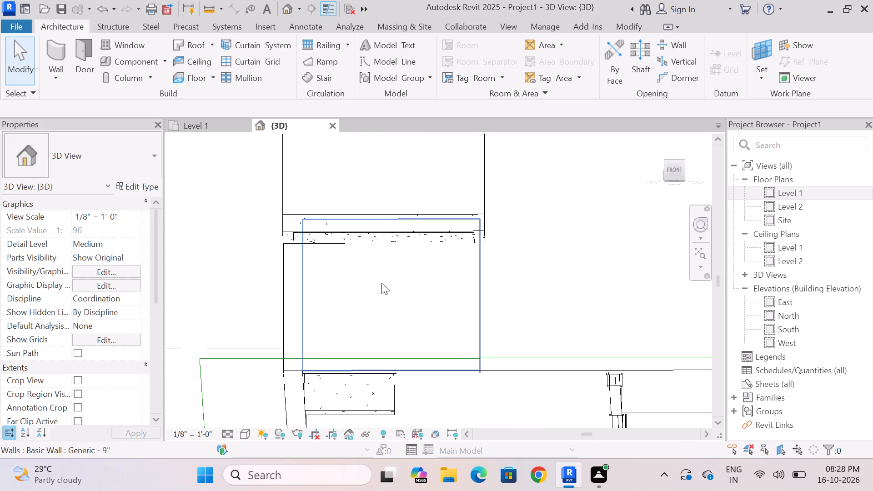
scroll(382, 283, "down", 2)
middle_click_drag(271, 283, 266, 264, "shift")
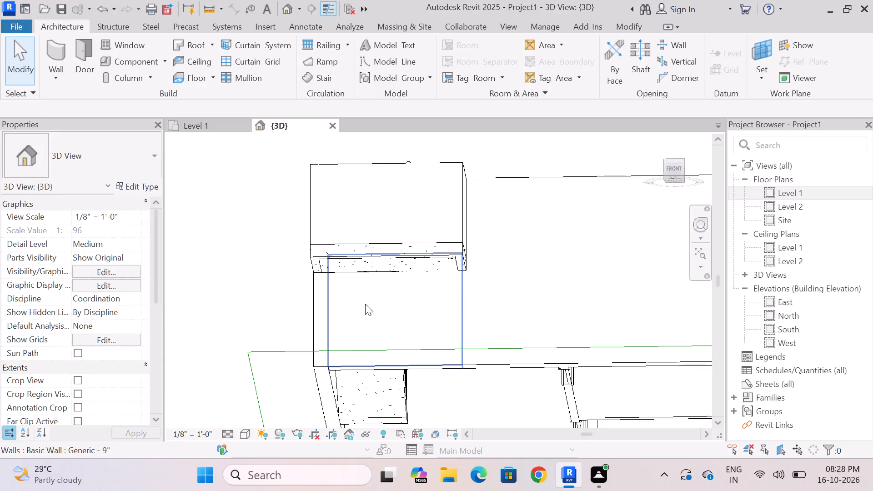
scroll(387, 310, "down", 2)
middle_click_drag(390, 313, 397, 381, "shift")
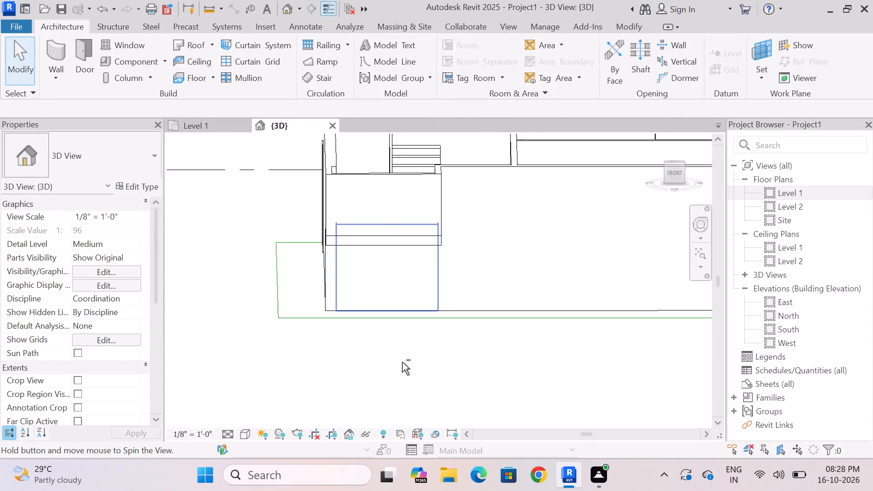
Lower the new wall's top to the underside of the stair landing in the 3D front view, about 5' 0 1/2" high.
left_click(679, 170)
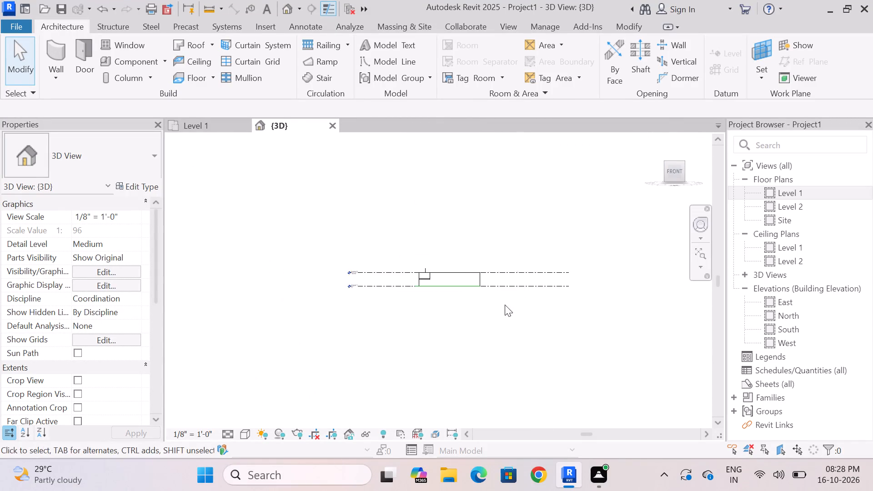
scroll(389, 284, "up", 20)
scroll(389, 284, "up", 1)
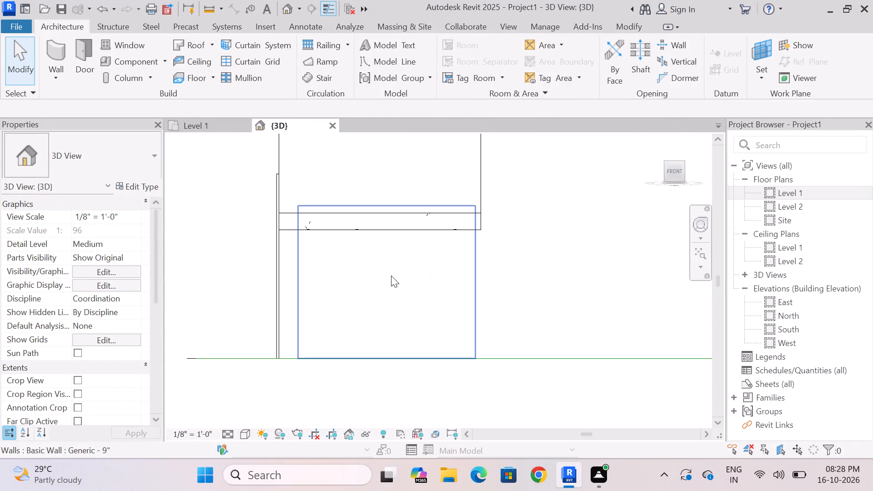
left_click(391, 276)
scroll(391, 276, "up", 4)
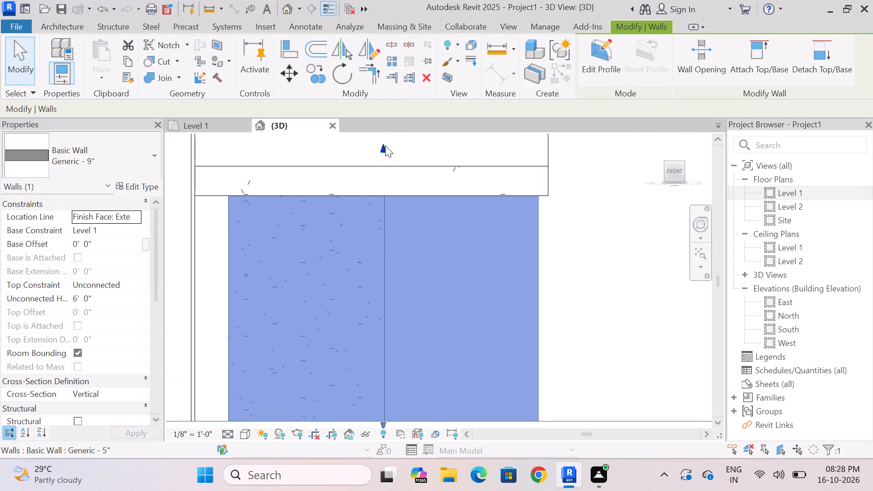
left_click_drag(383, 147, 386, 218)
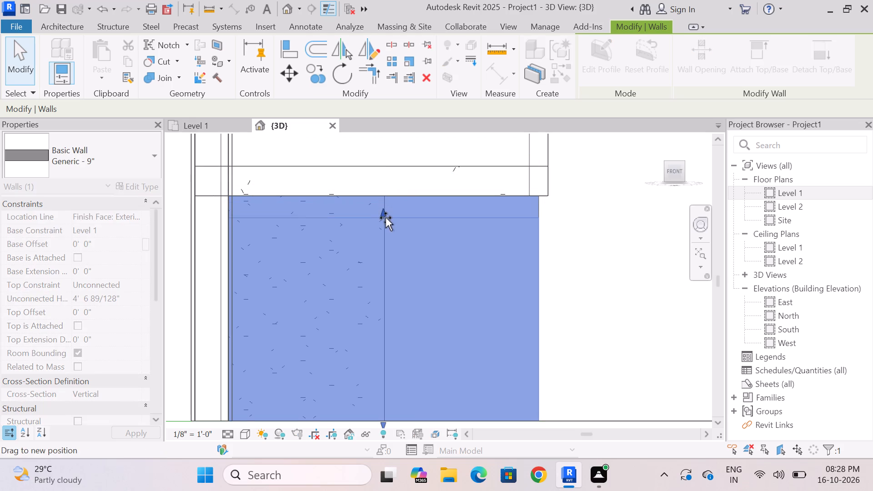
left_click_drag(386, 218, 385, 195)
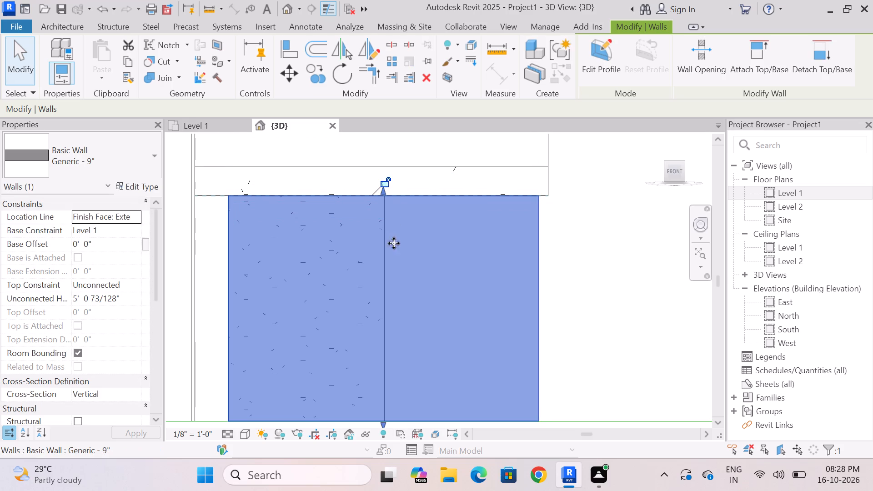
key("Escape")
Examine the closed wall and landing enclosure in 3D from below, from the southwest and from the front.
scroll(393, 227, "down", 4)
middle_click_drag(382, 359, 373, 345, "shift")
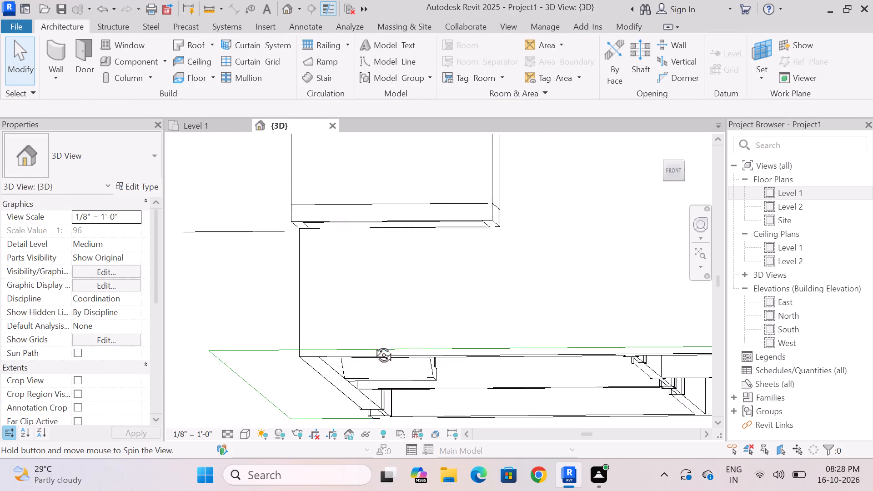
middle_click_drag(373, 345, 427, 311, "shift")
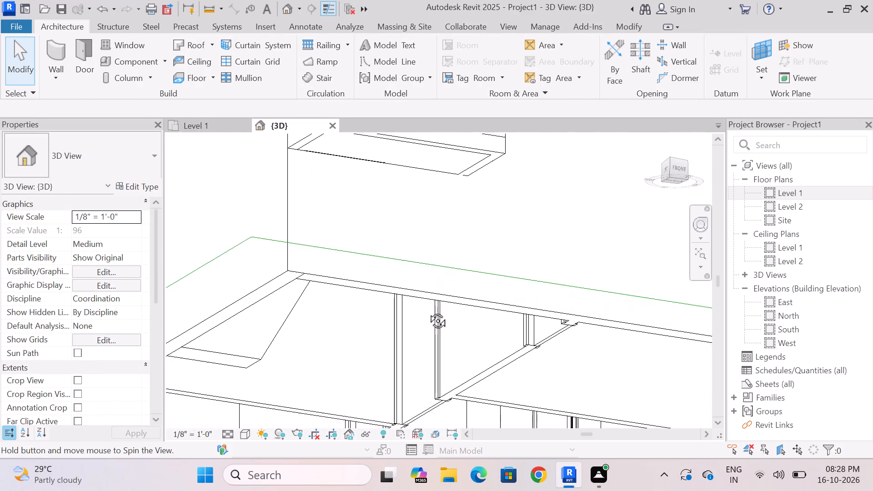
middle_click_drag(427, 311, 431, 352, "shift")
scroll(406, 308, "down", 8)
middle_click_drag(417, 367, 381, 393, "shift")
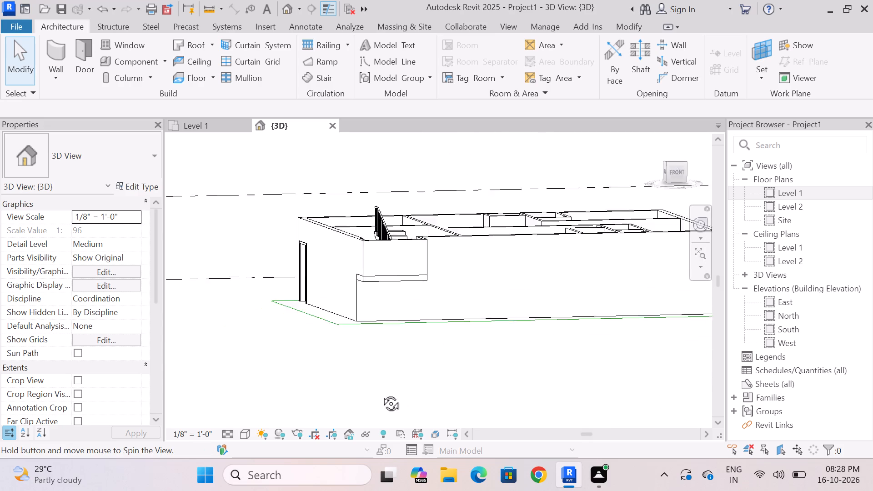
middle_click_drag(381, 393, 380, 399, "shift")
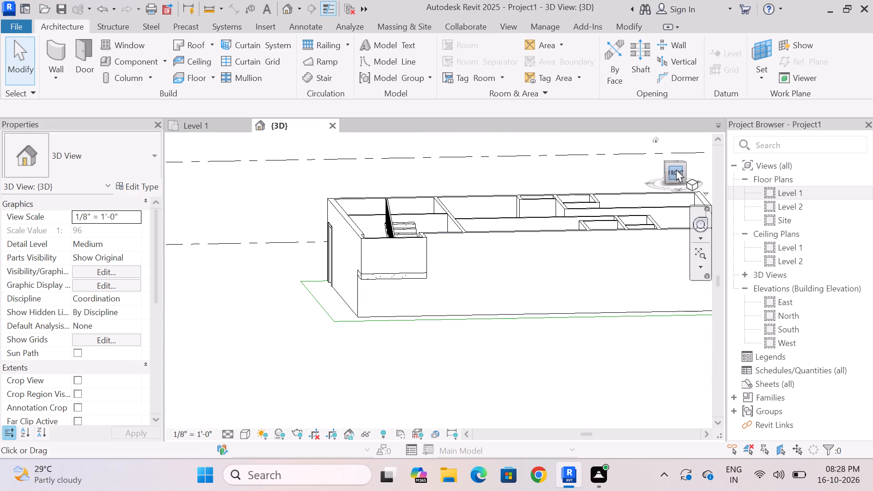
triple_click(676, 169)
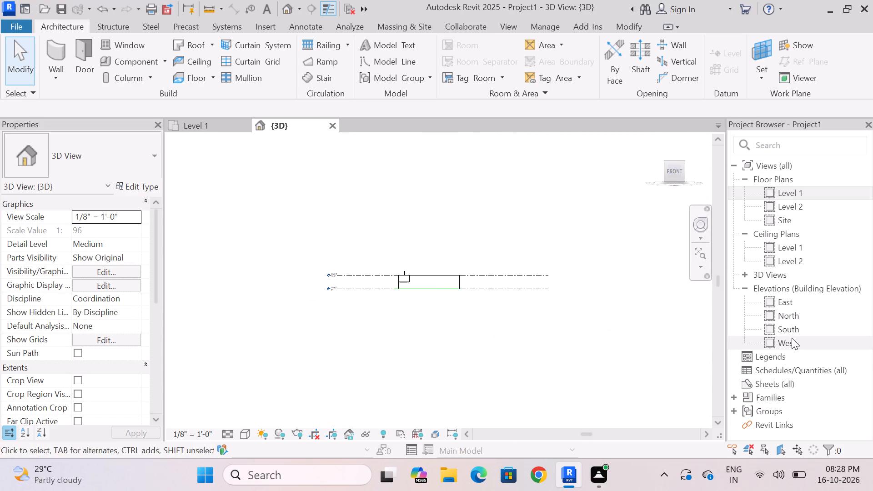
Open the Level 2 floor plan and inspect the stair and landing area.
double_click(805, 205)
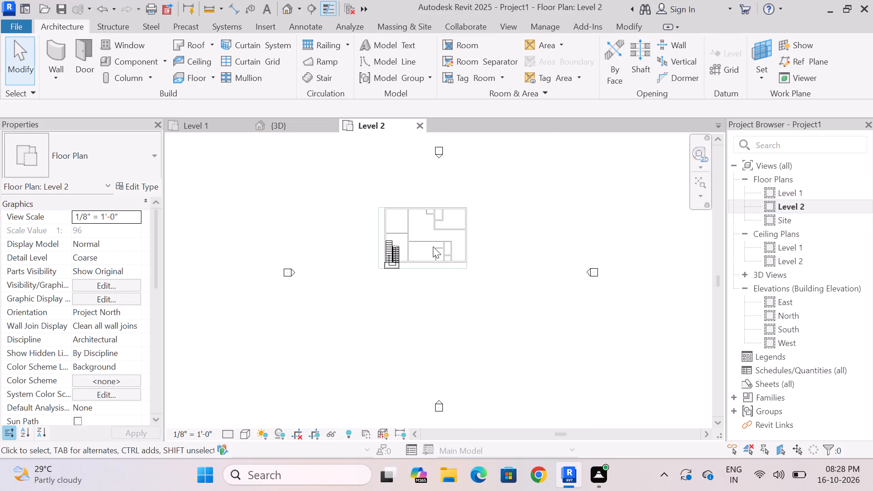
scroll(433, 243, "up", 9)
scroll(457, 283, "down", 3)
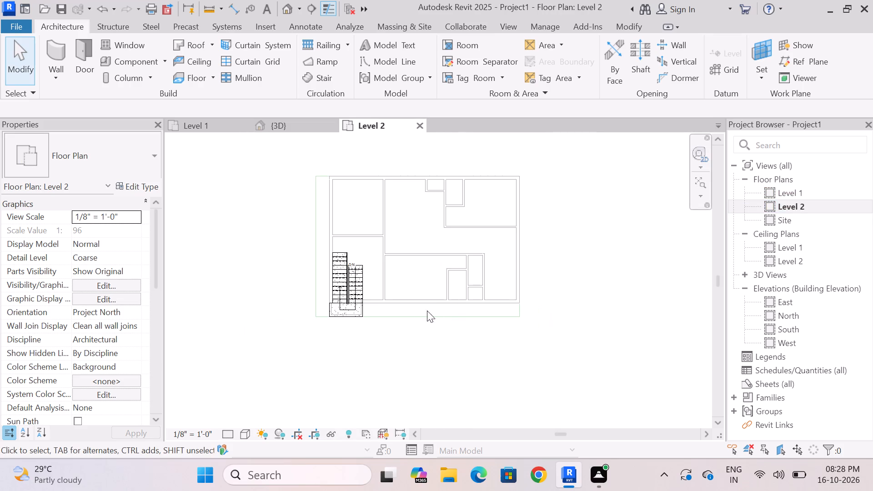
scroll(372, 317, "up", 6)
scroll(379, 317, "down", 2)
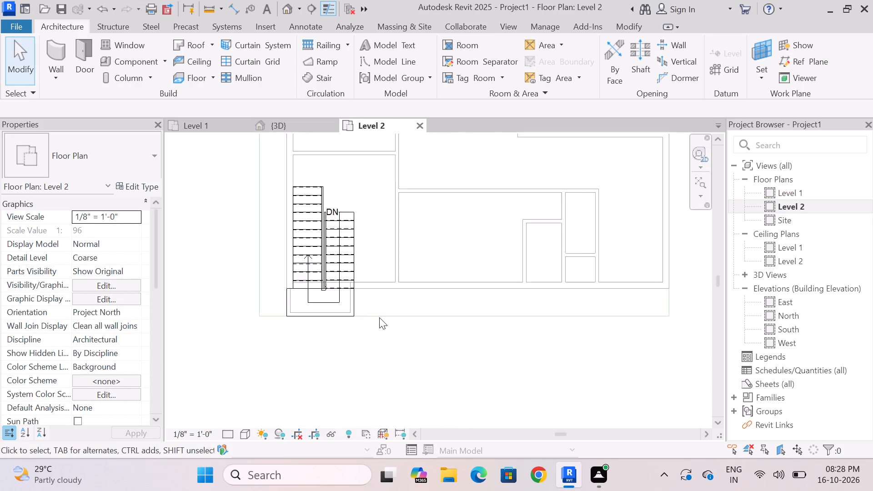
scroll(379, 317, "down", 1)
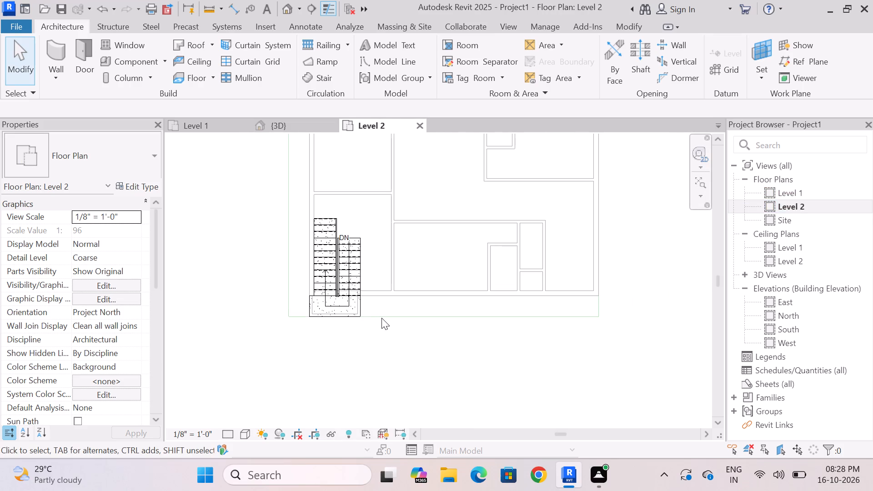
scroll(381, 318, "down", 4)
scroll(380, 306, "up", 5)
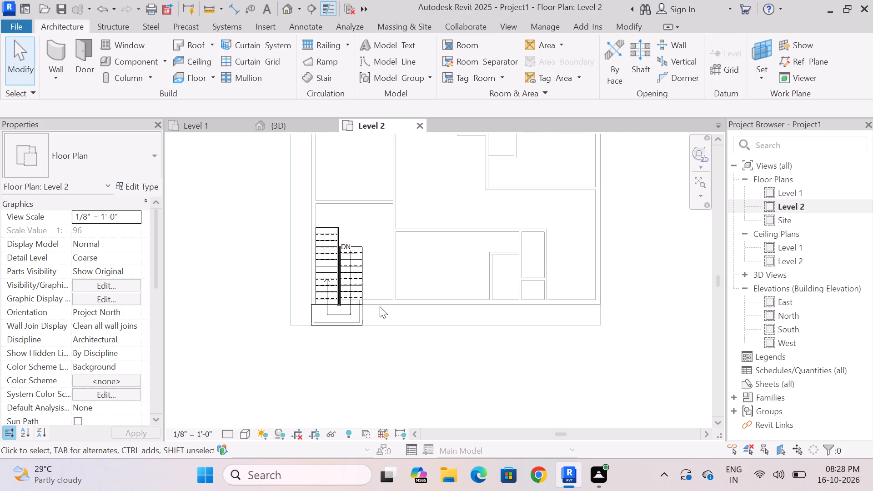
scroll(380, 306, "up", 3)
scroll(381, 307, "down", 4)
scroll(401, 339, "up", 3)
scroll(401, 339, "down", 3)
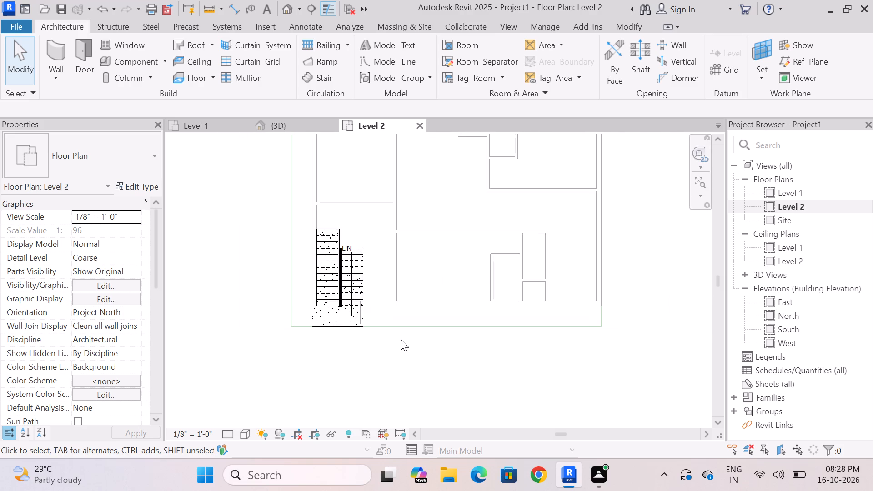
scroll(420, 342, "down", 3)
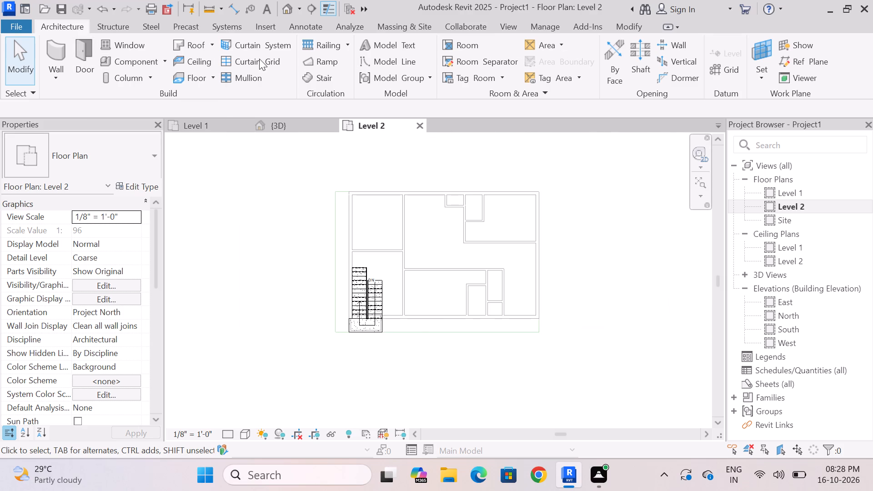
Start a footprint roof on Level 2 and duplicate the Generic - 12" roof type as Generic - 4".
left_click(200, 43)
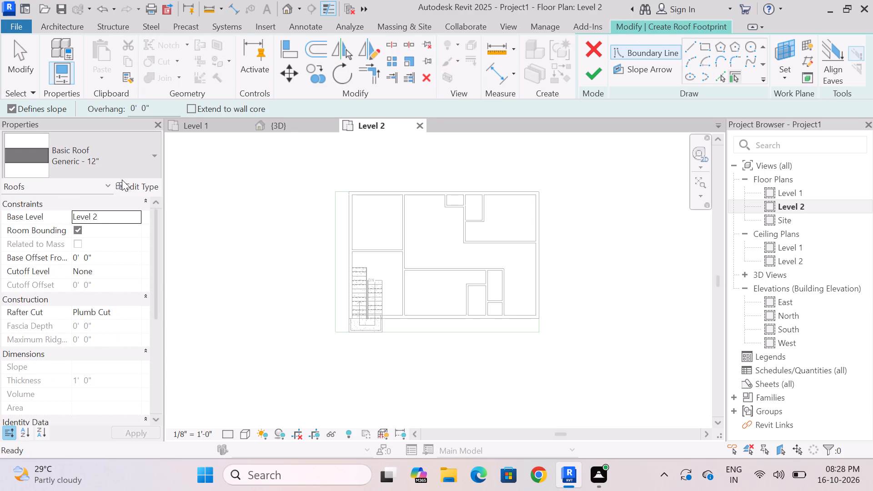
left_click(135, 185)
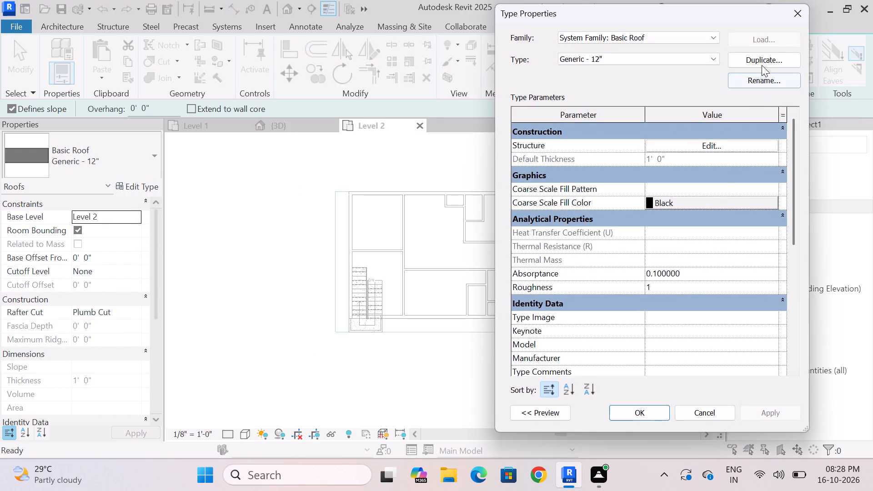
left_click(763, 58)
left_click(661, 210)
key("BackSpace")
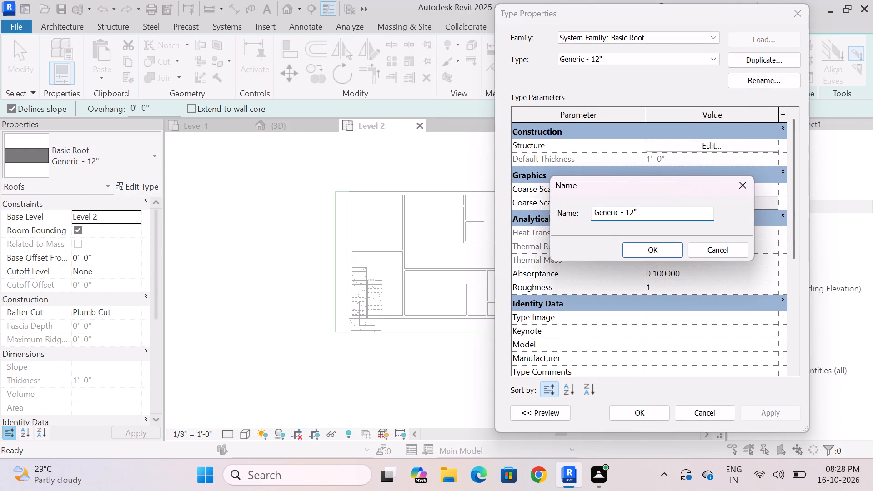
key("BackSpace")
key("BackSpace")
key("BackSpace")
key("BackSpace")
key("4")
key("shift+quotedbl")
key("Return")
Set the structure layer thickness of the Generic - 4" roof type to 4" and apply the type.
left_click(698, 149)
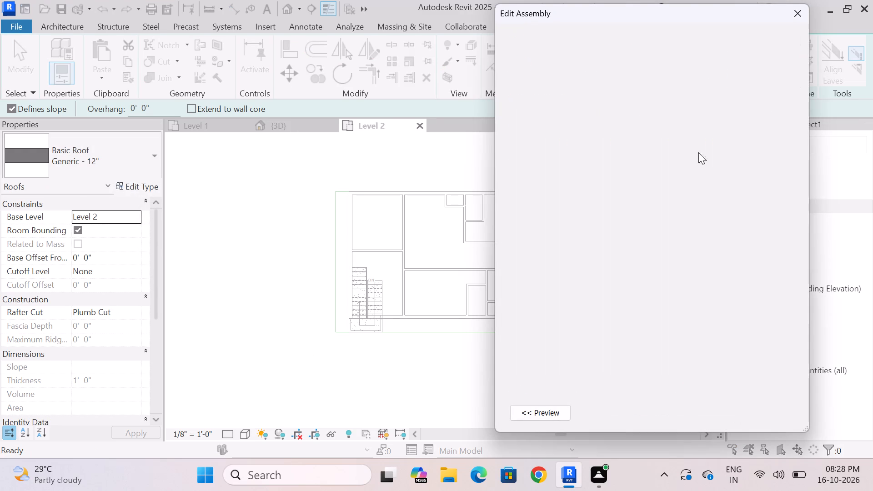
left_click_drag(675, 138, 676, 144)
key("BackSpace")
type("4\"")
key("Return")
left_click(629, 379)
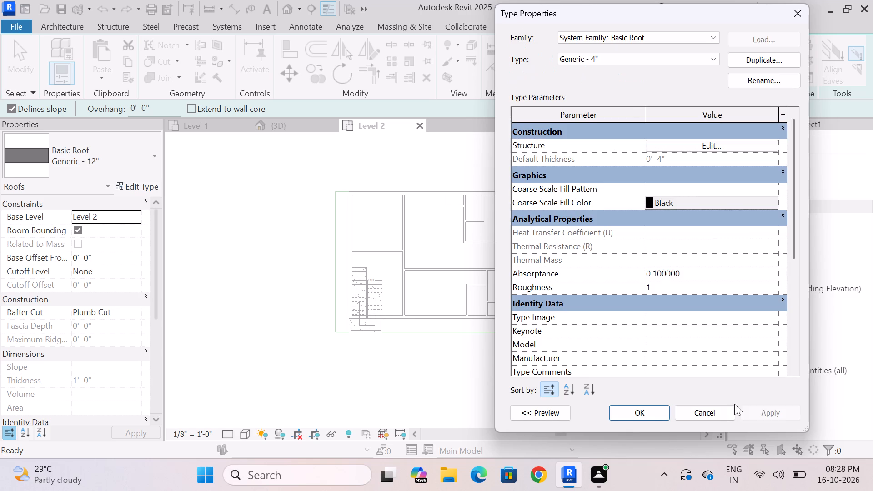
left_click(760, 411)
left_click(627, 415)
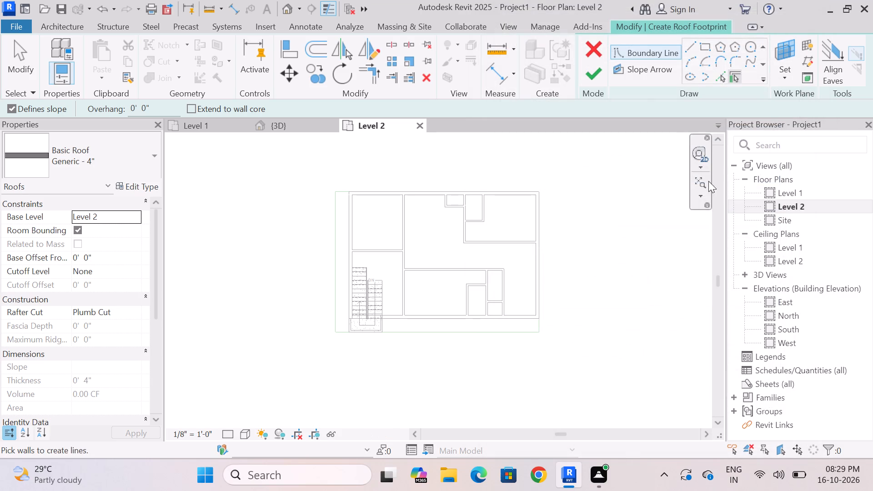
Sketch a rectangular roof boundary from the southeast corner to the northwest corner of the plan's outer outline.
left_click(707, 44)
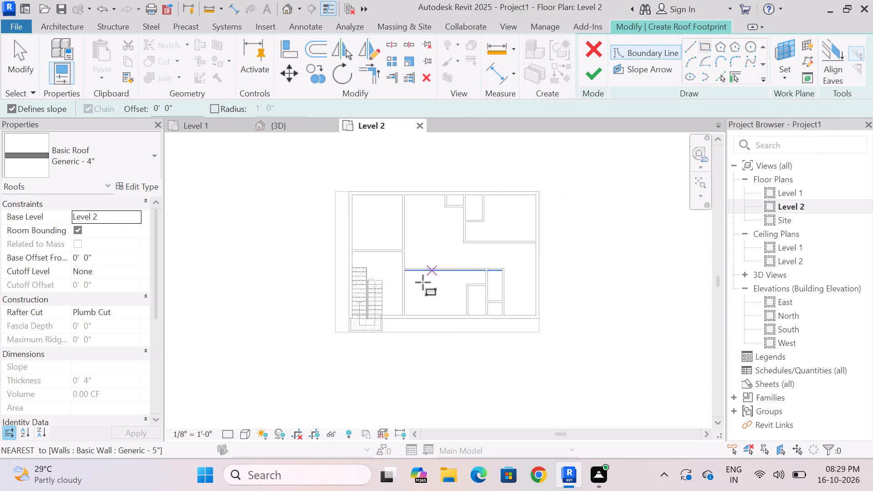
scroll(416, 286, "up", 5)
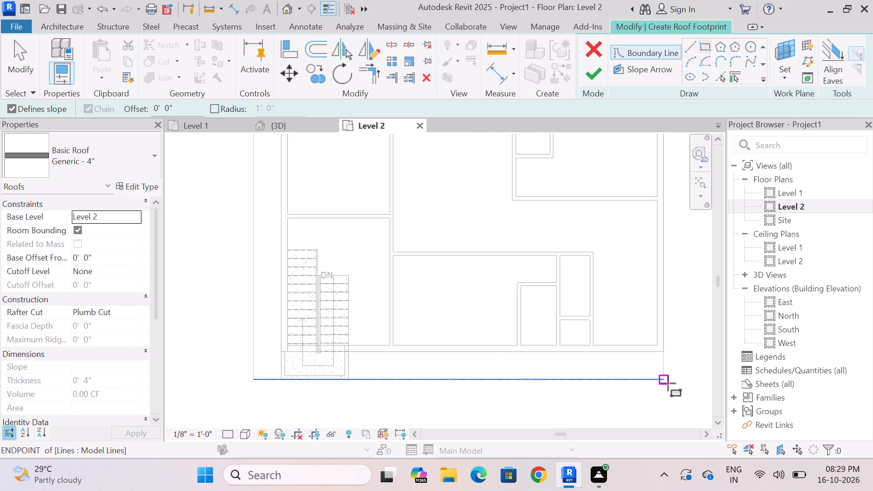
left_click(664, 378)
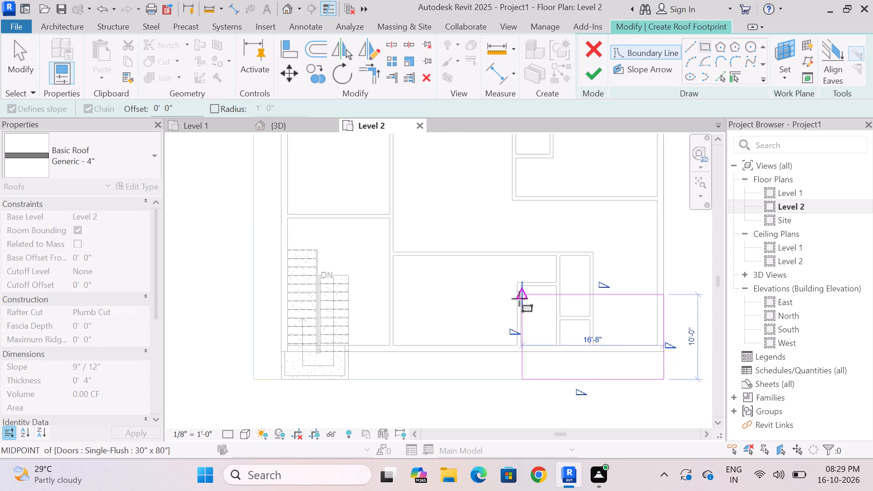
scroll(519, 299, "down", 8)
scroll(442, 238, "up", 13)
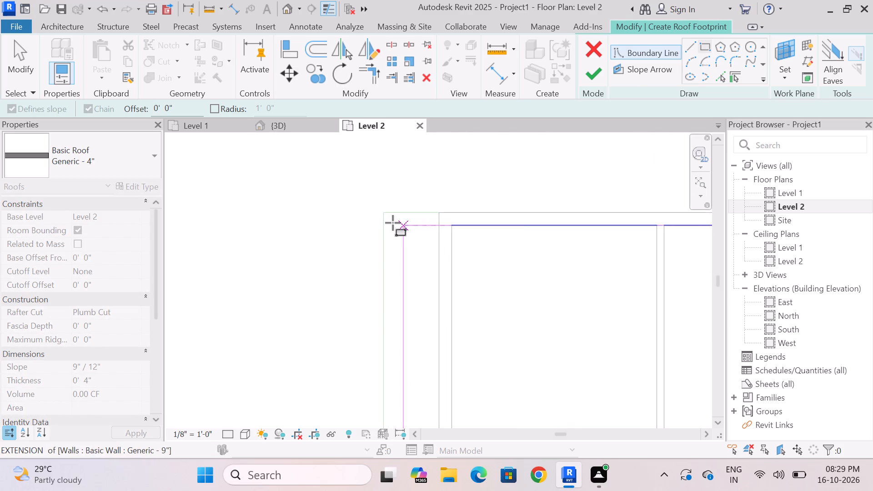
left_click(381, 210)
key("Escape")
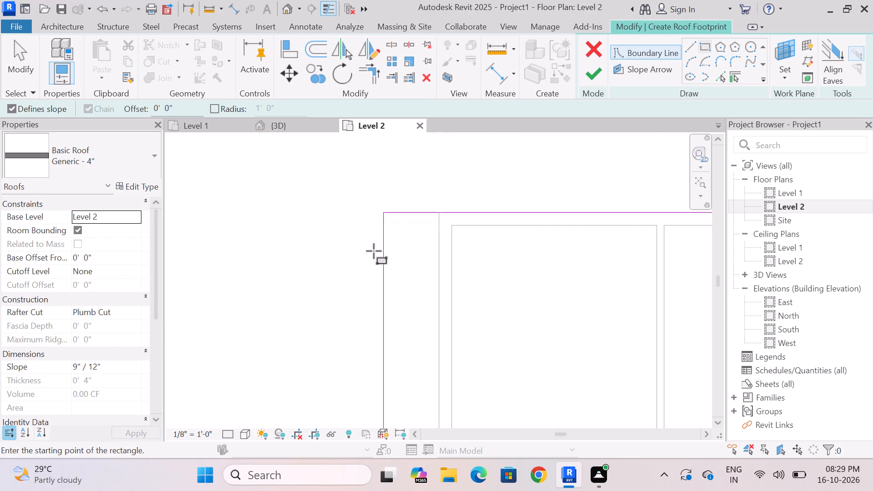
scroll(344, 193, "down", 8)
scroll(372, 326, "up", 2)
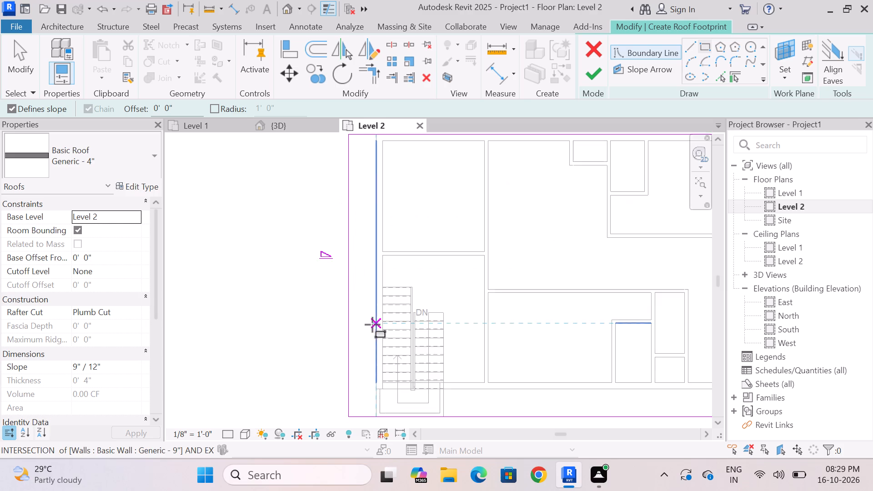
scroll(372, 325, "up", 3)
key("Escape")
scroll(310, 261, "down", 2)
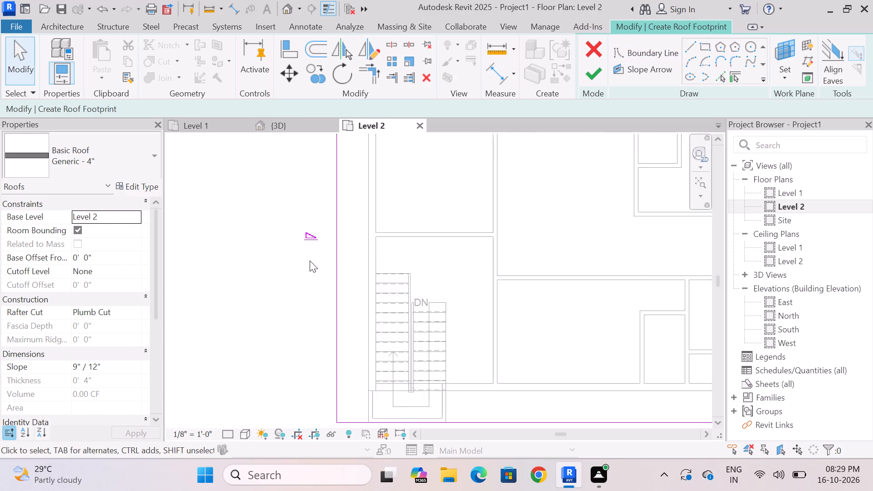
scroll(310, 261, "down", 5)
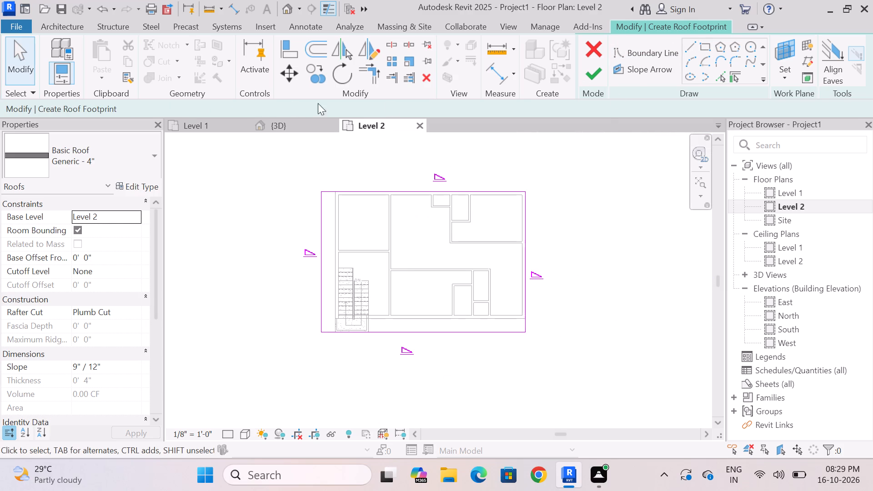
Split the west roof boundary about 2'-3" south of the room wall and the south boundary about 1'-4" east of the stair landing.
left_click(390, 46)
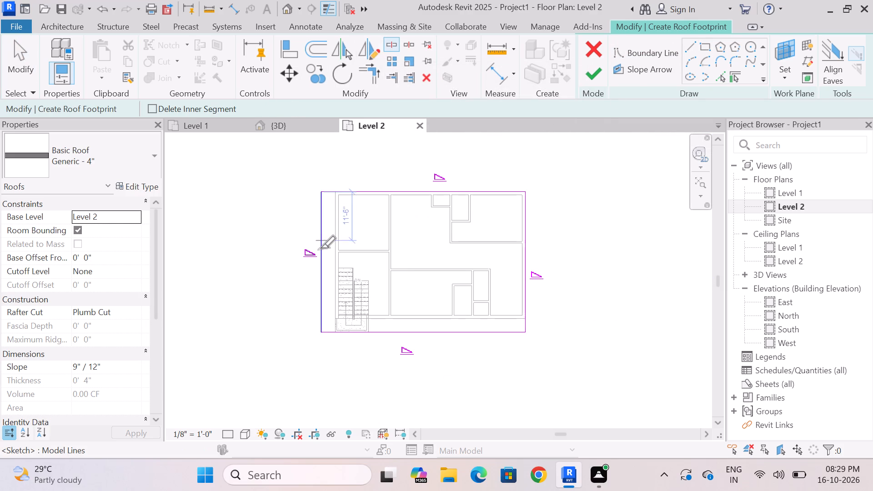
scroll(320, 250, "up", 8)
left_click(327, 286)
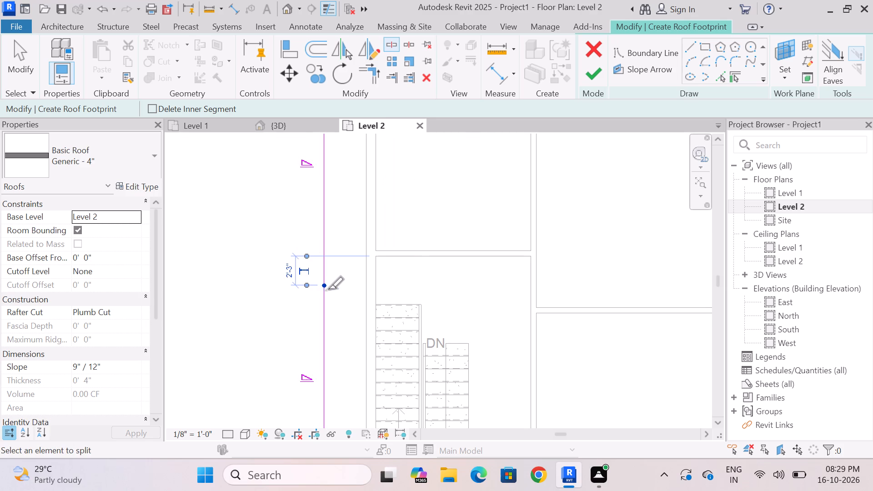
scroll(347, 205, "down", 6)
scroll(410, 344, "up", 6)
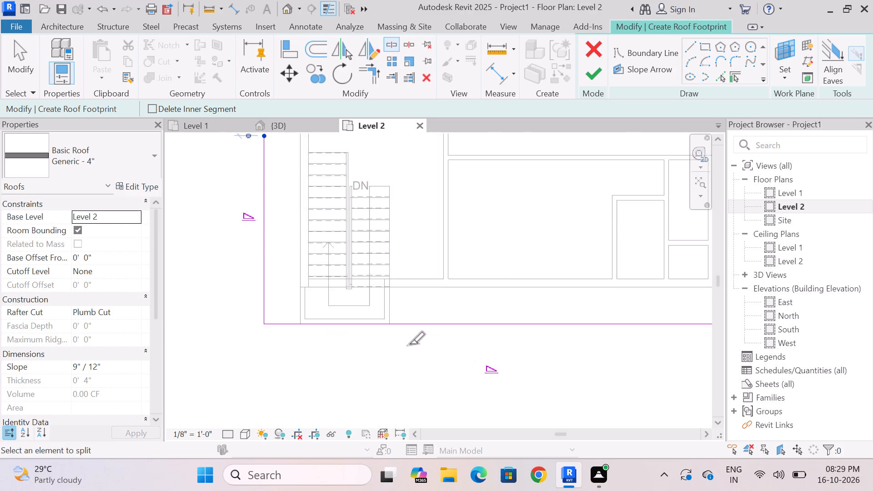
scroll(409, 344, "up", 2)
left_click(404, 314)
scroll(402, 351, "down", 3)
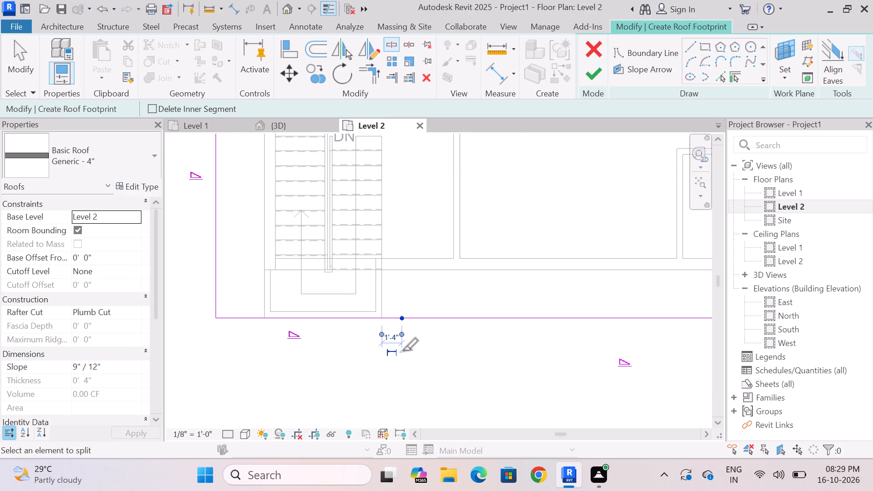
scroll(402, 351, "down", 5)
key("Escape")
key("Escape")
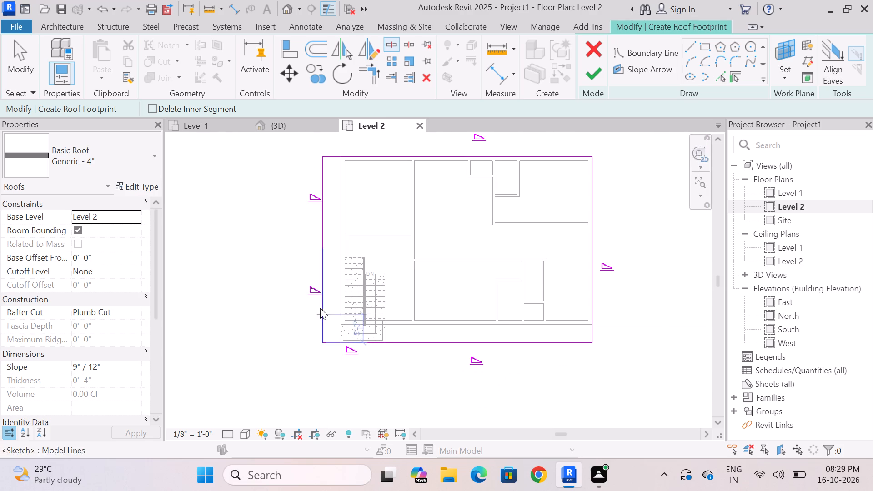
Delete the two split boundary segments that meet at the southwest corner around the stair.
left_click(319, 290)
key("Delete")
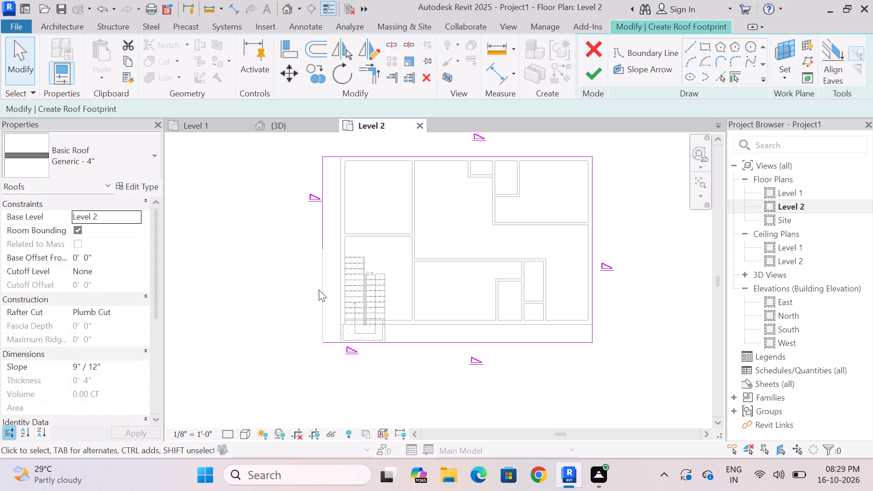
left_click(338, 341)
key("Delete")
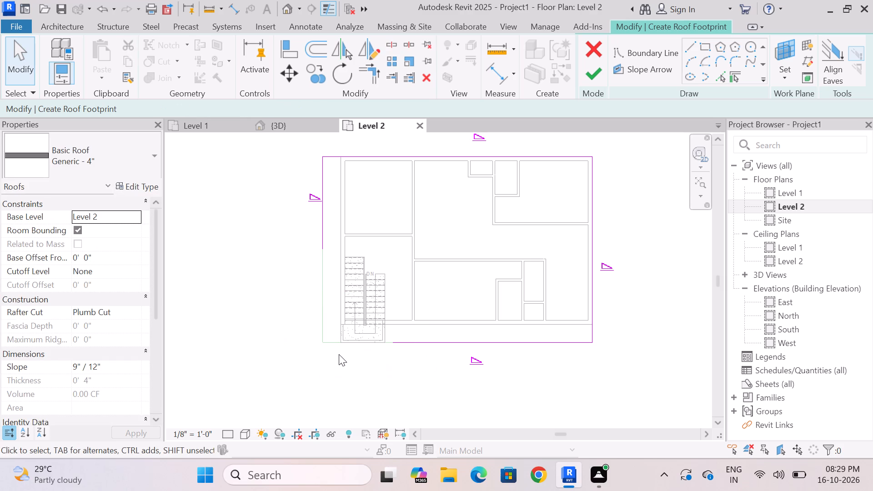
Sketch roof boundary lines from the west stair flight's top corner, about 3'-6" east along its head and 3'-0" south.
left_click(692, 49)
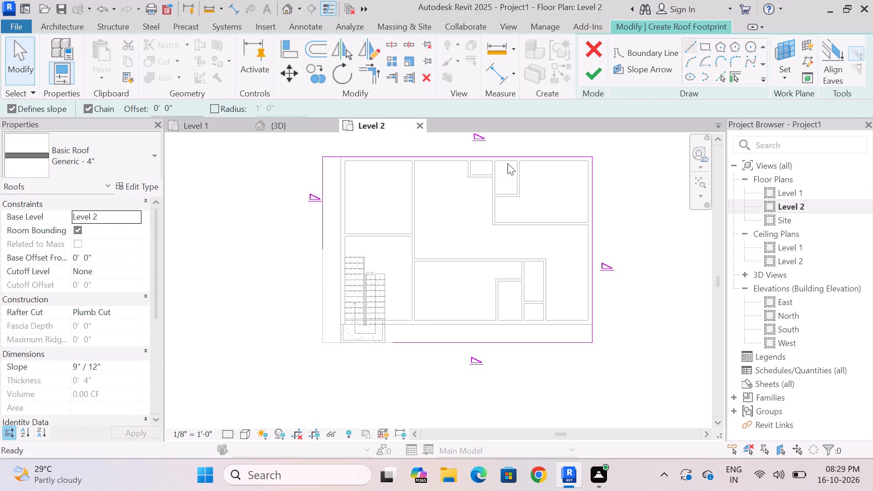
scroll(346, 242, "up", 13)
scroll(341, 354, "up", 2)
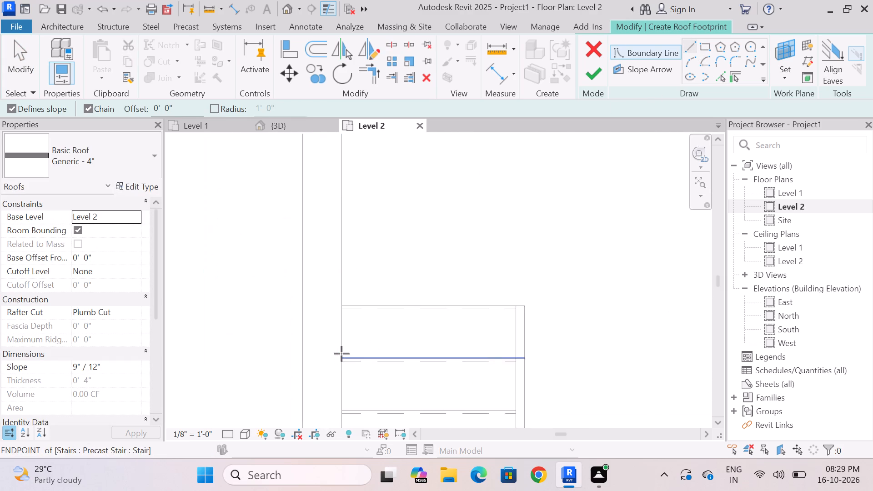
scroll(341, 354, "up", 4)
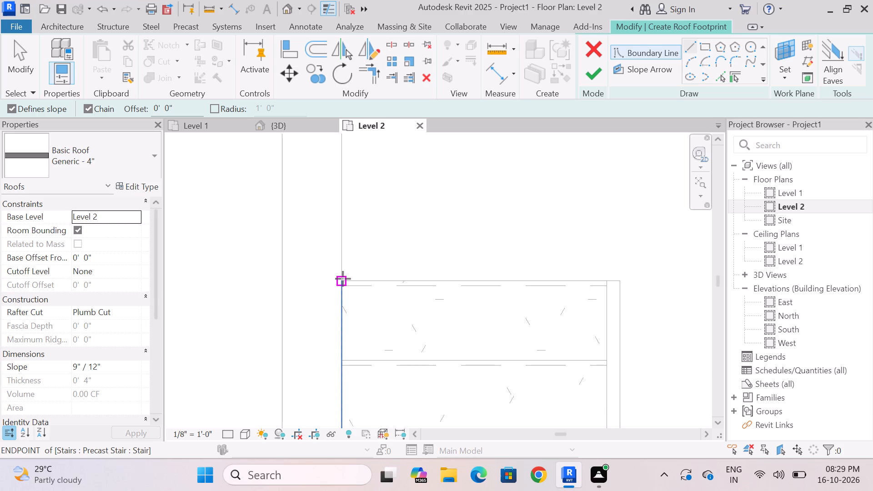
left_click(343, 279)
scroll(408, 275, "down", 9)
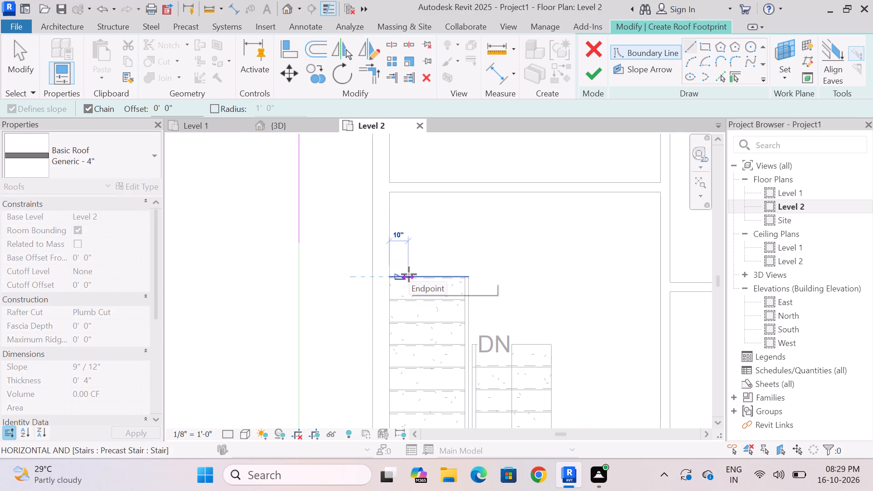
scroll(409, 274, "down", 3)
scroll(449, 275, "up", 10)
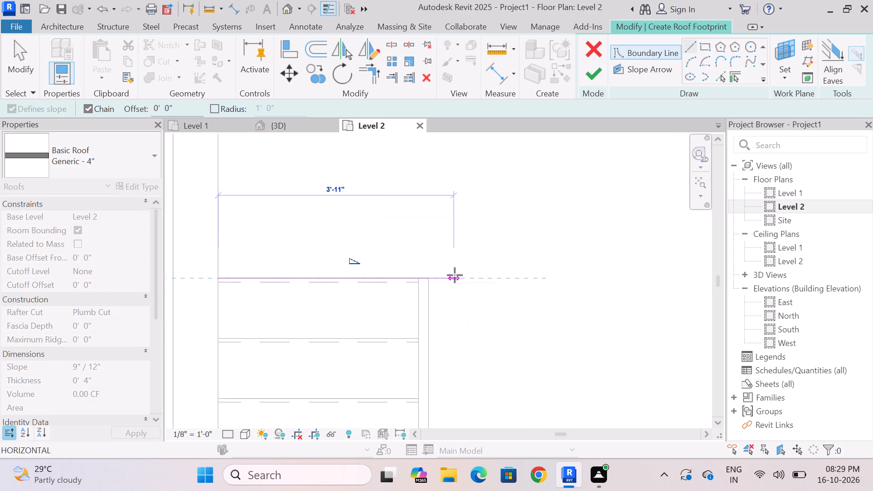
left_click(430, 276)
scroll(430, 276, "down", 2)
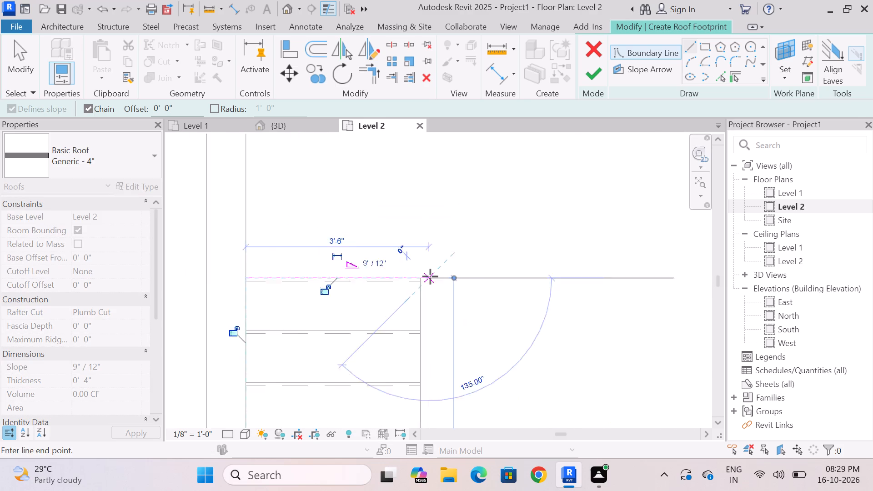
scroll(430, 276, "down", 4)
scroll(432, 343, "up", 8)
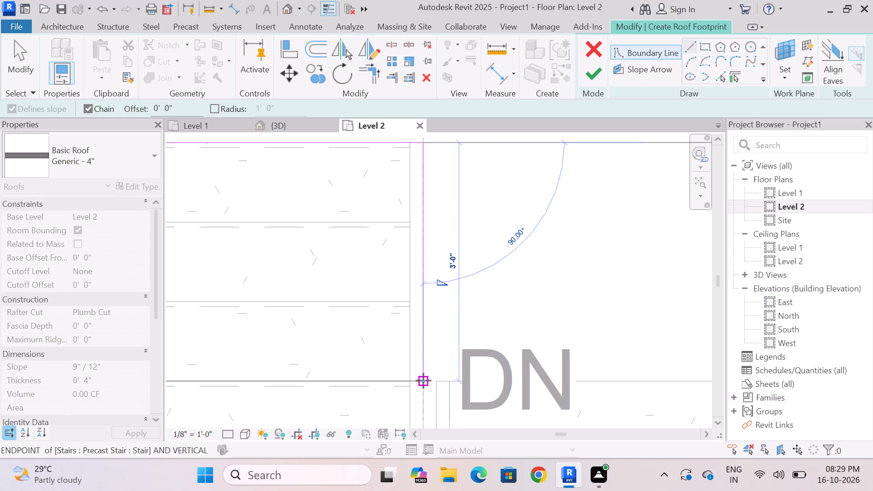
left_click(423, 381)
Continue the roof boundary about 3'-8" east across the east flight's head and south along the stair to the outer outline.
scroll(466, 378, "down", 13)
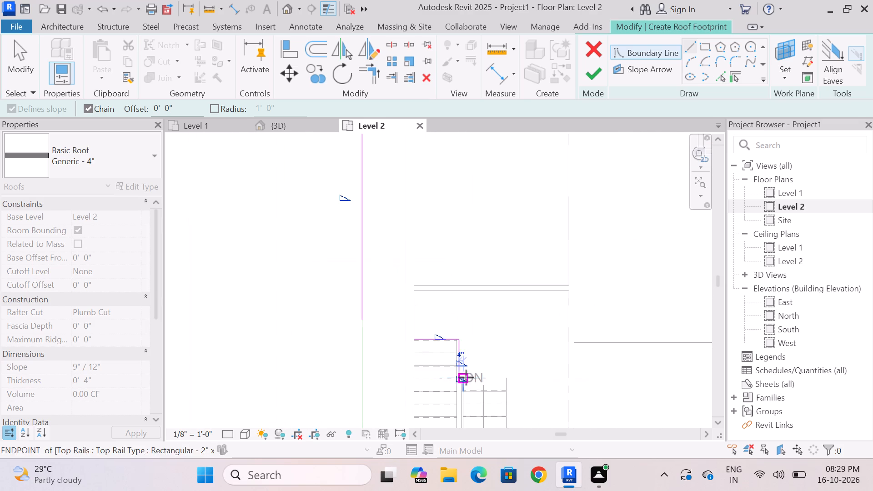
scroll(519, 373, "down", 4)
scroll(519, 380, "up", 15)
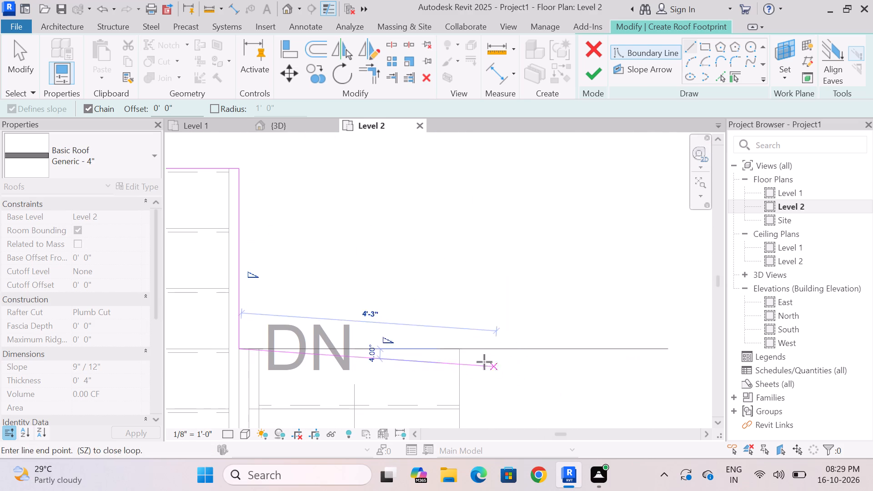
left_click(460, 350)
scroll(480, 275, "down", 12)
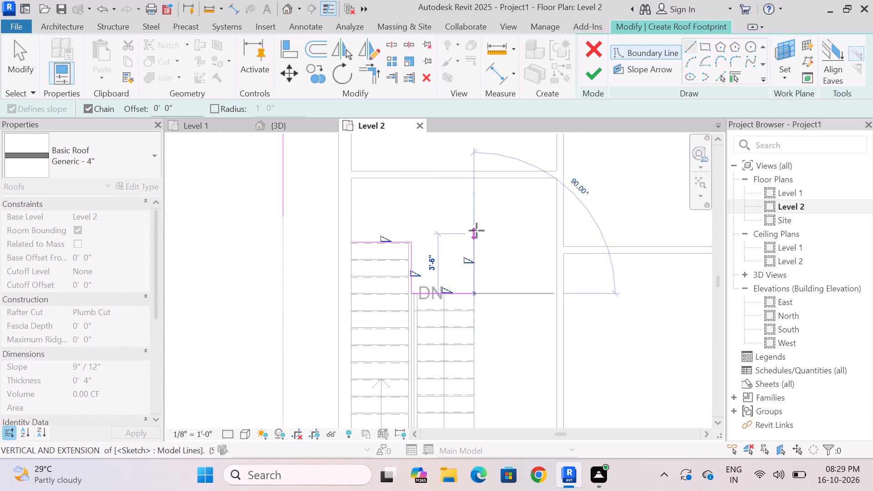
scroll(477, 230, "down", 6)
scroll(479, 310, "up", 15)
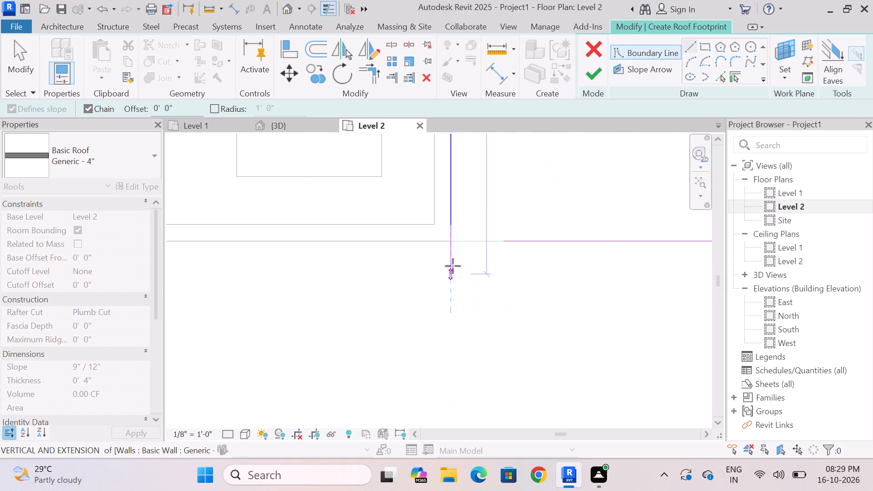
left_click(453, 243)
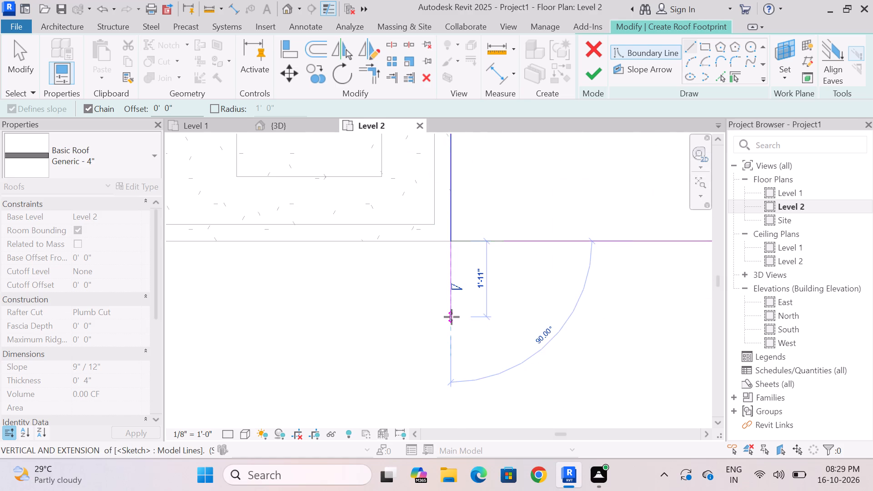
key("Escape")
scroll(409, 322, "down", 4)
key("Escape")
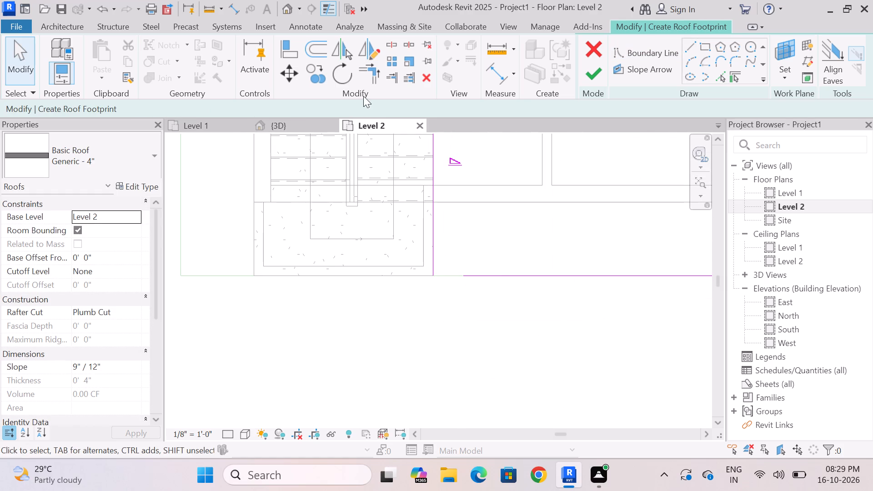
Trim the stair's new boundary lines into corners with the south roof boundary and the west roof boundary.
left_click(494, 277)
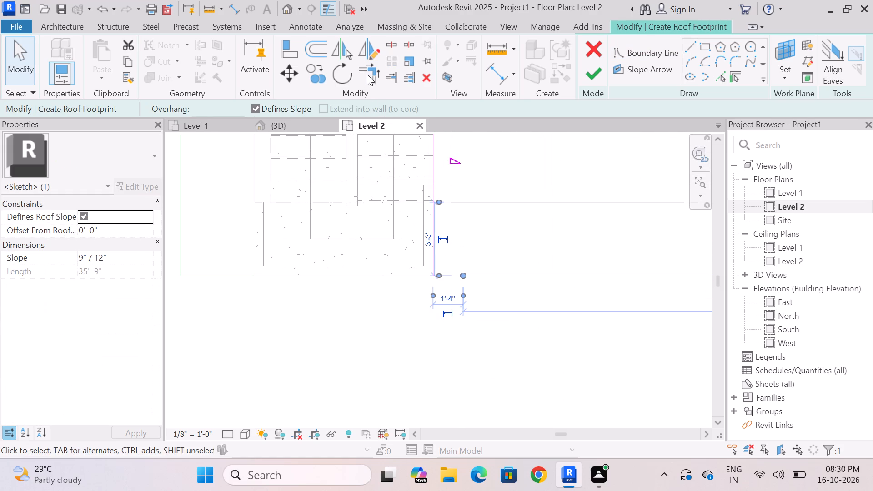
left_click(366, 72)
left_click(431, 251)
left_click(472, 271)
scroll(448, 336, "down", 9)
scroll(382, 160, "up", 8)
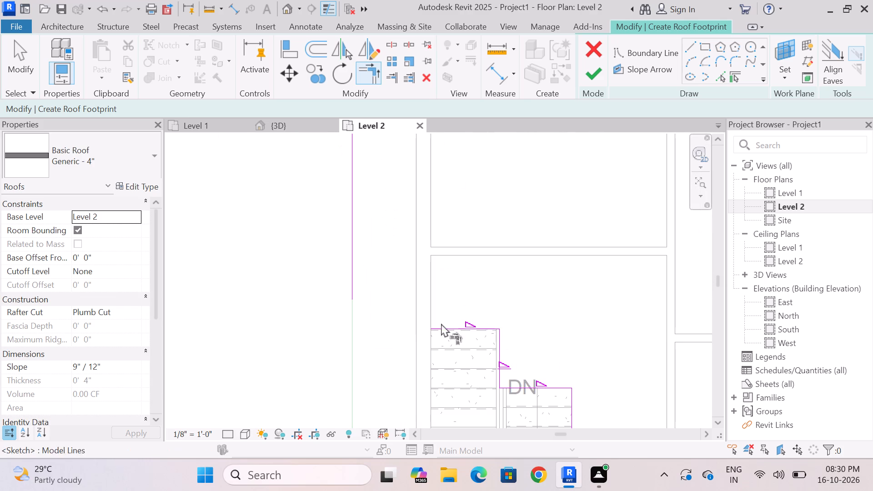
left_click(453, 331)
left_click(348, 247)
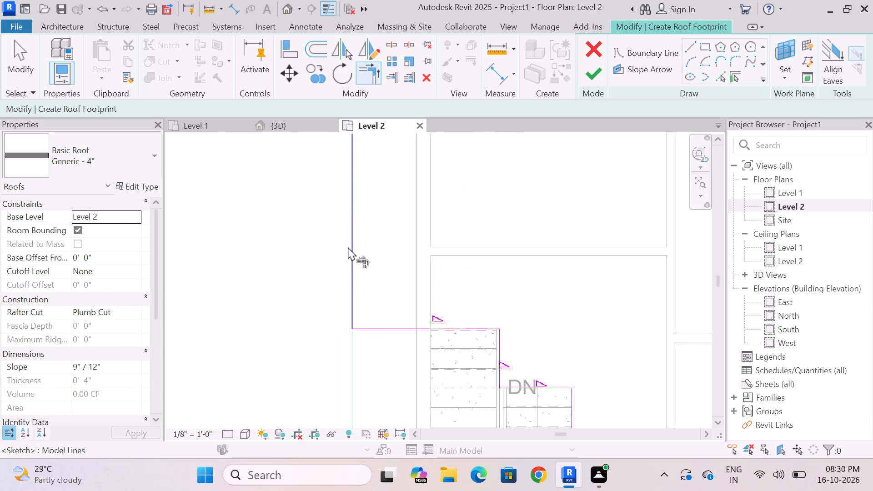
key("Escape")
scroll(267, 253, "down", 9)
scroll(477, 261, "down", 4)
key("Escape")
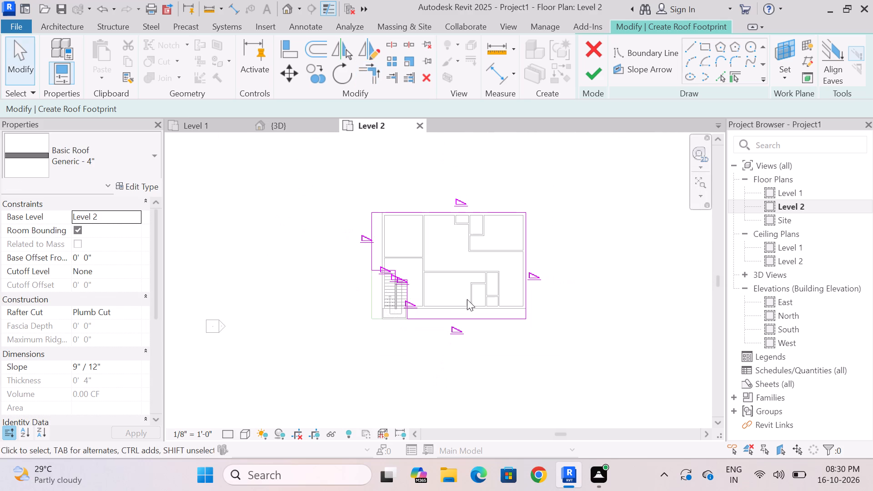
Turn off Defines Slope for all the roof boundary lines.
scroll(462, 316, "up", 7)
scroll(482, 345, "down", 3)
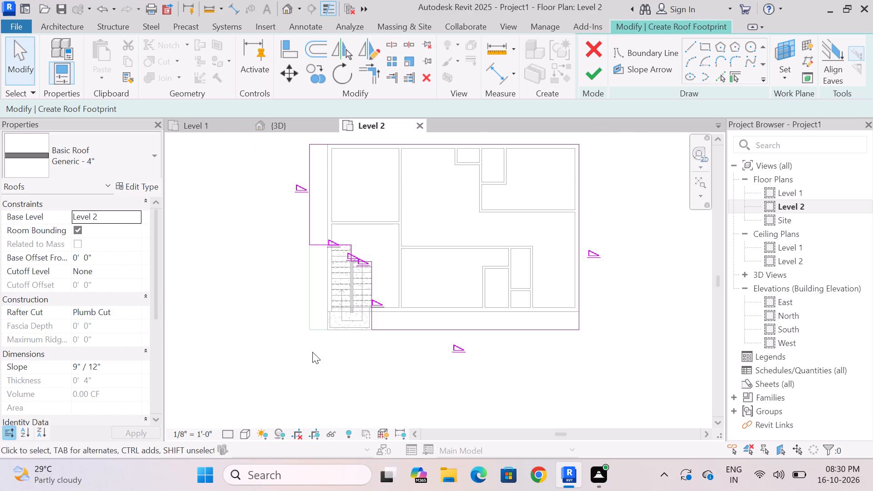
scroll(316, 360, "up", 2)
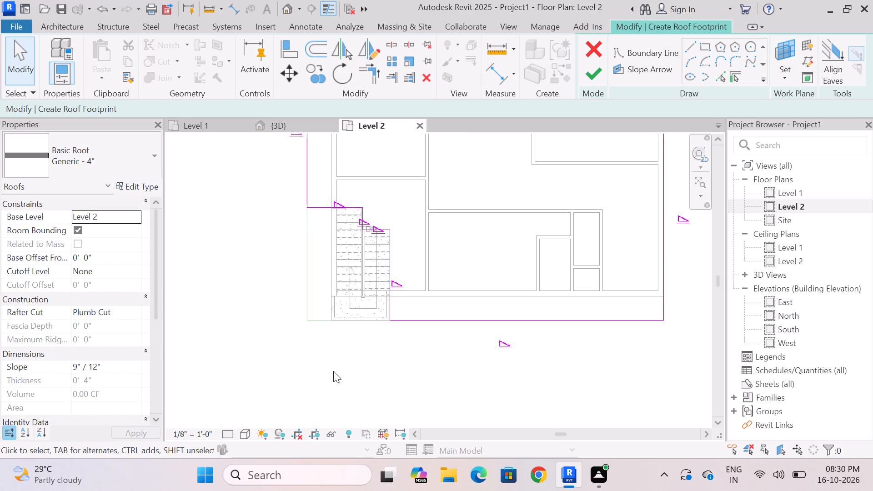
scroll(409, 364, "down", 7)
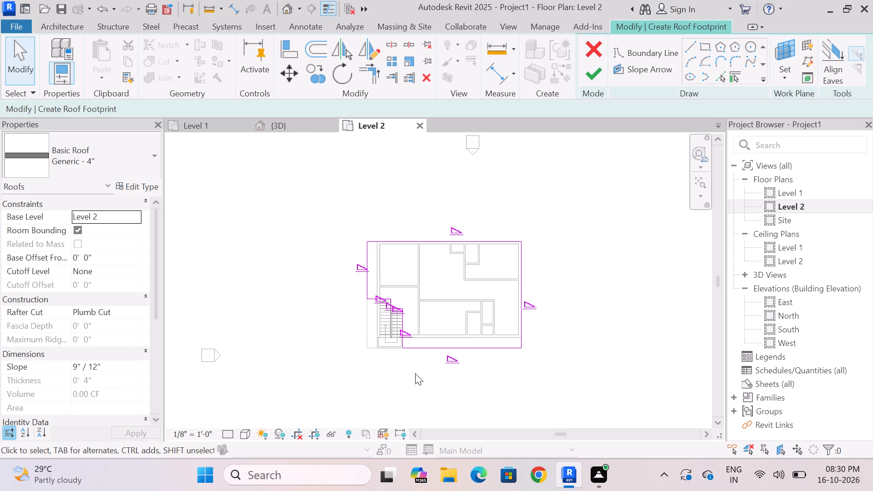
scroll(415, 325, "down", 3)
scroll(416, 363, "up", 7)
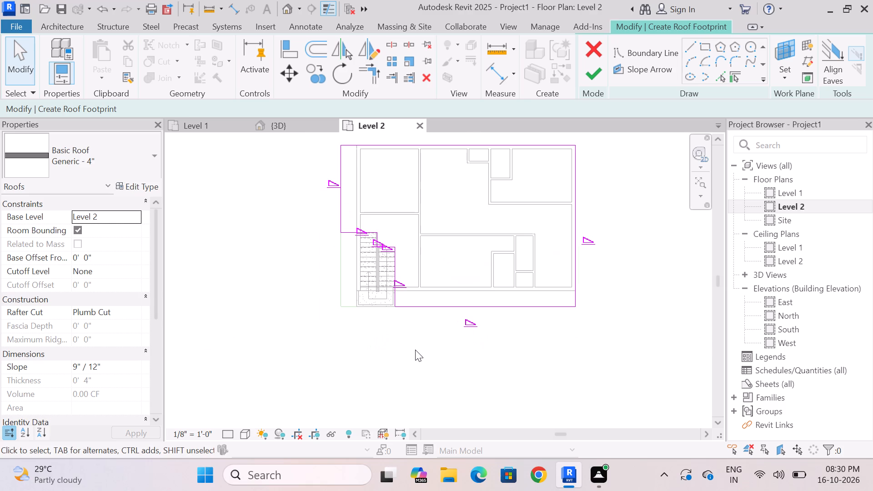
scroll(415, 350, "down", 6)
left_click_drag(327, 190, 338, 207)
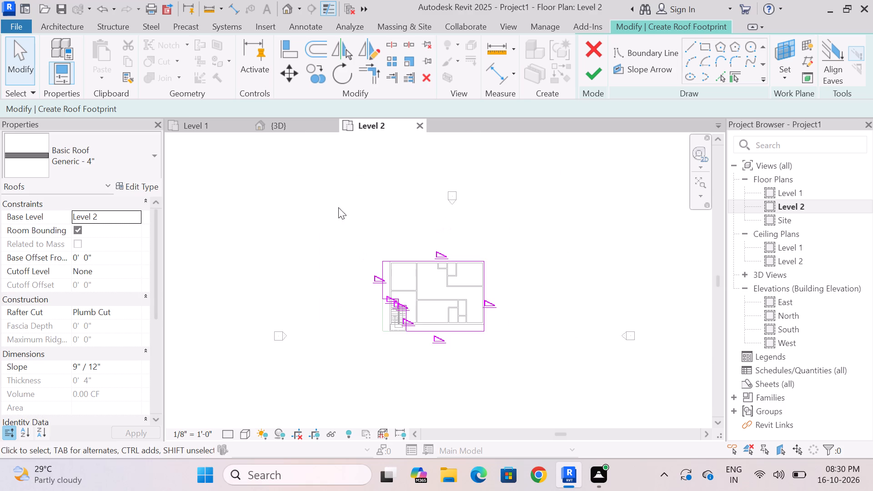
left_click_drag(338, 207, 553, 379)
left_click(260, 107)
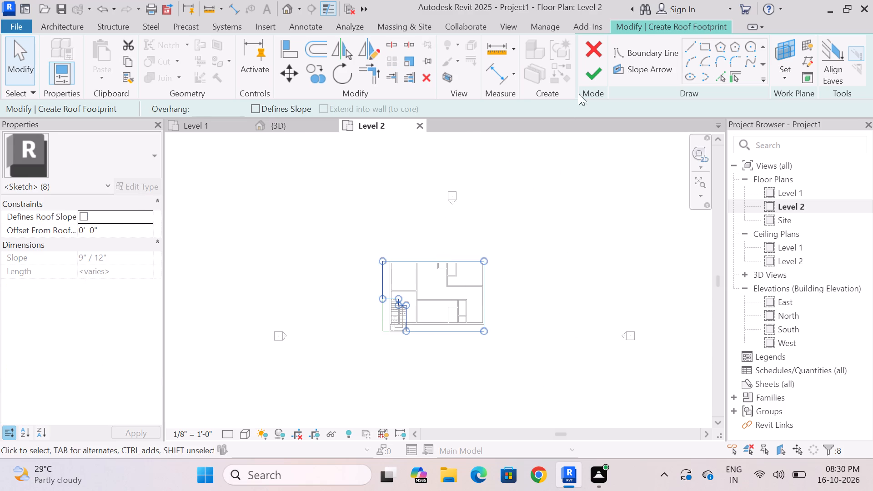
Finish the roof footprint without attaching the walls to the roof.
left_click(590, 72)
left_click(532, 235)
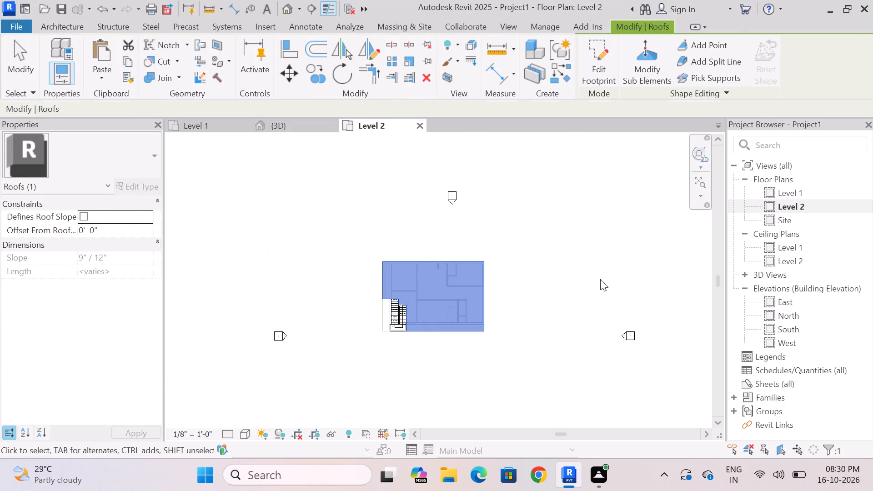
left_click(619, 263)
Edit the roof footprint, moving the boundary at the east flight's head slightly north, about 2'-11" from the upper boundary.
scroll(406, 296, "up", 13)
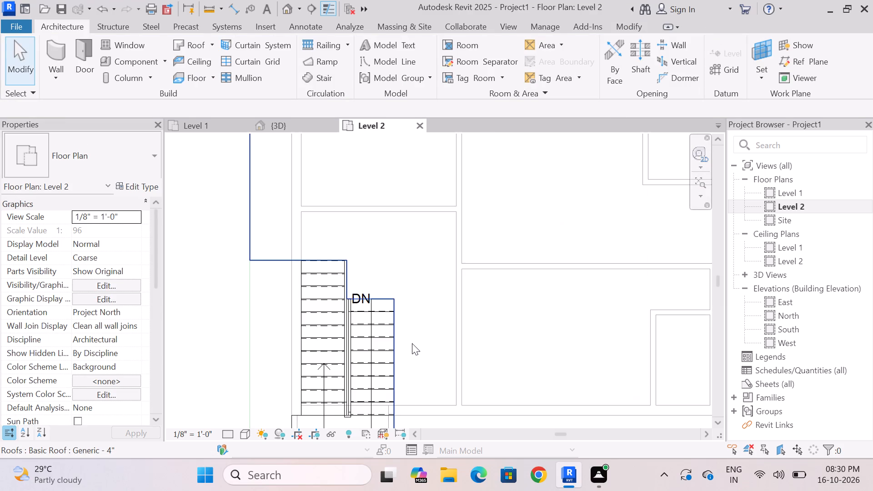
scroll(412, 355, "up", 4)
scroll(564, 287, "down", 1)
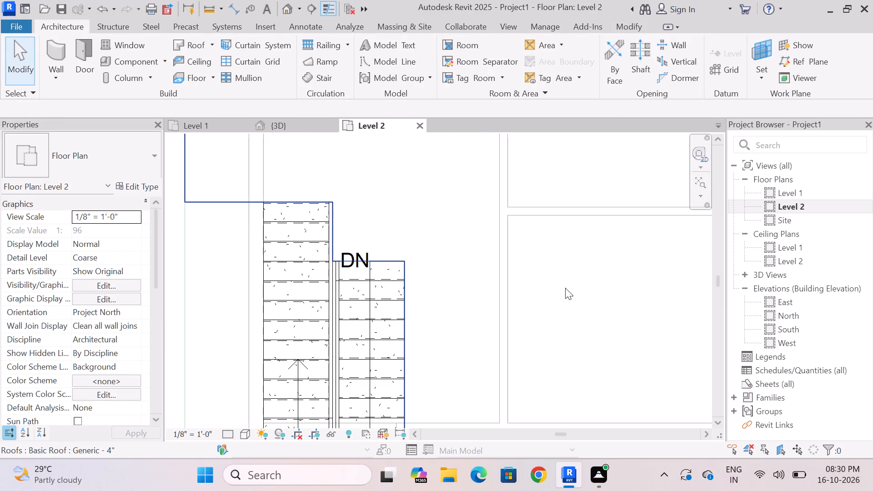
scroll(449, 251, "down", 4)
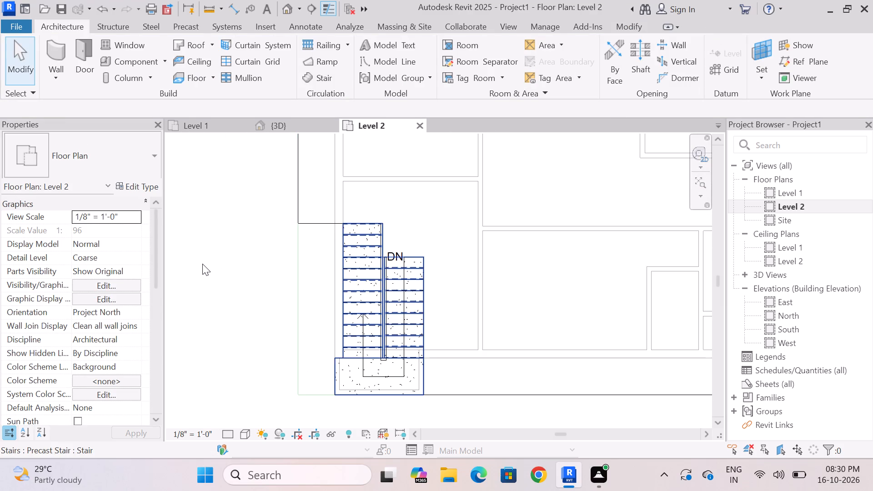
scroll(424, 230, "up", 6)
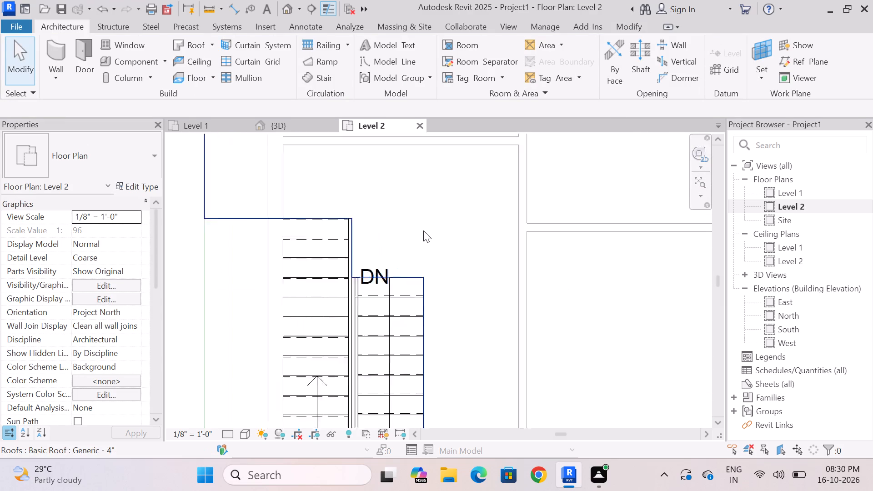
double_click(408, 249)
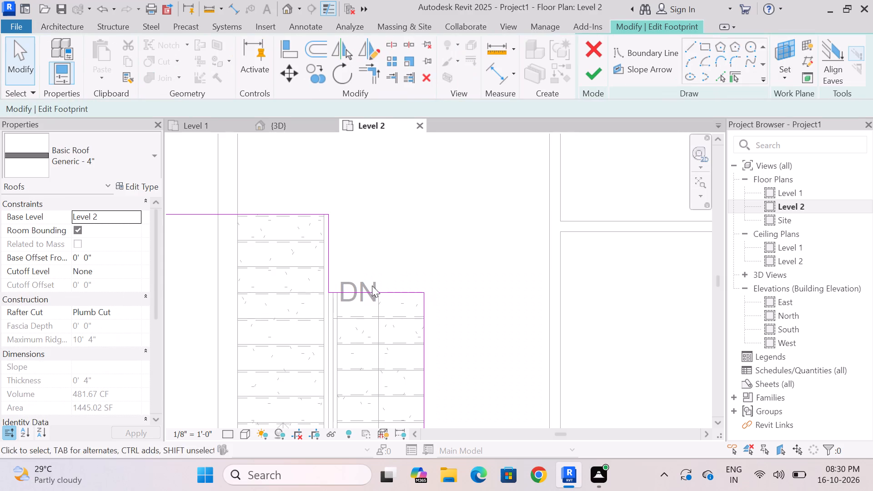
scroll(357, 297, "up", 11)
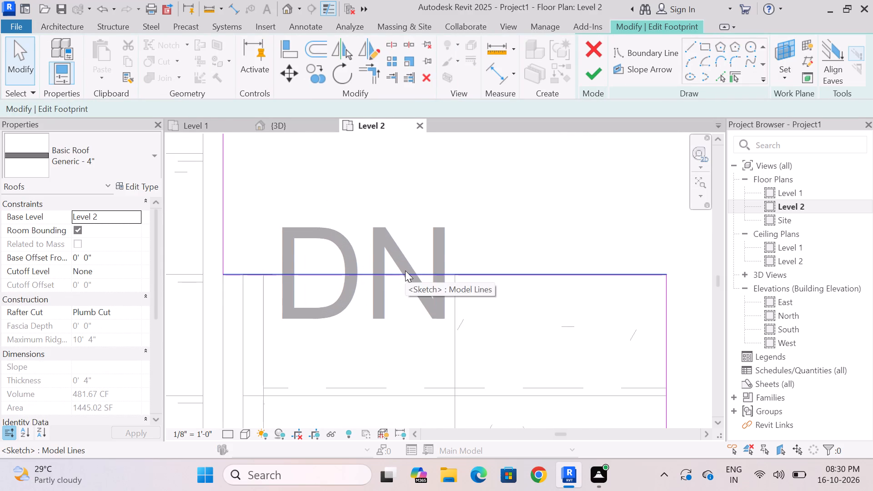
left_click_drag(405, 271, 421, 266)
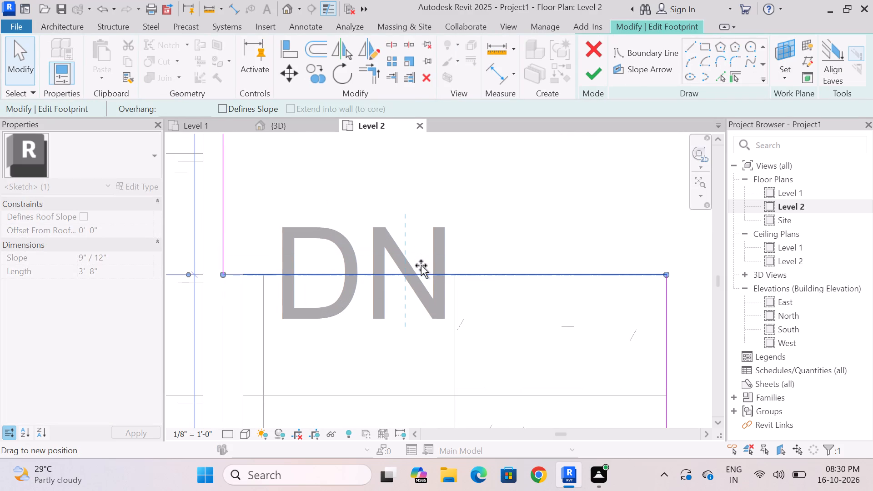
left_click_drag(421, 266, 422, 263)
scroll(421, 307, "down", 8)
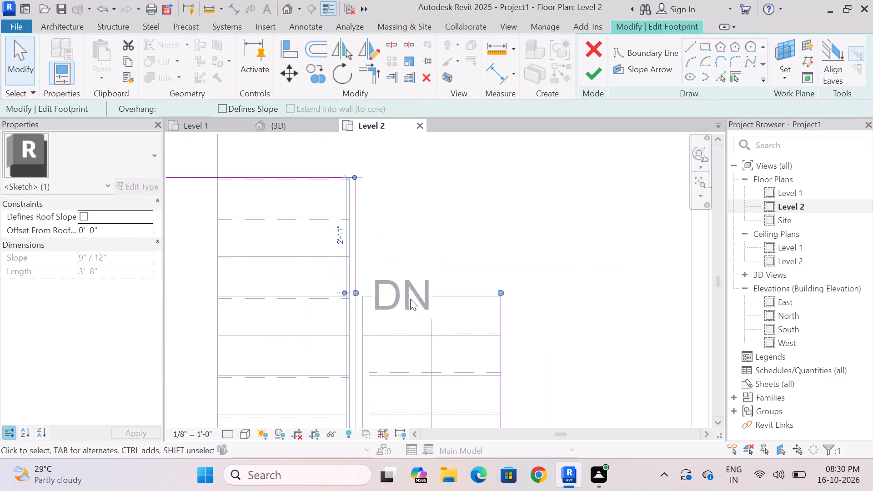
scroll(410, 299, "down", 4)
Finish the footprint edit without attaching the highlighted walls to the roof.
left_click(602, 75)
scroll(463, 198, "down", 4)
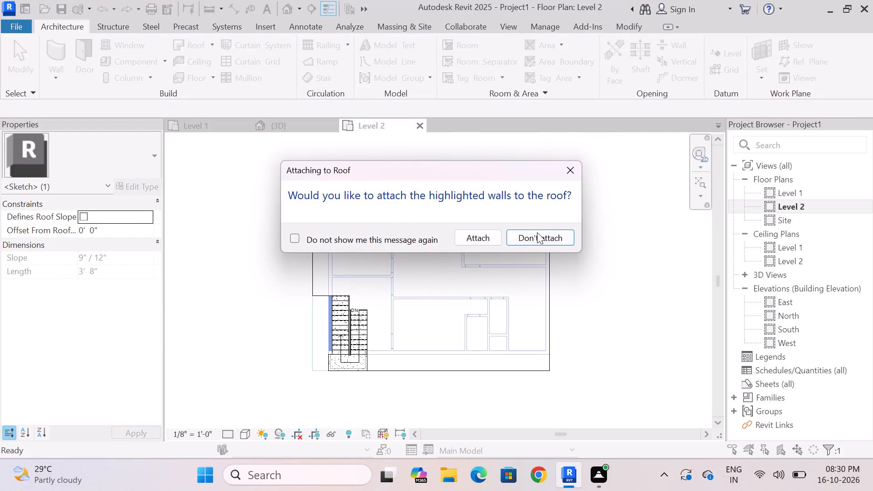
left_click(538, 237)
scroll(483, 254, "down", 12)
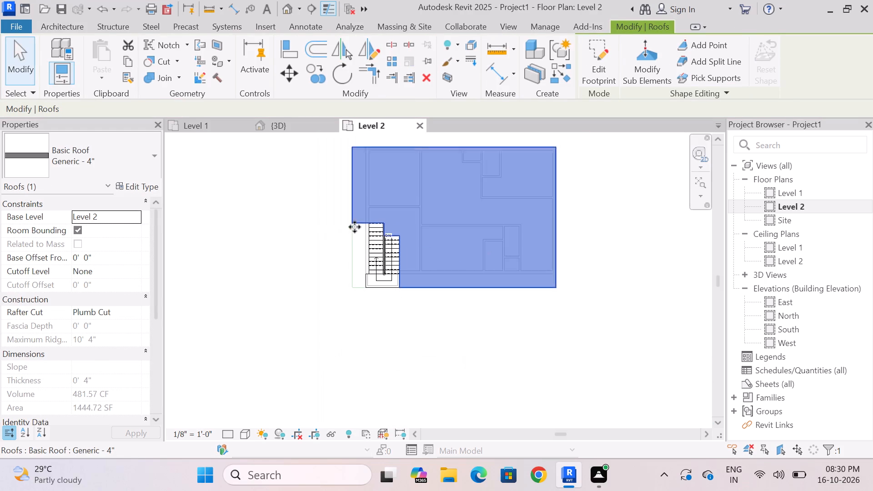
left_click(279, 235)
Examine the roof slab and its stair opening from several sides in the 3D view.
left_click(281, 129)
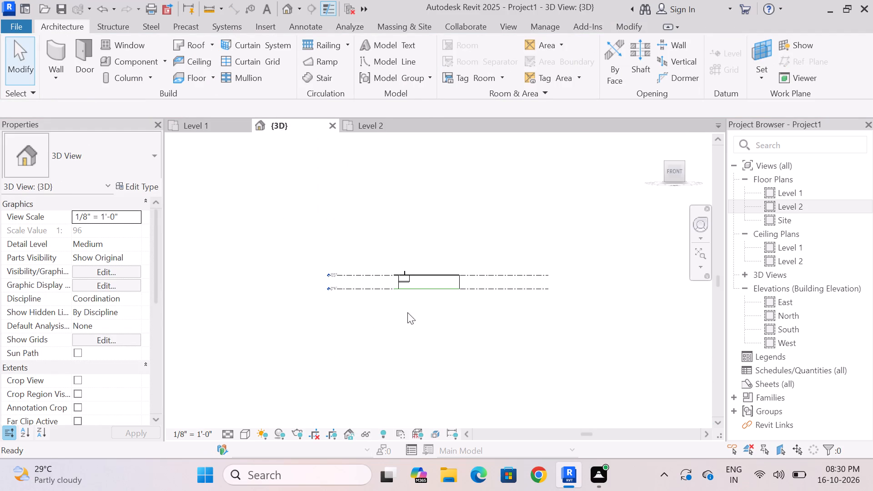
middle_click_drag(392, 312, 470, 383, "shift")
scroll(415, 267, "up", 9)
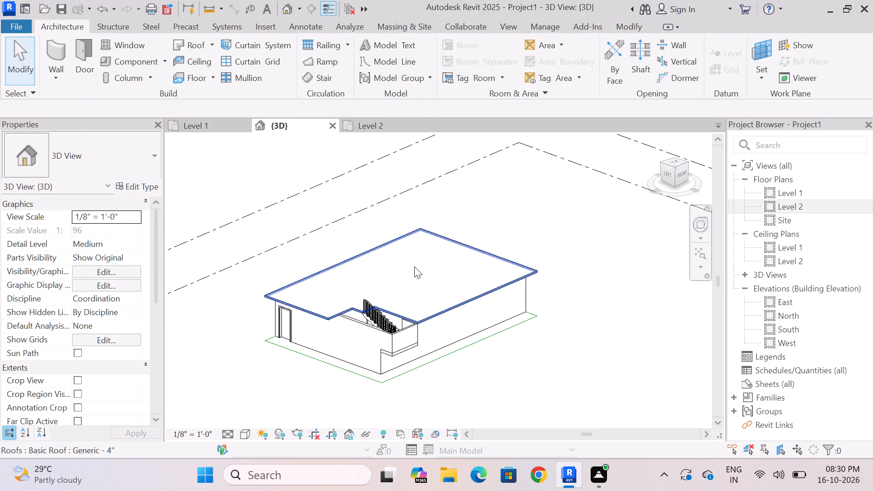
middle_click_drag(517, 363, 323, 326, "shift")
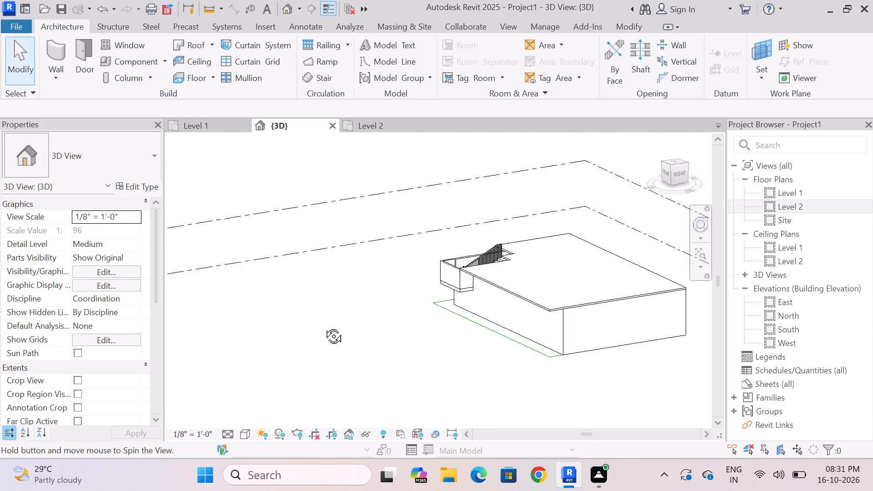
middle_click_drag(323, 326, 539, 319, "shift")
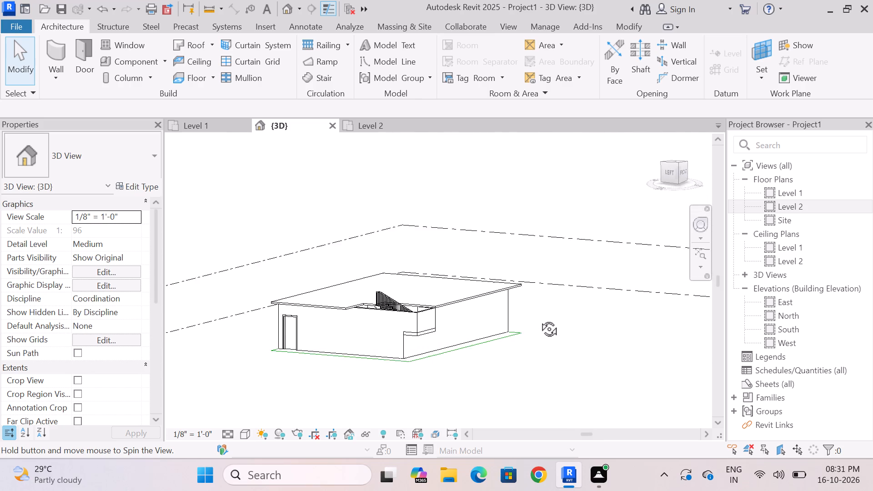
middle_click_drag(539, 319, 479, 381, "shift")
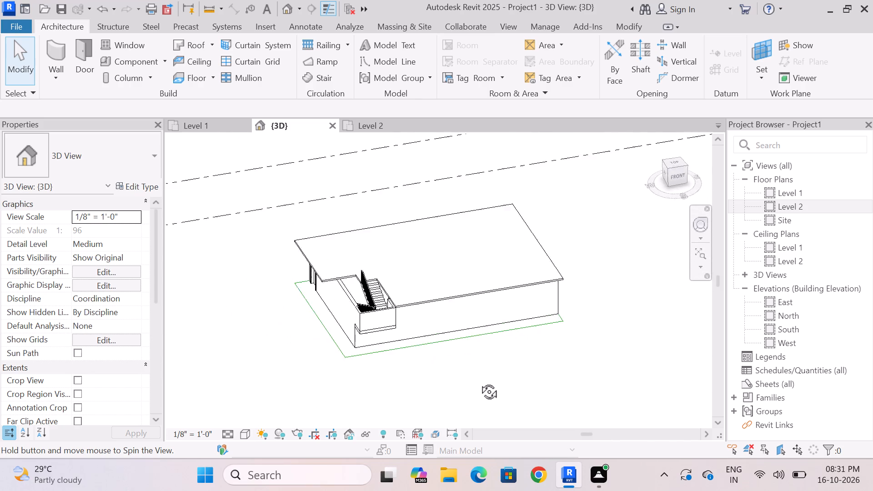
middle_click_drag(479, 381, 598, 334, "shift")
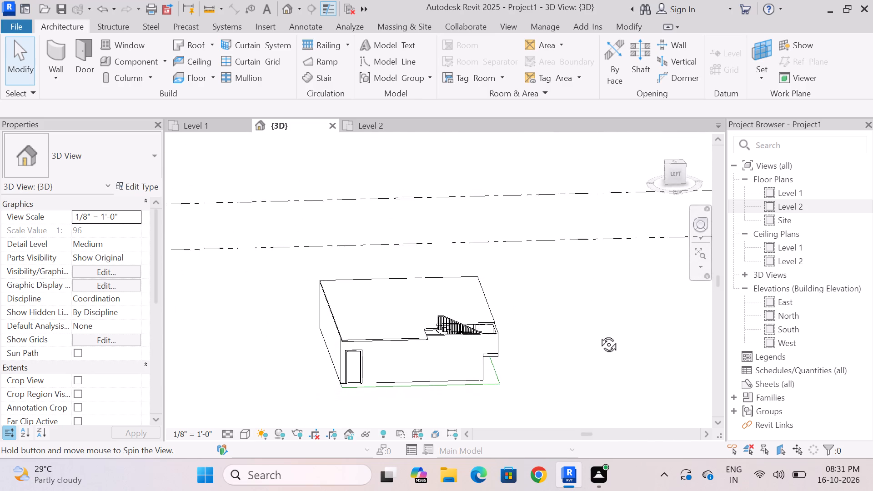
middle_click_drag(598, 334, 423, 334, "shift")
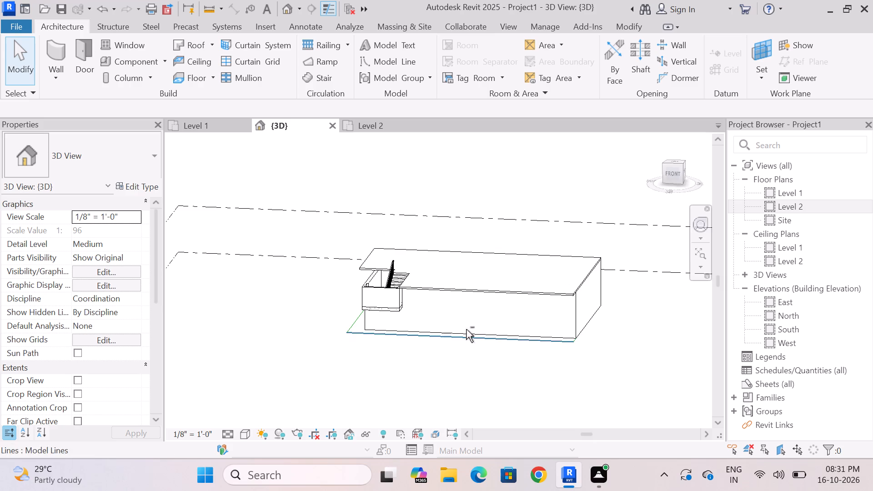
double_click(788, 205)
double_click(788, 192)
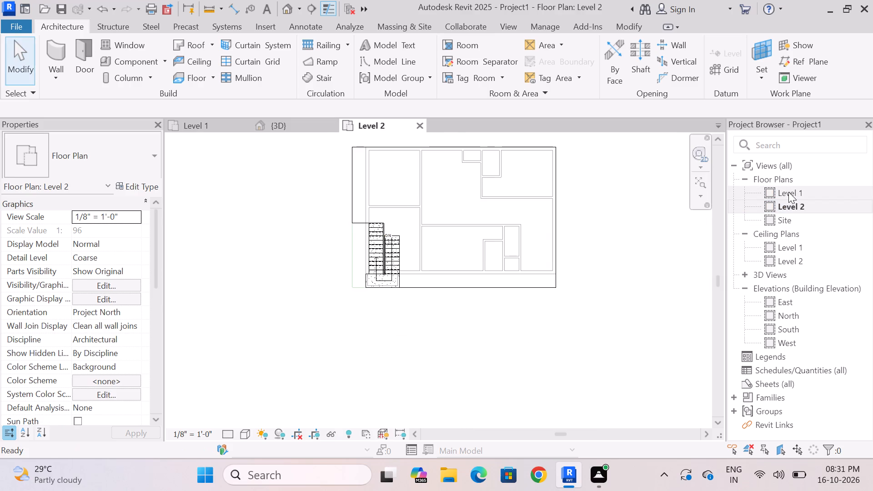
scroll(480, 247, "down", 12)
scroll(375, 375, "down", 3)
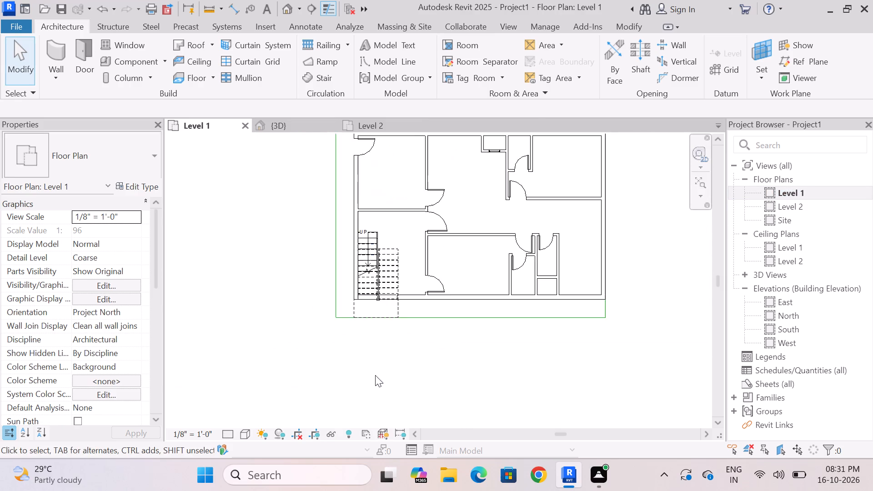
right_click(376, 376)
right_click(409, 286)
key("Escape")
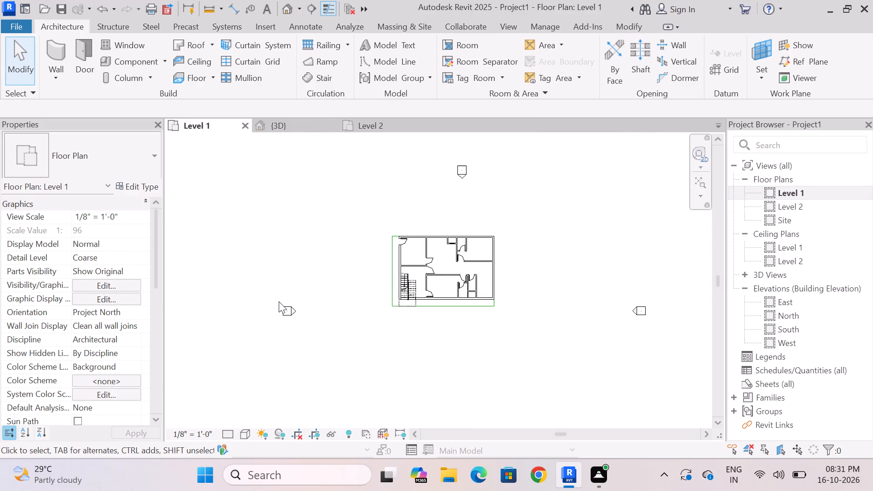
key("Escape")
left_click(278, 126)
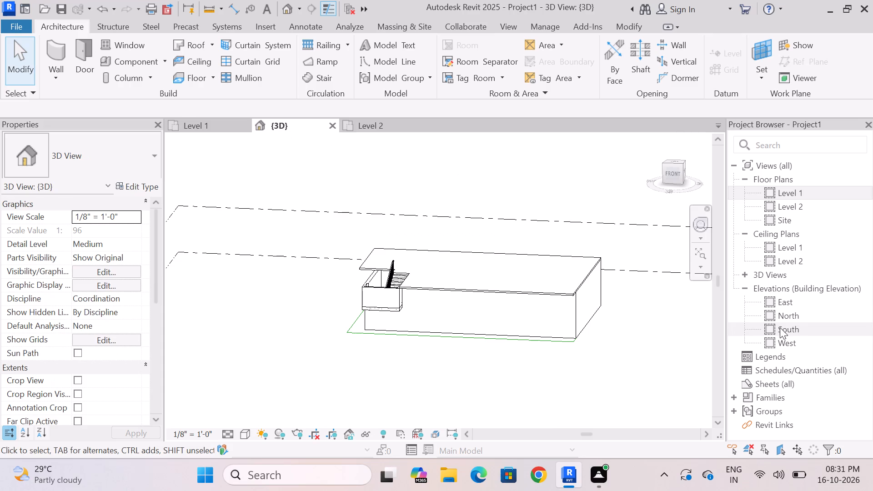
Open the South elevation view.
double_click(780, 327)
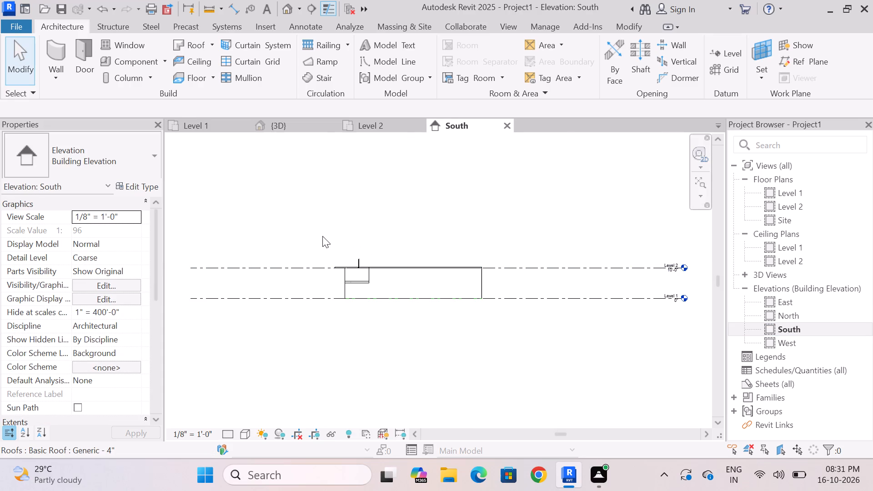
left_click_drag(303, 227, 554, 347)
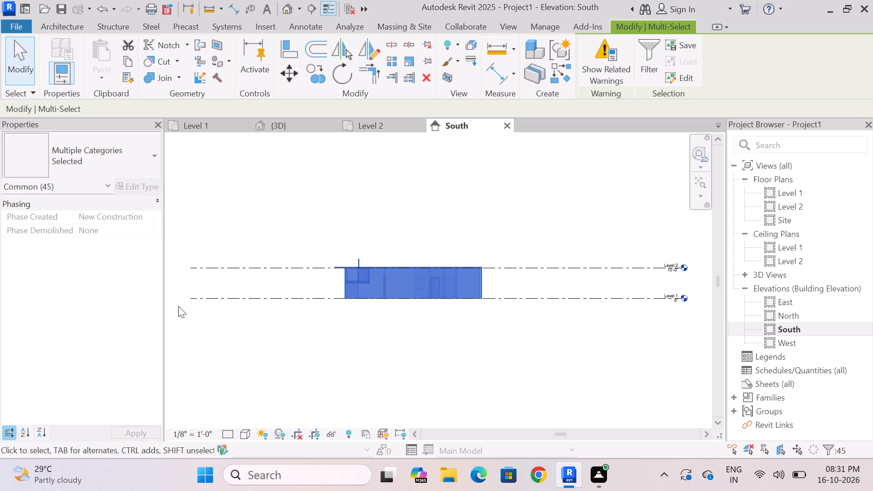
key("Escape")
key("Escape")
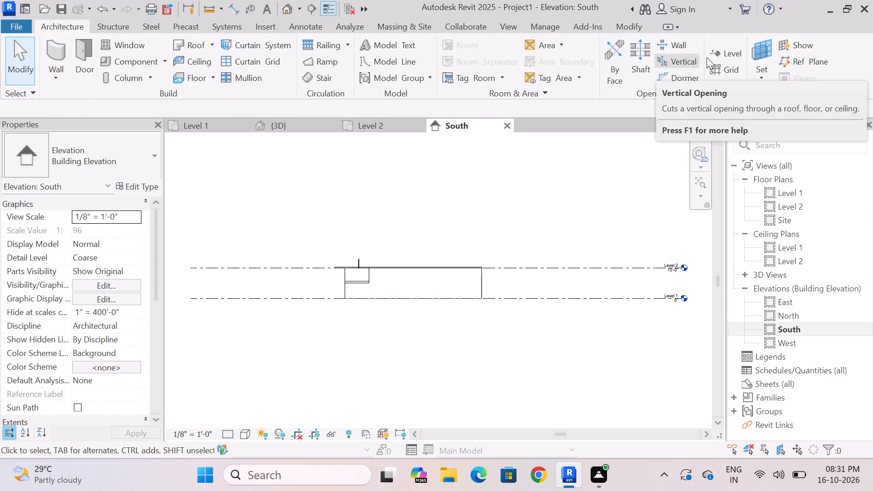
Add three levels above Level 2 by picking each level line below with a 10' offset, creating plan views for them.
left_click(718, 55)
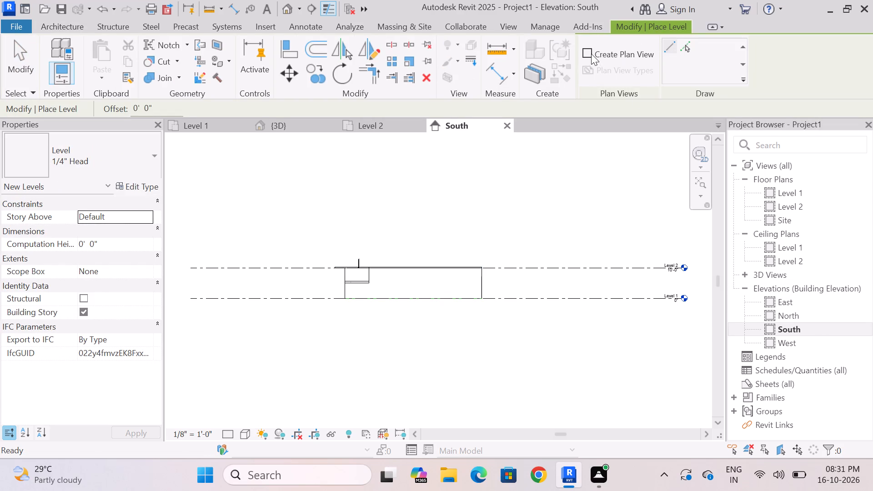
left_click(591, 54)
left_click(684, 45)
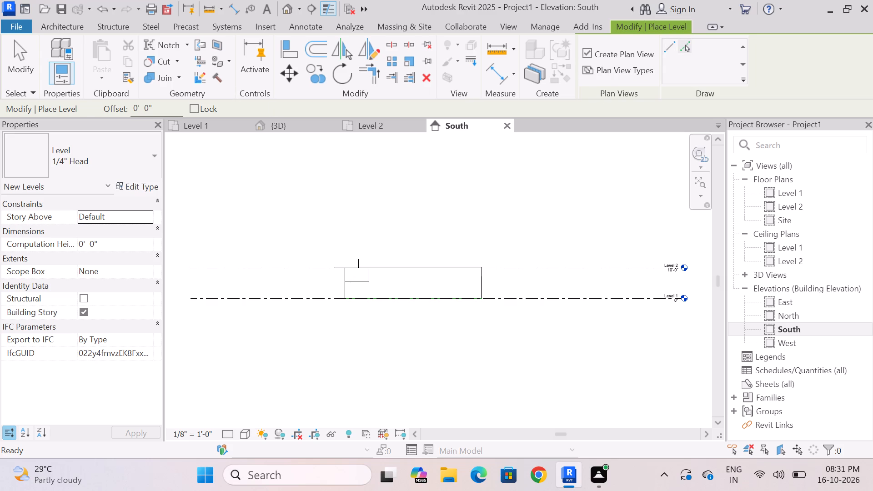
left_click(175, 110)
key("BackSpace")
key("BackSpace")
key("BackSpace")
key("BackSpace")
key("BackSpace")
key("BackSpace")
key("BackSpace")
key("BackSpace")
key("BackSpace")
key("BackSpace")
key("BackSpace")
key("BackSpace")
type("10'")
key("Return")
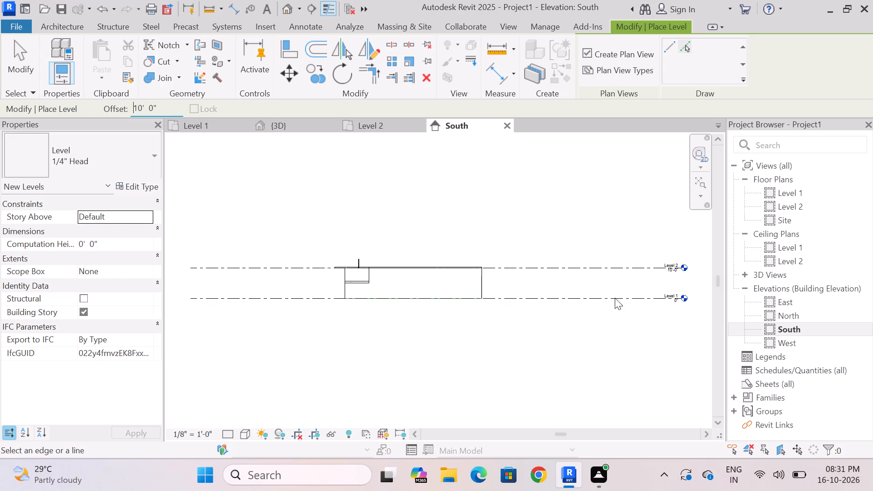
left_click(555, 266)
left_click(554, 233)
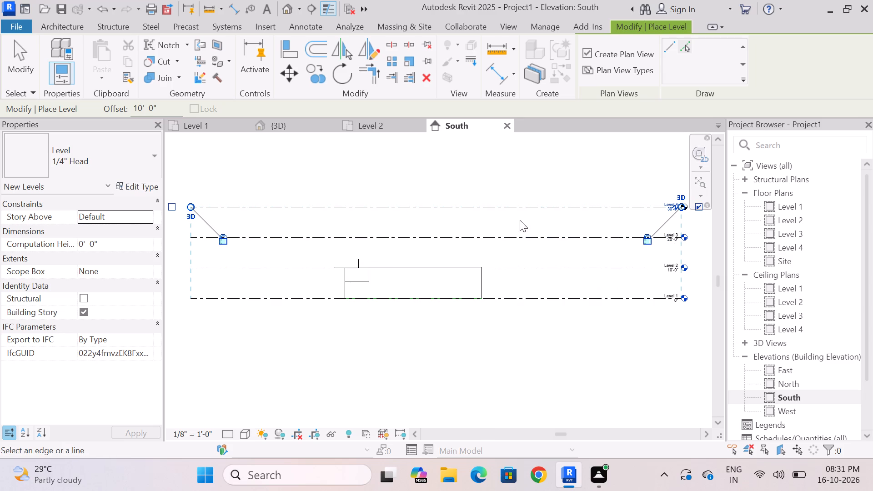
left_click(528, 204)
scroll(516, 336, "down", 4)
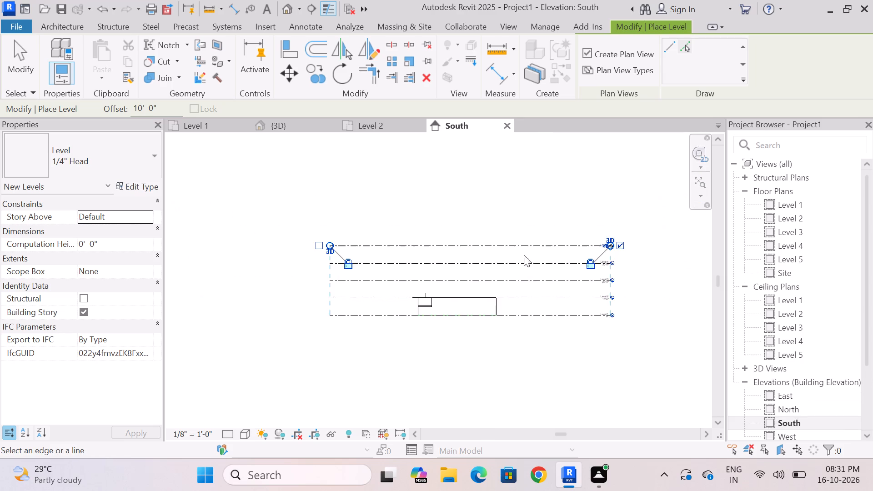
scroll(527, 235, "up", 3)
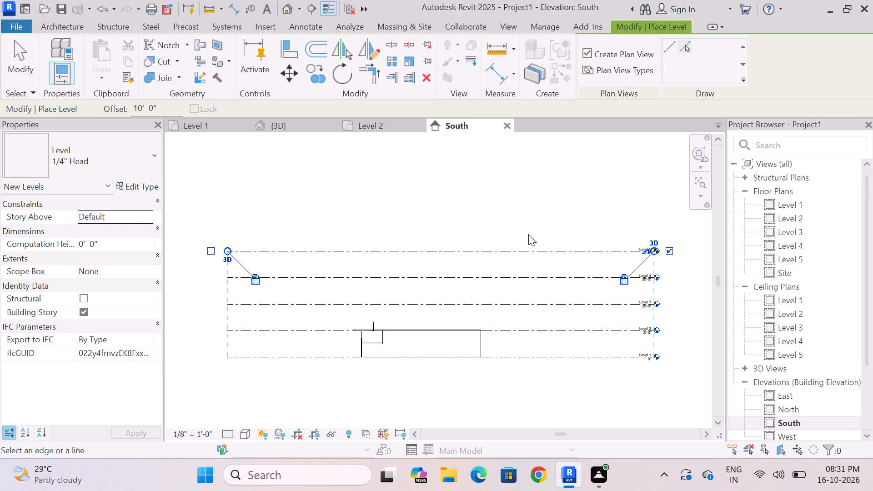
key("Escape")
scroll(499, 208, "down", 2)
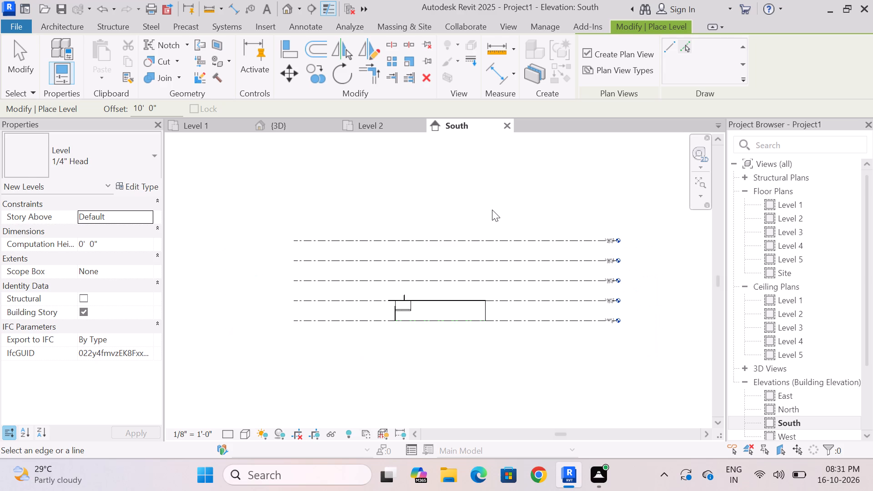
key("Escape")
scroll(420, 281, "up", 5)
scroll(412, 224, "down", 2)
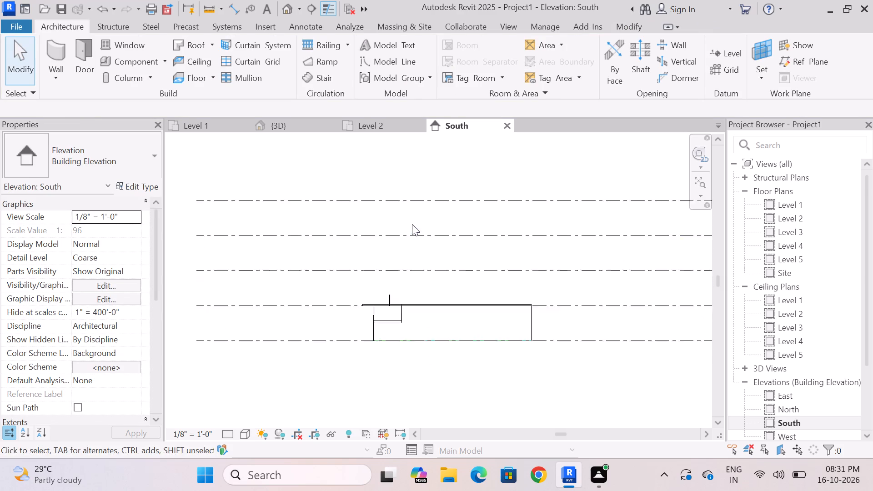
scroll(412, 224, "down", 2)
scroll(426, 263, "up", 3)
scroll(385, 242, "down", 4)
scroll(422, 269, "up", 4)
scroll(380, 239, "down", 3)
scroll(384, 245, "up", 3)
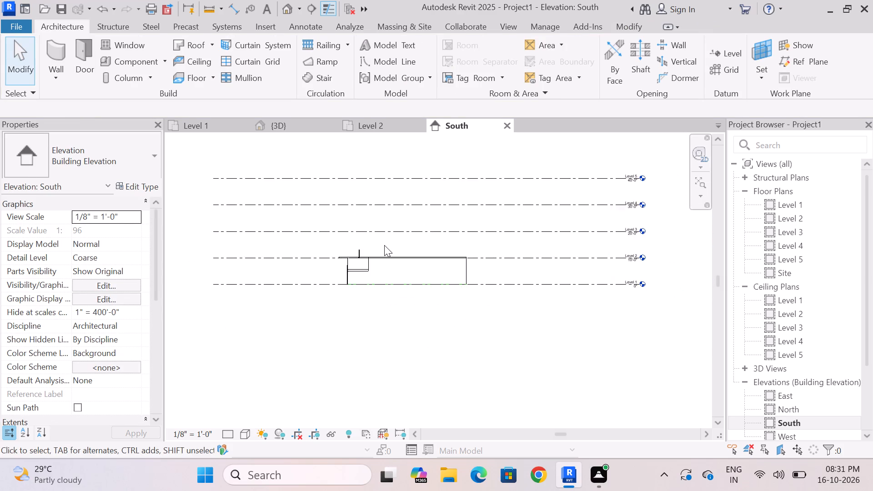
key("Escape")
Copy the entire building storey in the South elevation and paste it aligned to Level 2 and Level 3.
left_click_drag(301, 236, 606, 331)
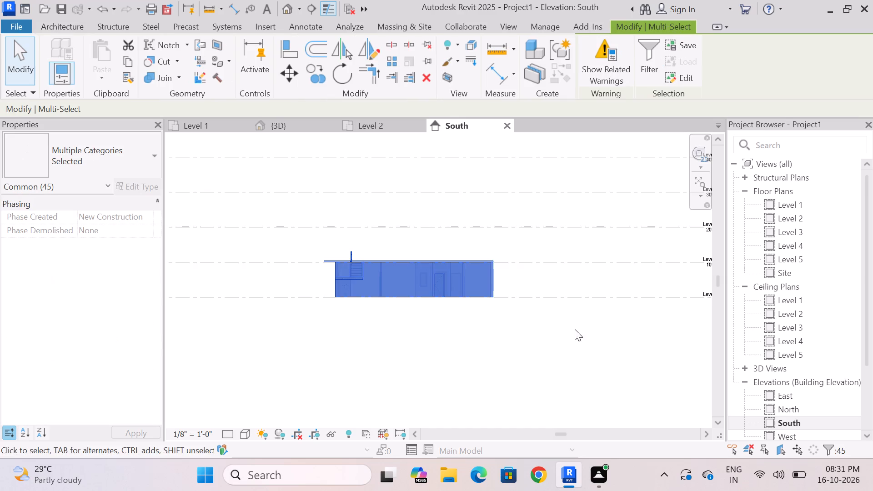
left_click(131, 64)
left_click(106, 84)
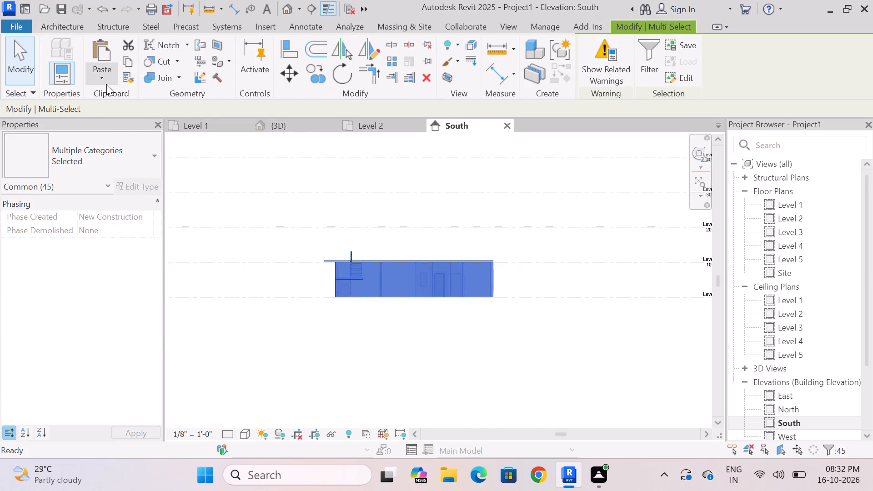
left_click(147, 133)
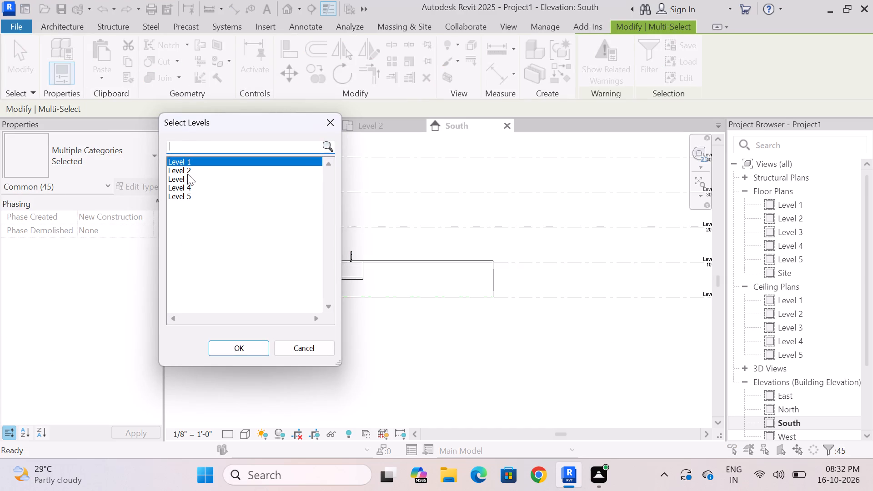
left_click_drag(188, 172, 191, 180)
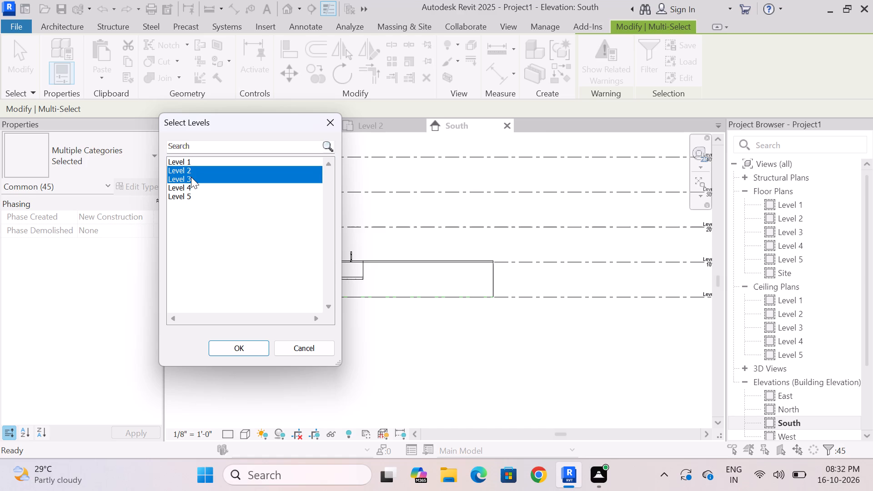
left_click(246, 351)
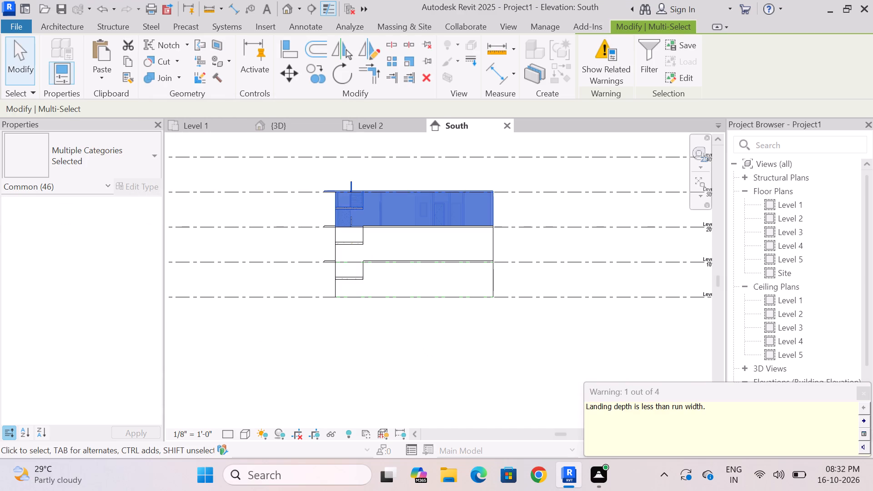
left_click(861, 390)
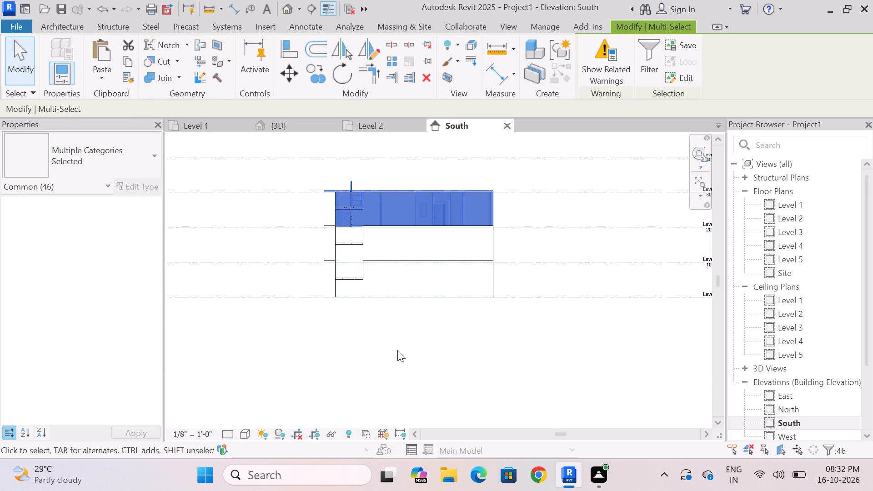
left_click(397, 350)
Examine the stacked storeys and their stair enclosures from several sides in the 3D view.
scroll(320, 185, "up", 3)
scroll(352, 240, "down", 5)
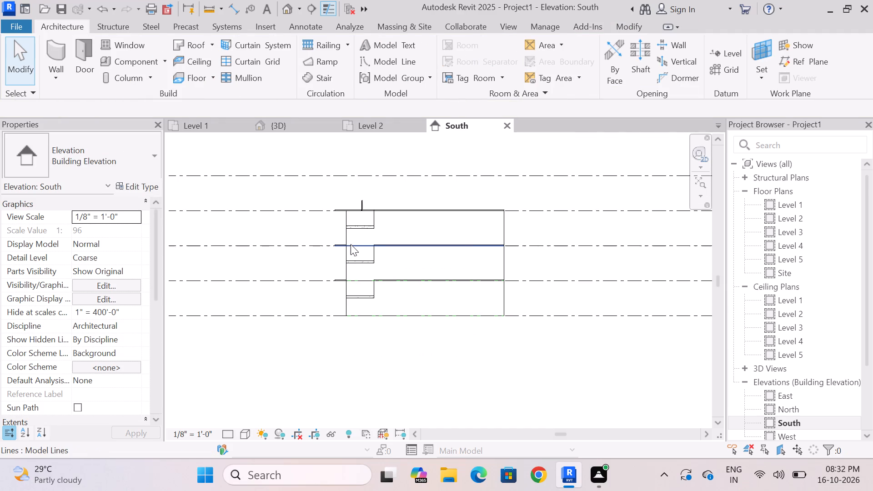
left_click(290, 130)
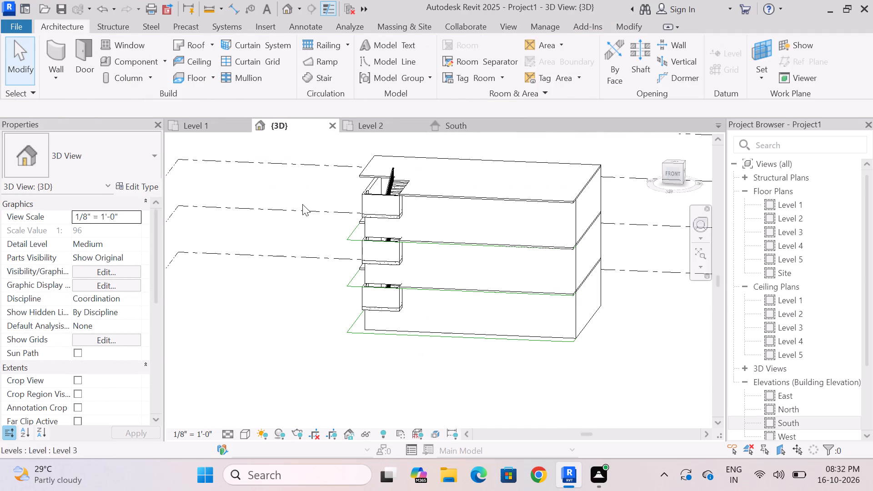
middle_click_drag(352, 353, 440, 372, "shift")
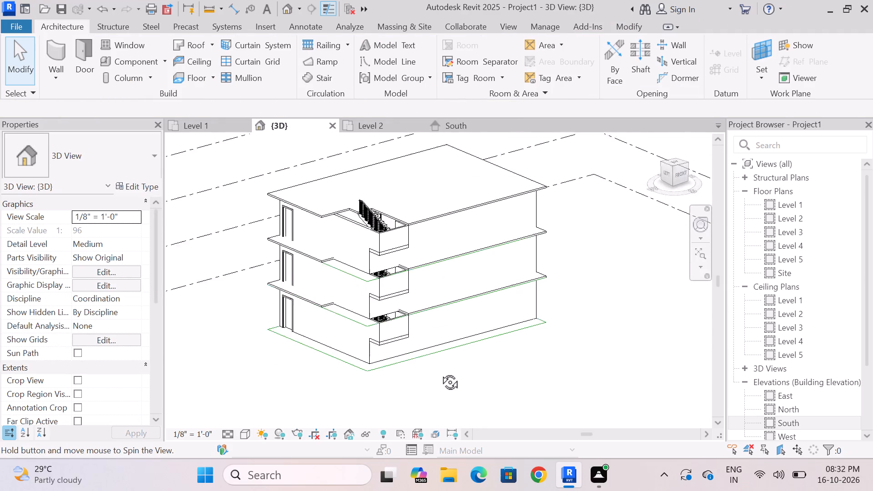
middle_click_drag(440, 372, 530, 364, "shift")
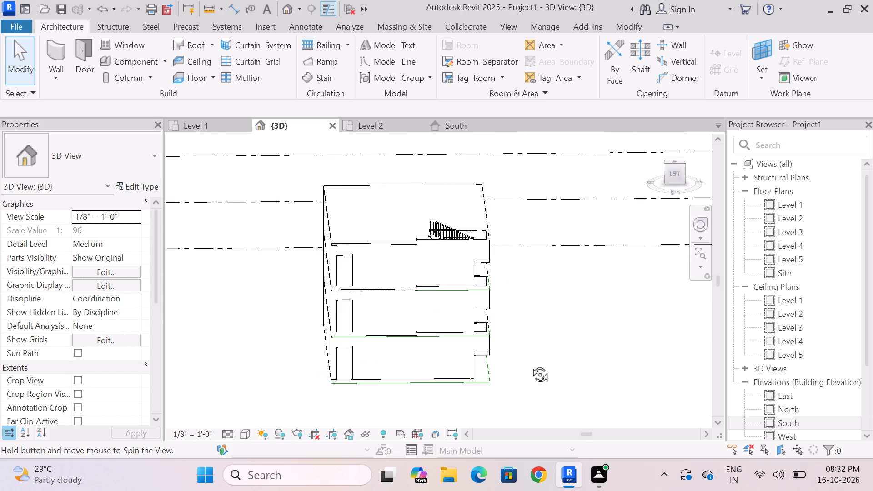
middle_click_drag(530, 364, 317, 325, "shift")
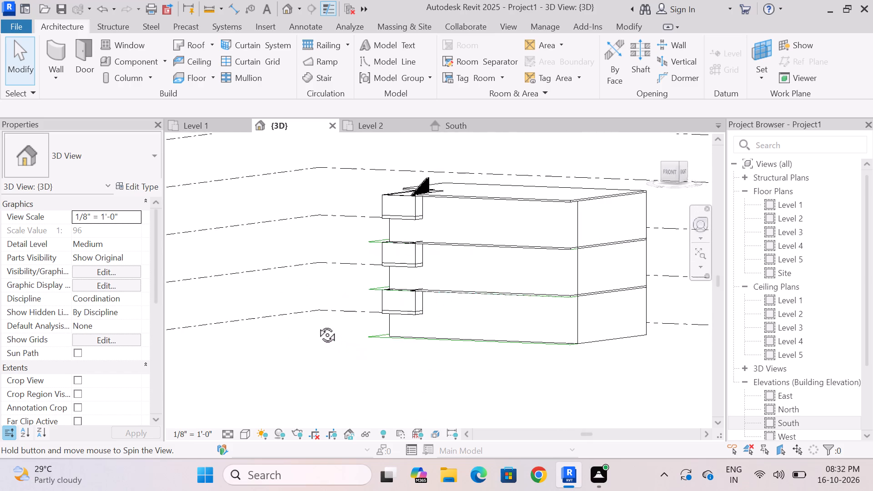
Examine the three stacked storeys and their stair openings from below, the front and the left side in the 3D view.
middle_click_drag(317, 325, 358, 274, "shift")
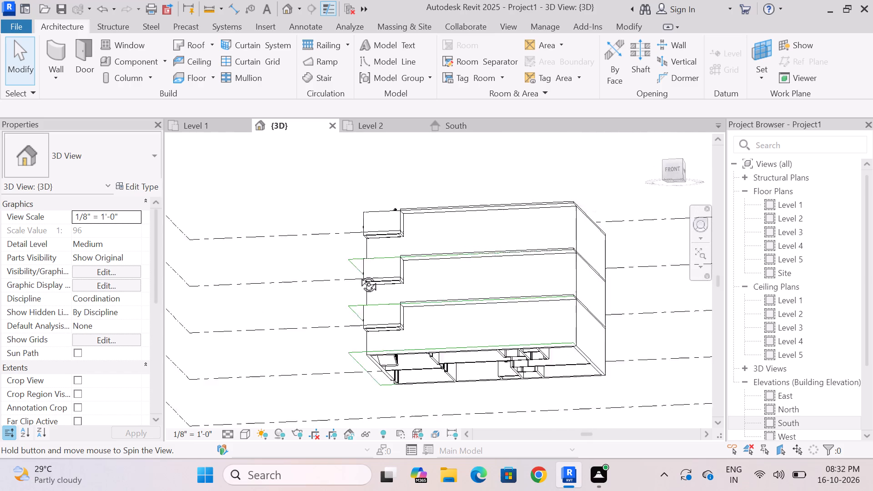
middle_click_drag(358, 274, 404, 365, "shift")
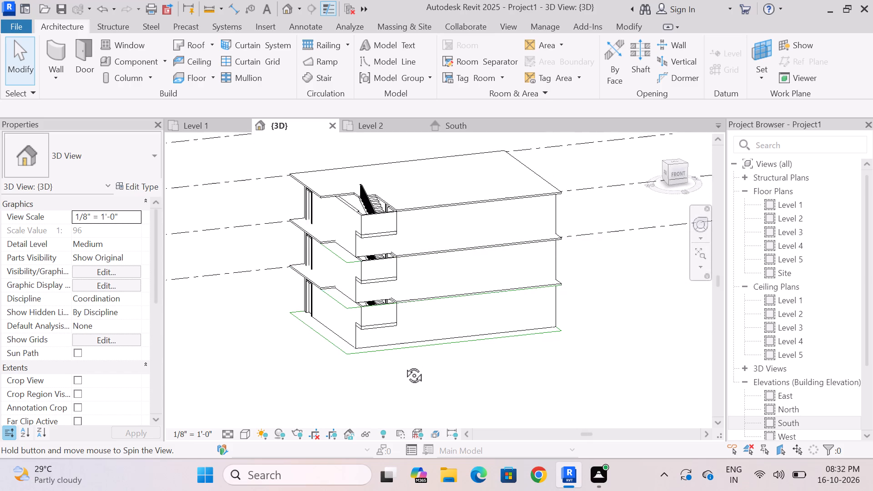
middle_click_drag(404, 365, 465, 398, "shift")
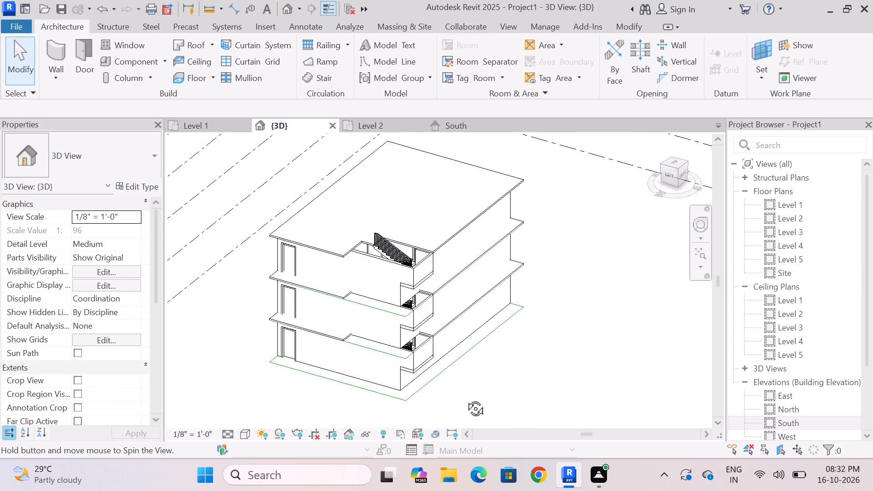
middle_click_drag(465, 398, 477, 360, "shift")
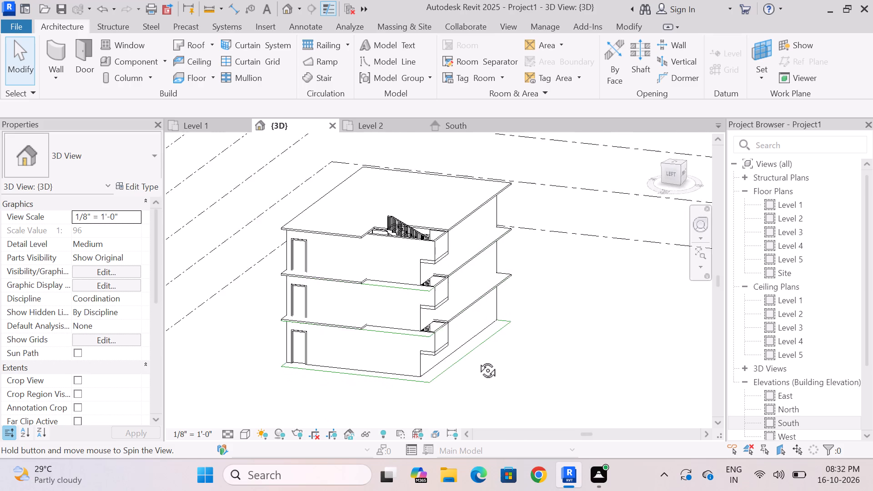
middle_click_drag(477, 360, 405, 366, "shift")
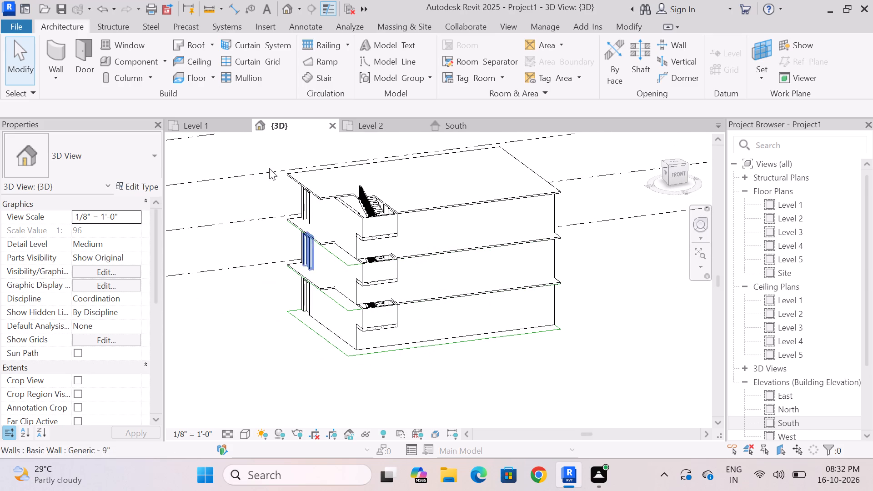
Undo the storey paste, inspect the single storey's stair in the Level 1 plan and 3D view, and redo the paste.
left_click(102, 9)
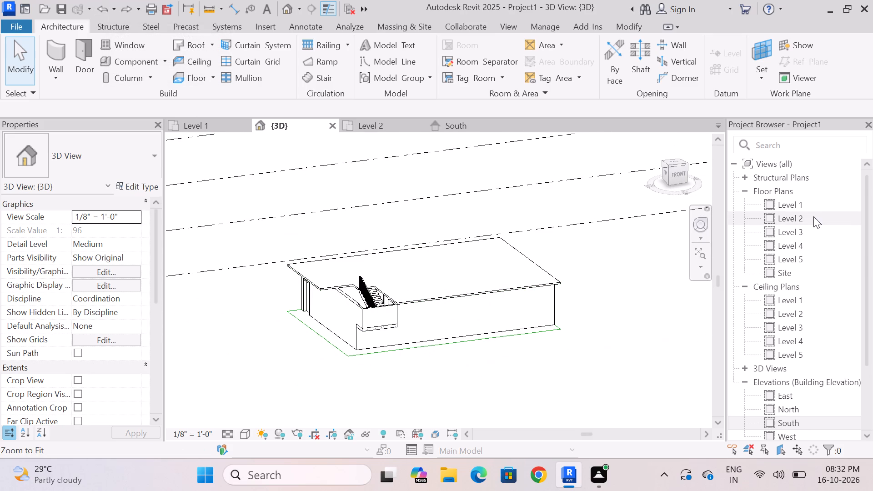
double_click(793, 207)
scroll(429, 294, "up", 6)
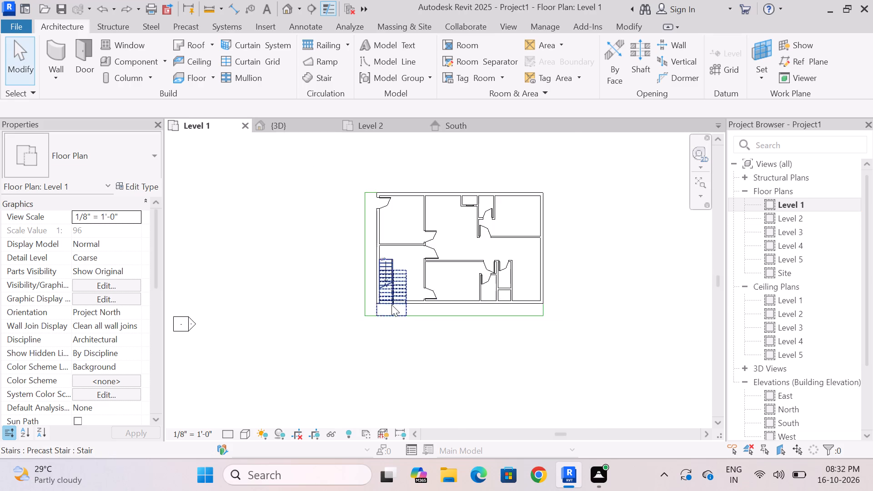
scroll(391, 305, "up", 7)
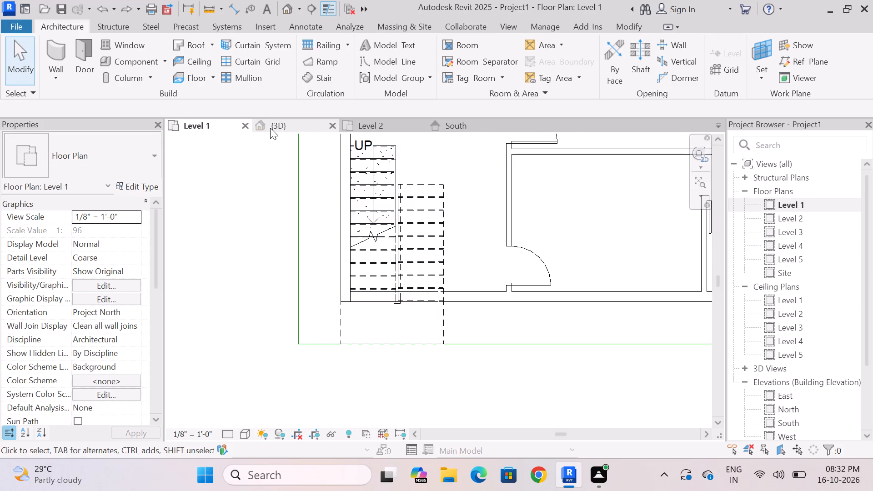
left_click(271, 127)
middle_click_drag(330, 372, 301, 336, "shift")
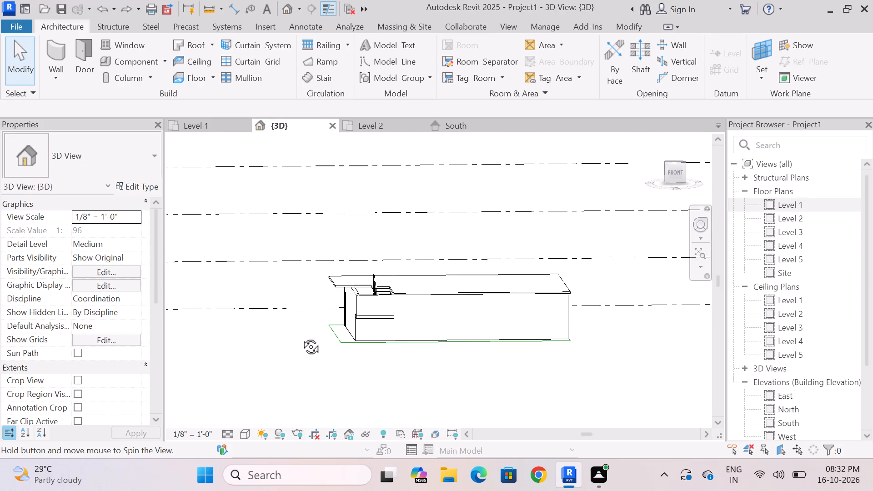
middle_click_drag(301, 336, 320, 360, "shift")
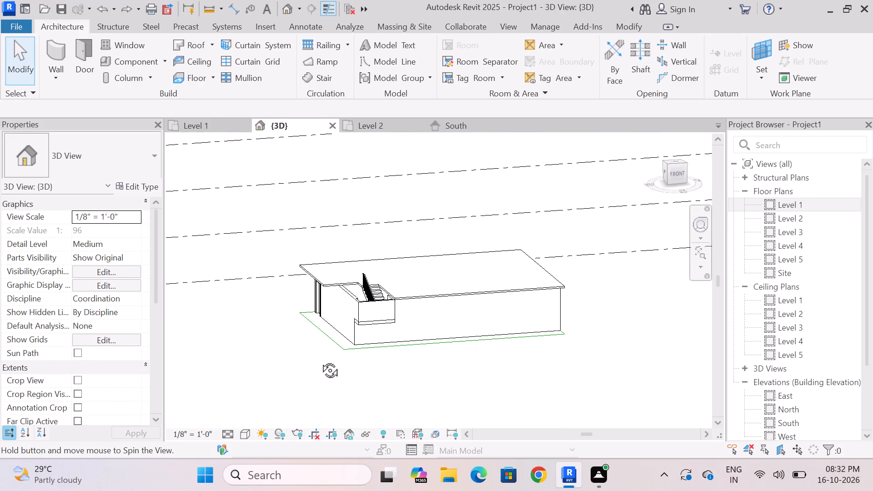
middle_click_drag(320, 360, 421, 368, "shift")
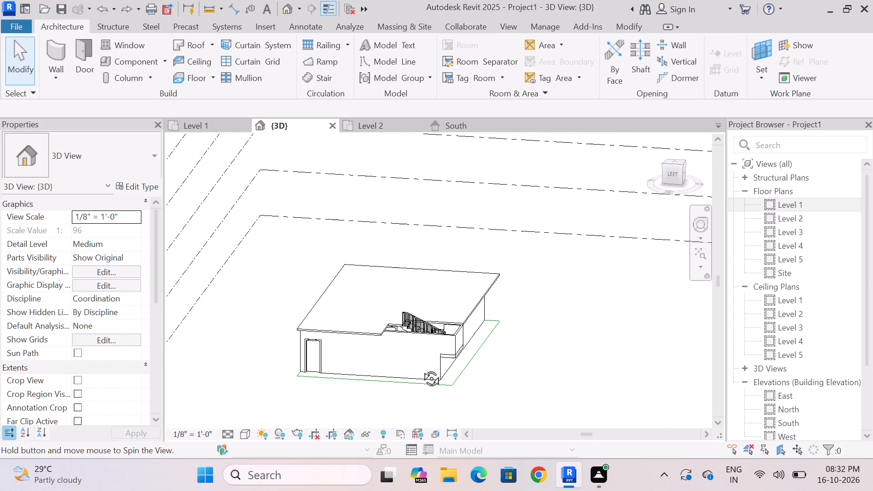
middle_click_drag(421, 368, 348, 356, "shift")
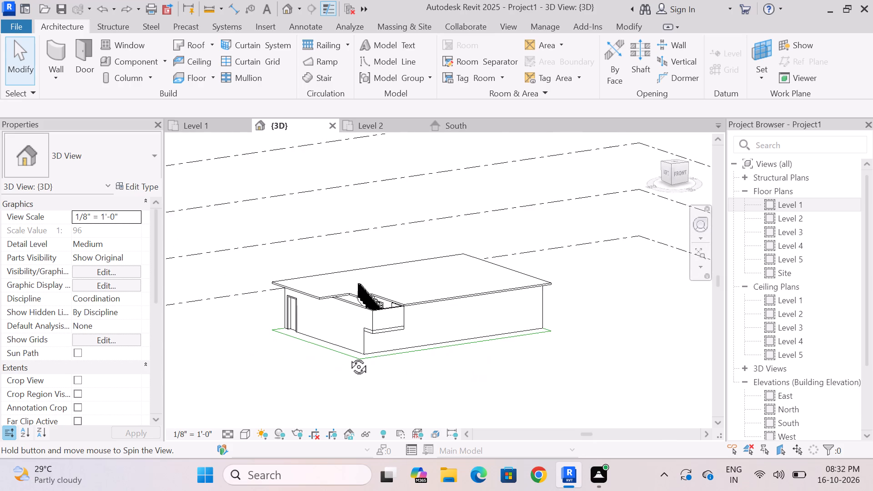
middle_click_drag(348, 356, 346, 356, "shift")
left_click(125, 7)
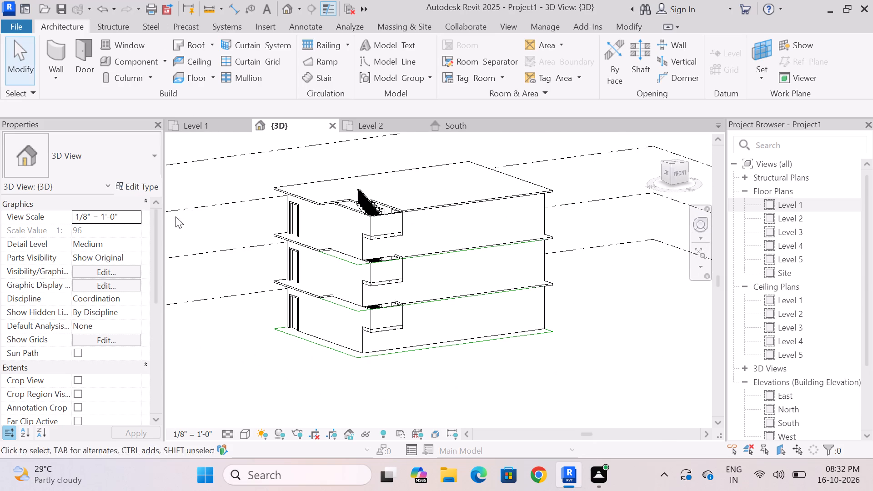
Delete the Generic - 9" wall pieces that close off the stair below the projecting landings on the second and third storeys.
middle_click_drag(282, 353, 392, 356)
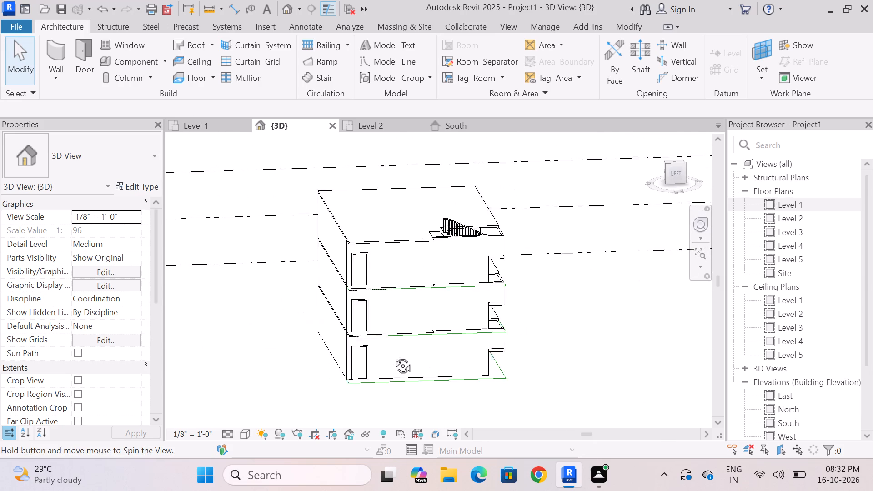
middle_click_drag(392, 356, 232, 325)
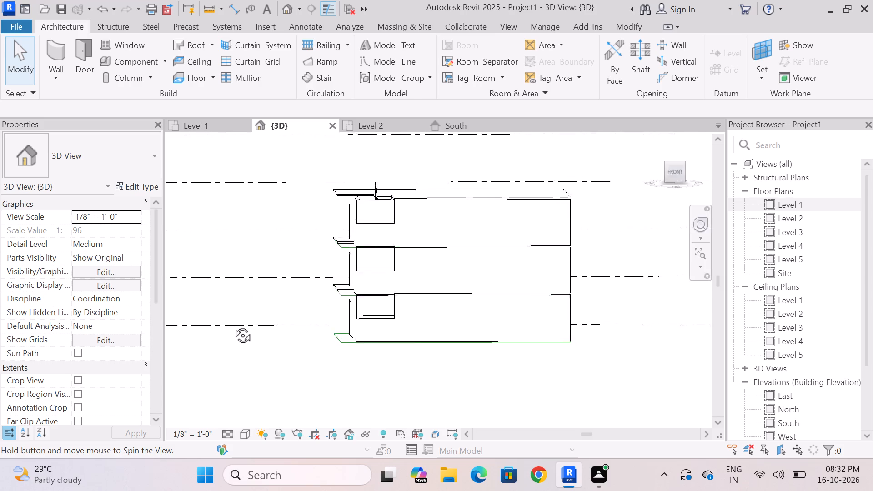
middle_click_drag(232, 325, 247, 381)
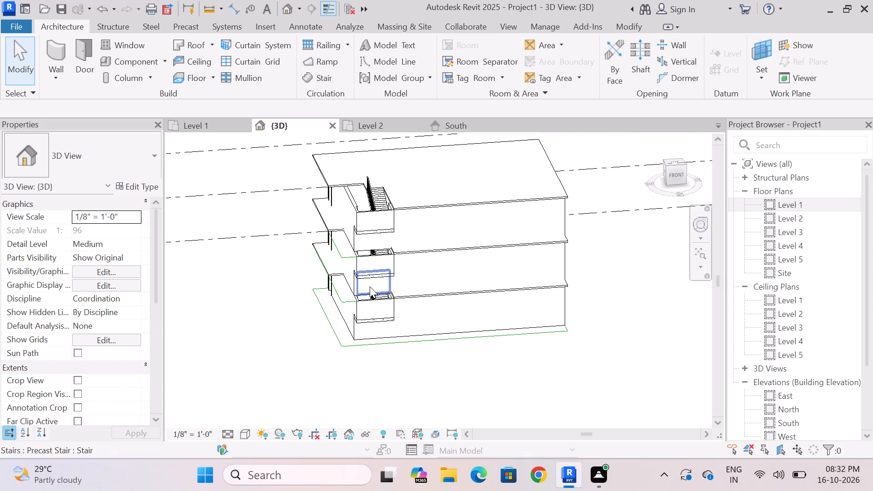
left_click(370, 286)
middle_click_drag(404, 389, 467, 371, "shift")
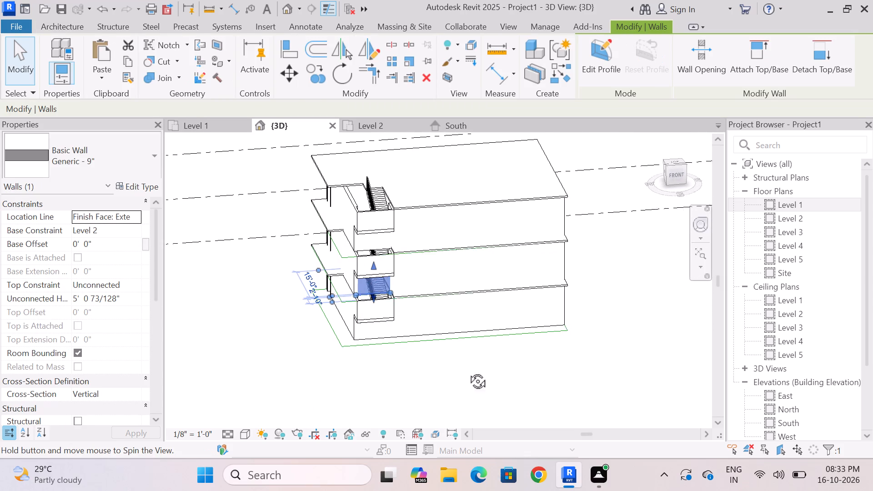
middle_click_drag(467, 371, 492, 335, "shift")
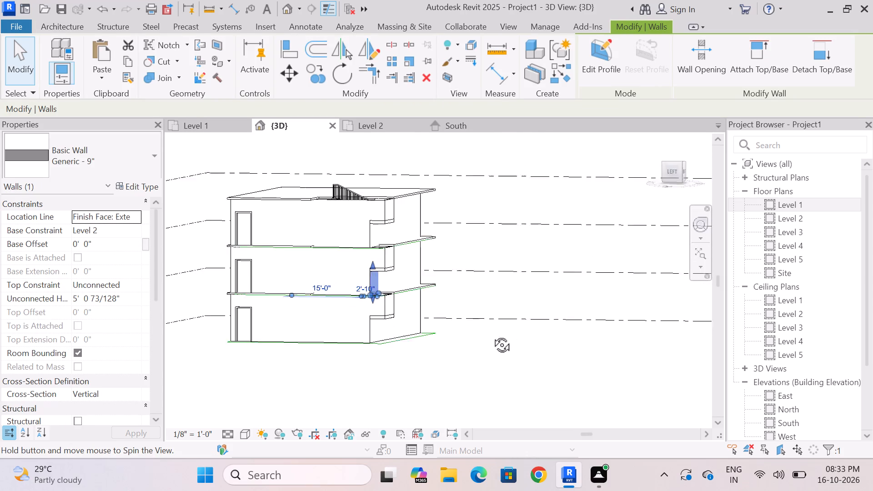
middle_click_drag(492, 335, 320, 340, "shift")
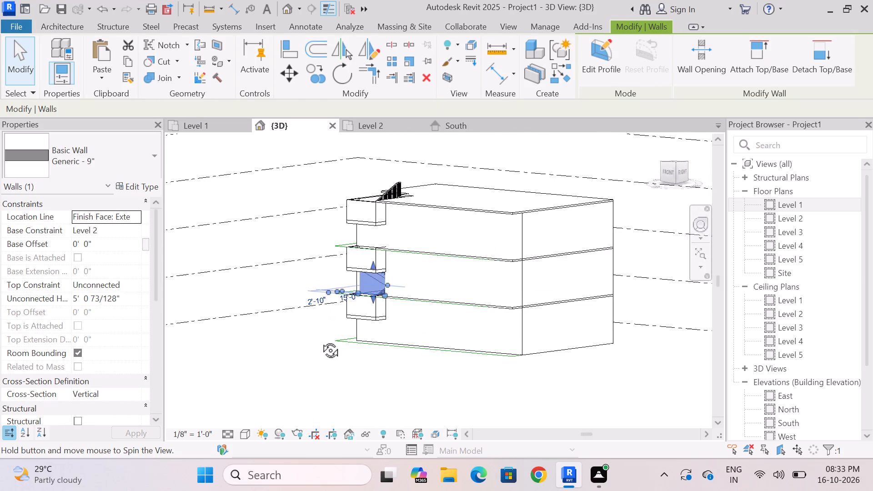
middle_click_drag(320, 340, 317, 337, "shift")
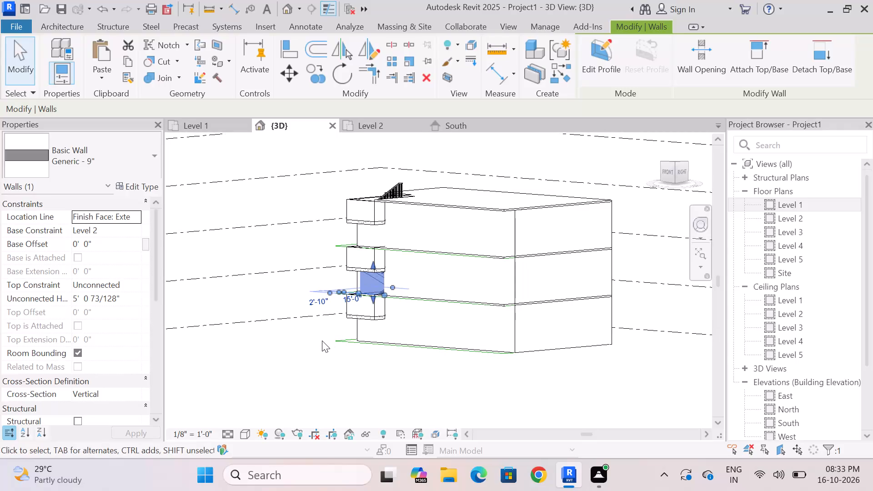
key("Delete")
scroll(380, 230, "up", 3)
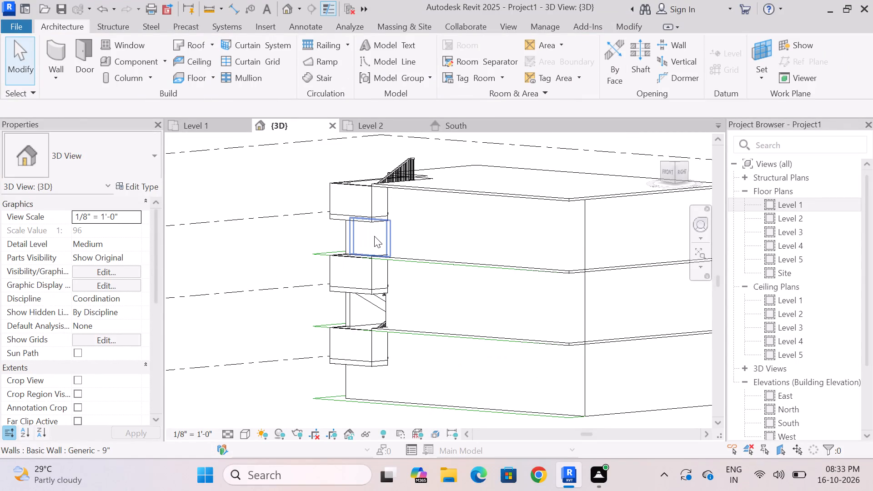
left_click(374, 236)
key("Delete")
Examine the opened stair enclosures and the connection between stair flights on all storeys from several sides in 3D.
middle_click_drag(250, 307, 280, 287, "shift")
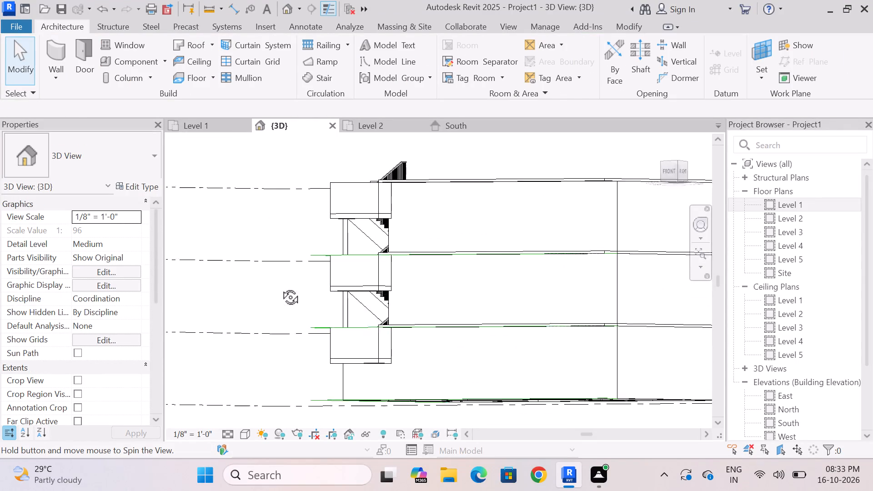
middle_click_drag(280, 287, 426, 303, "shift")
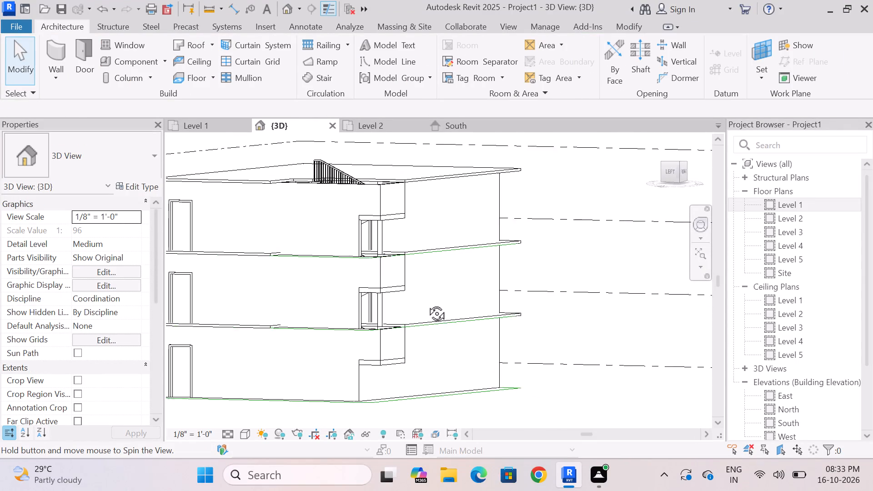
middle_click_drag(426, 303, 343, 306, "shift")
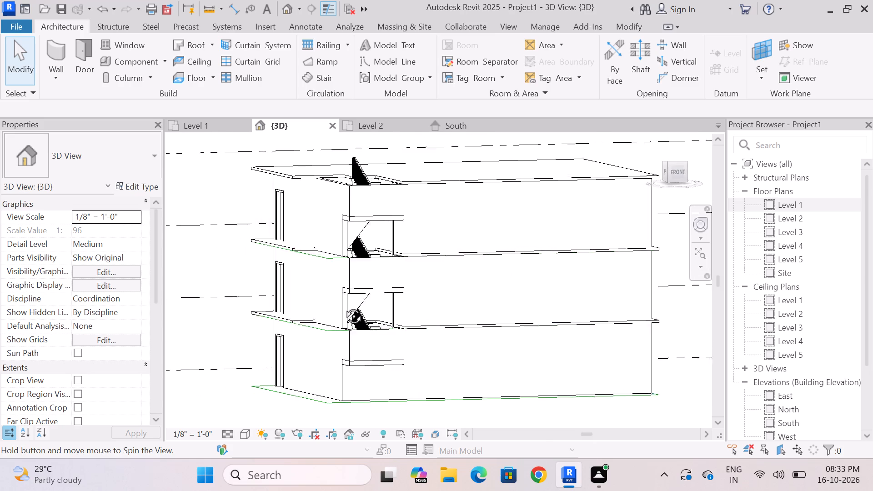
middle_click_drag(343, 306, 447, 322, "shift")
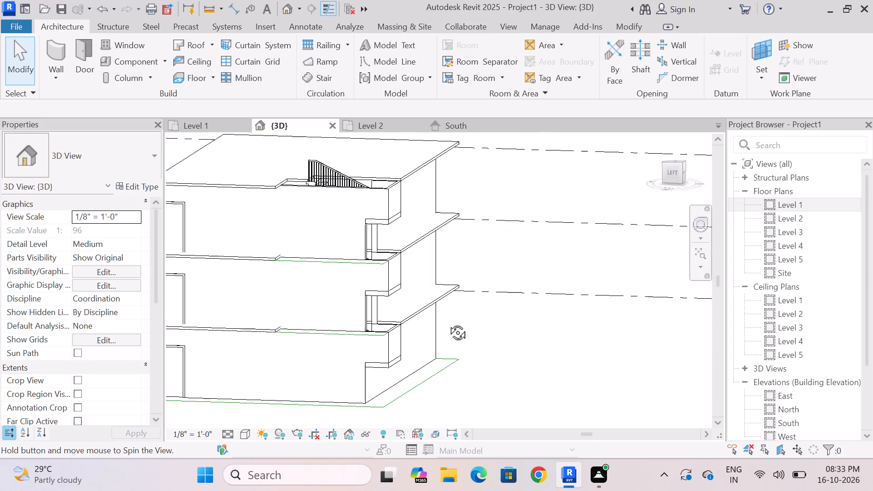
middle_click_drag(447, 322, 447, 324, "shift")
scroll(537, 313, "down", 1)
middle_click_drag(539, 339, 507, 419, "shift")
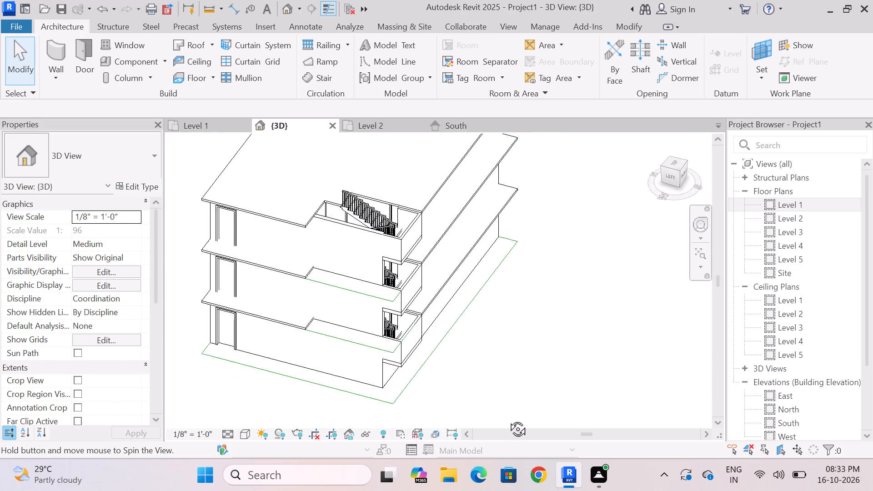
middle_click_drag(507, 419, 384, 403, "shift")
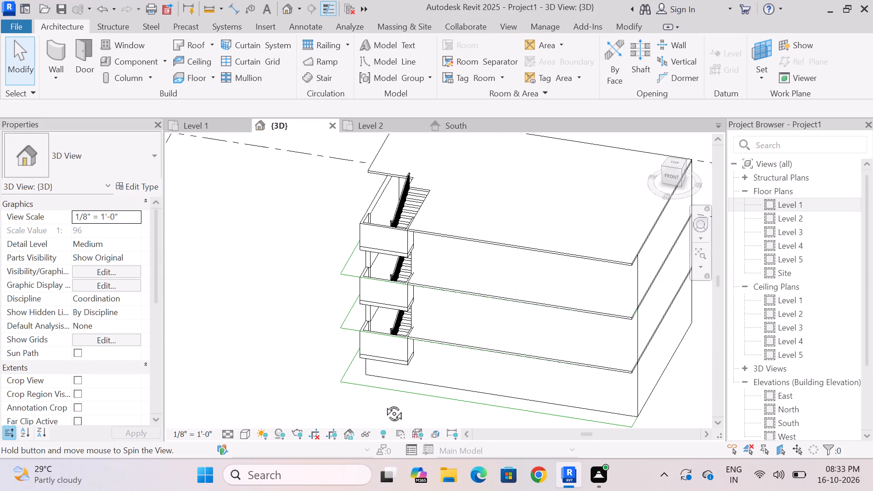
middle_click_drag(384, 403, 448, 377, "shift")
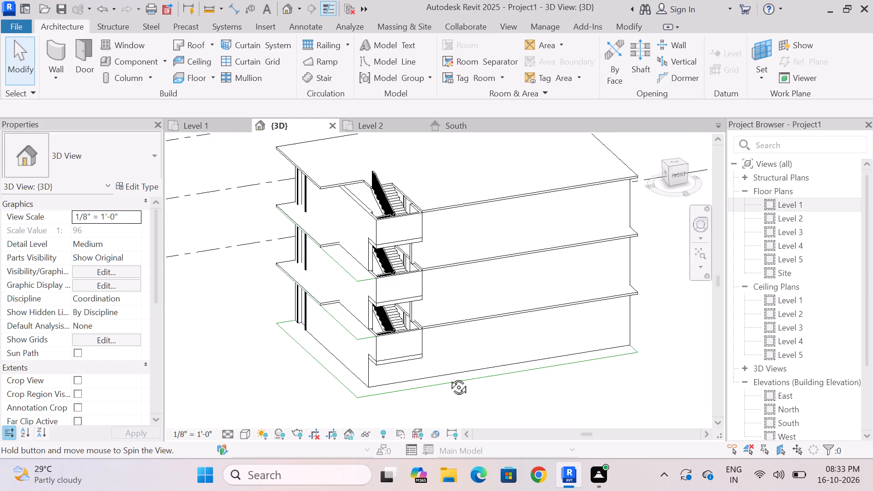
middle_click_drag(448, 377, 403, 371, "shift")
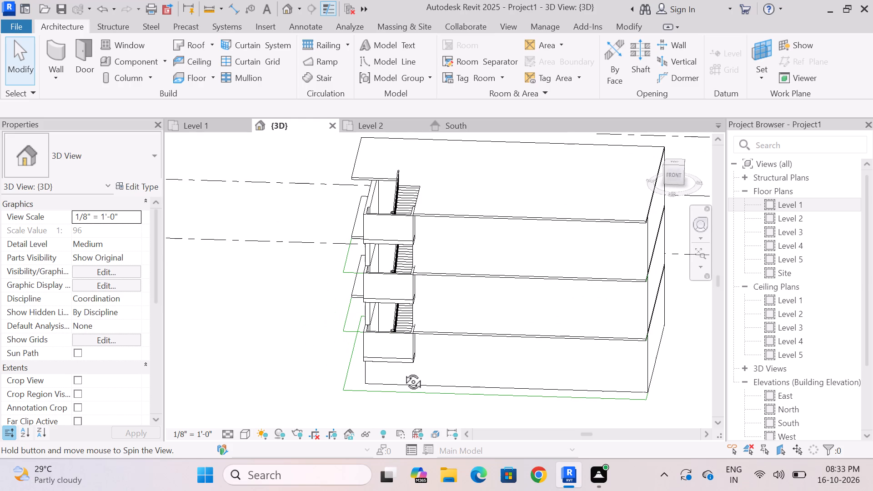
Delete the Single-Flush 36" x 84" exterior entrance doors from the left facade on the second and third storeys.
middle_click_drag(403, 371, 522, 372, "shift")
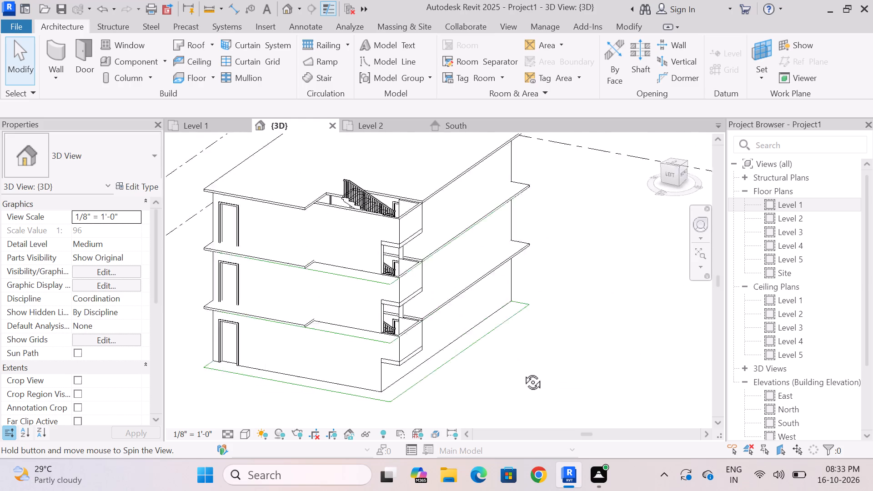
middle_click_drag(522, 372, 563, 344, "shift")
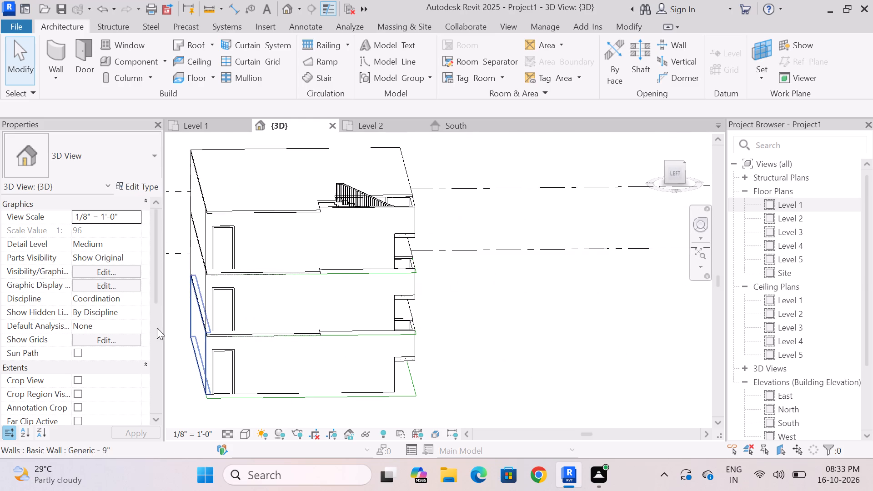
left_click(228, 289)
key("Delete")
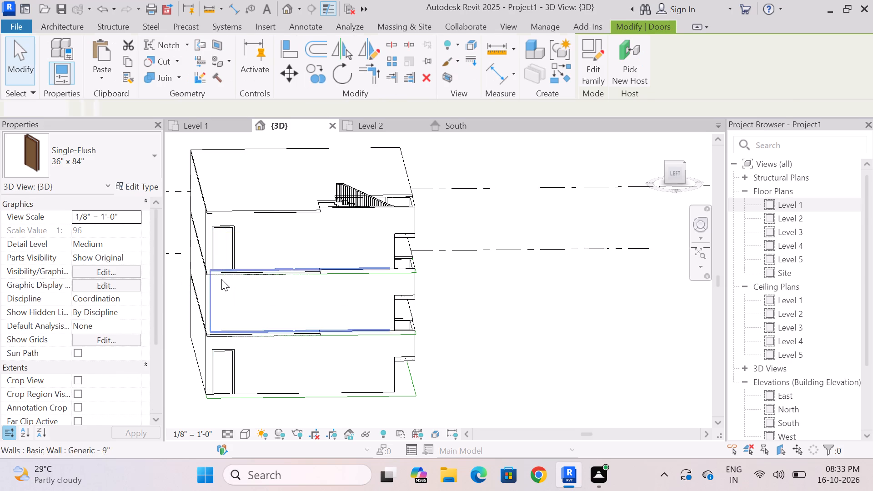
left_click(235, 243)
key("Delete")
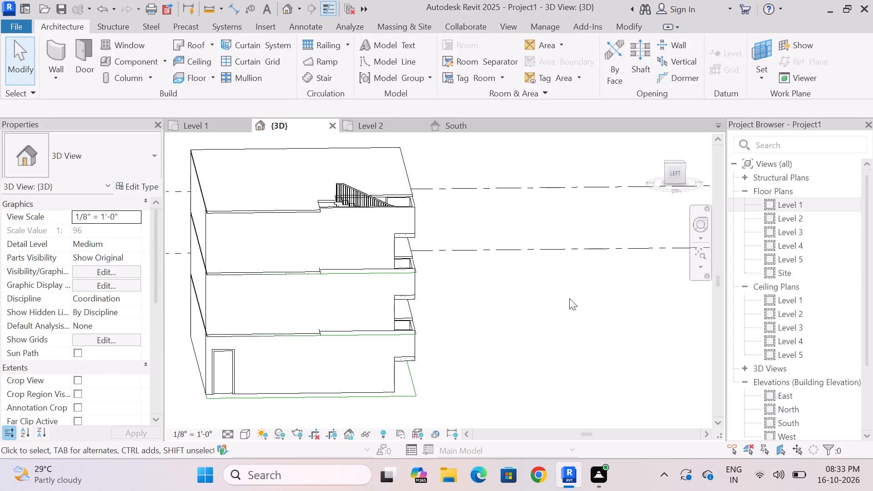
Switch back to the Level 1 floor plan view.
middle_click_drag(564, 298, 442, 298, "shift")
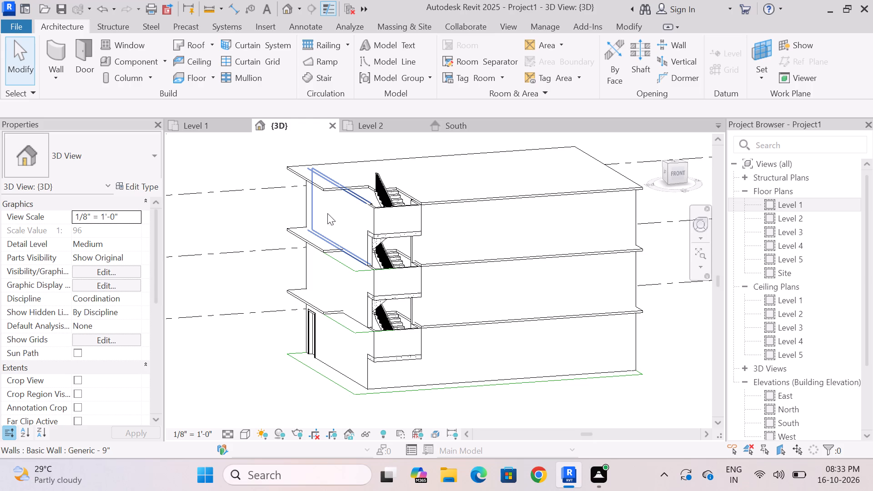
scroll(327, 217, "down", 2)
left_click(225, 129)
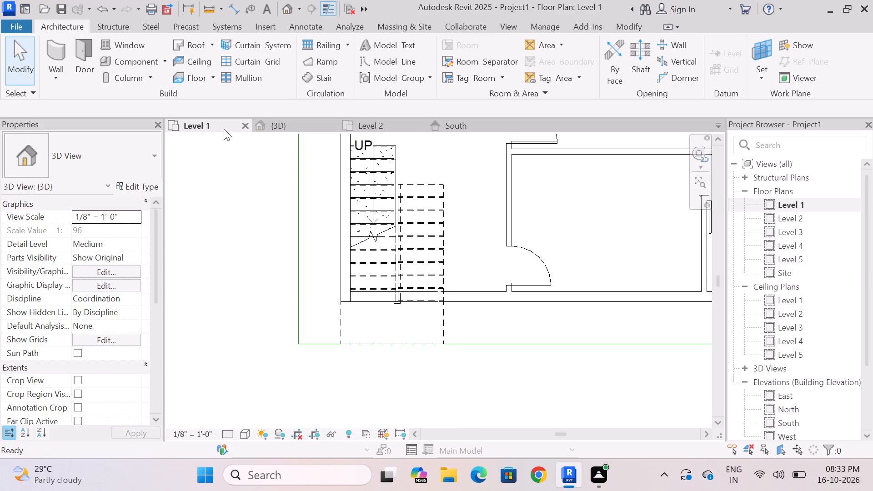
Examine the three-storey building in 3D from the front and left sides, focusing on the projecting stair landings and roof slab edges.
scroll(350, 316, "down", 8)
scroll(377, 346, "up", 4)
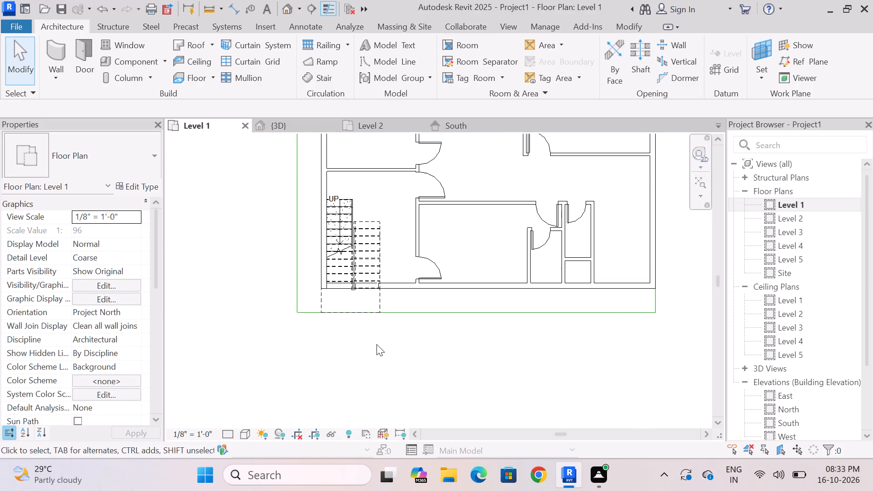
left_click_drag(287, 123, 288, 128)
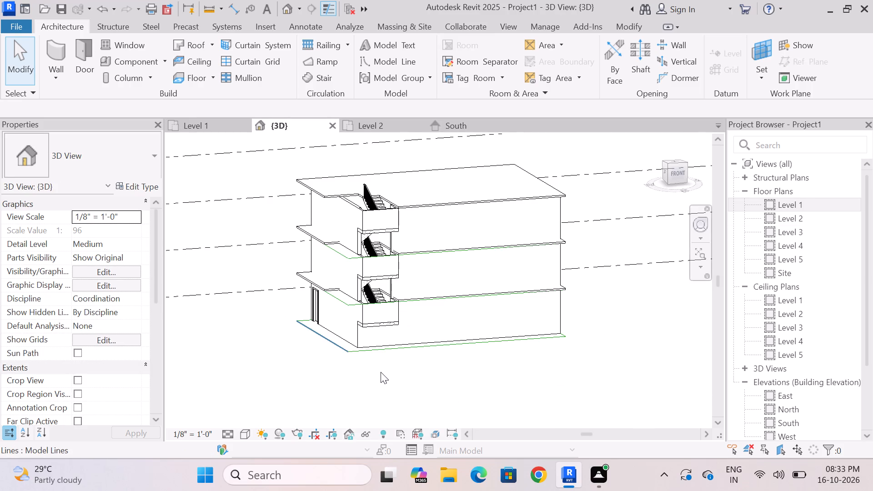
middle_click_drag(375, 368, 355, 353, "shift")
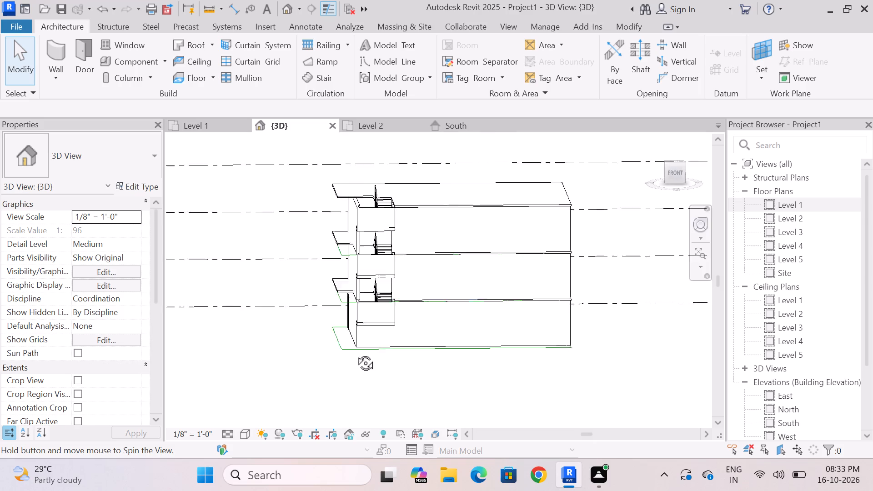
middle_click_drag(355, 353, 467, 358, "shift")
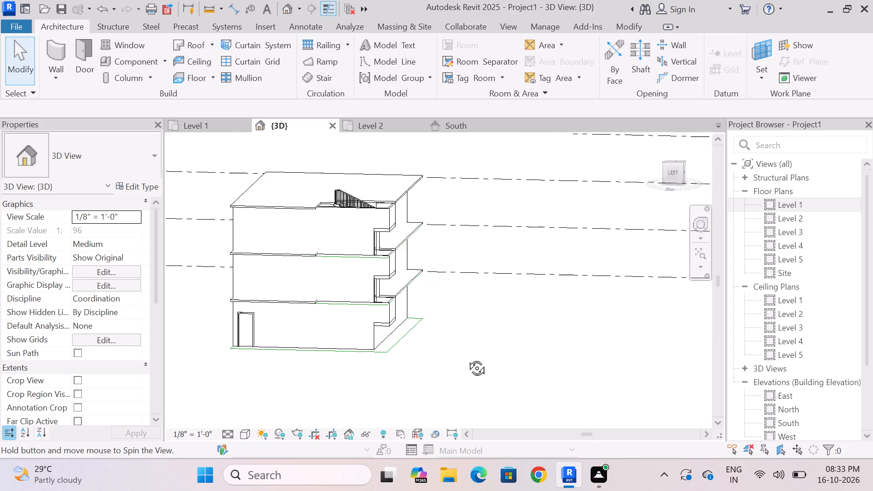
middle_click_drag(467, 358, 377, 360, "shift")
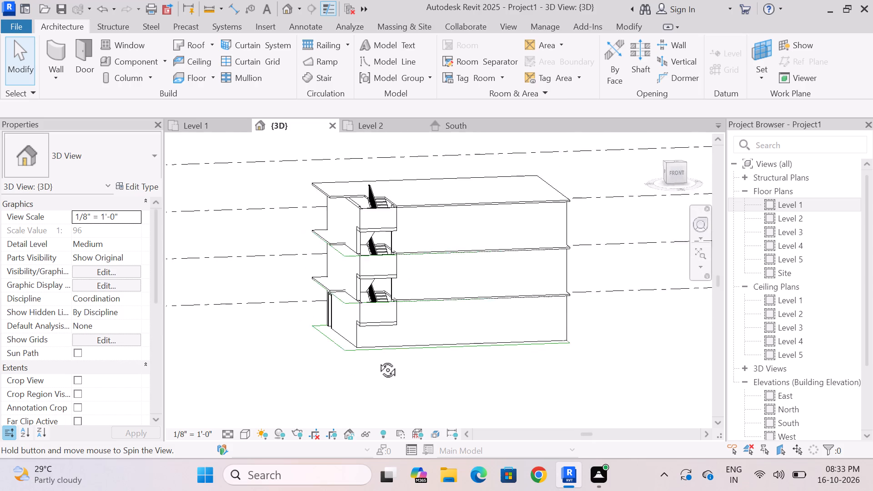
middle_click_drag(377, 360, 389, 368, "shift")
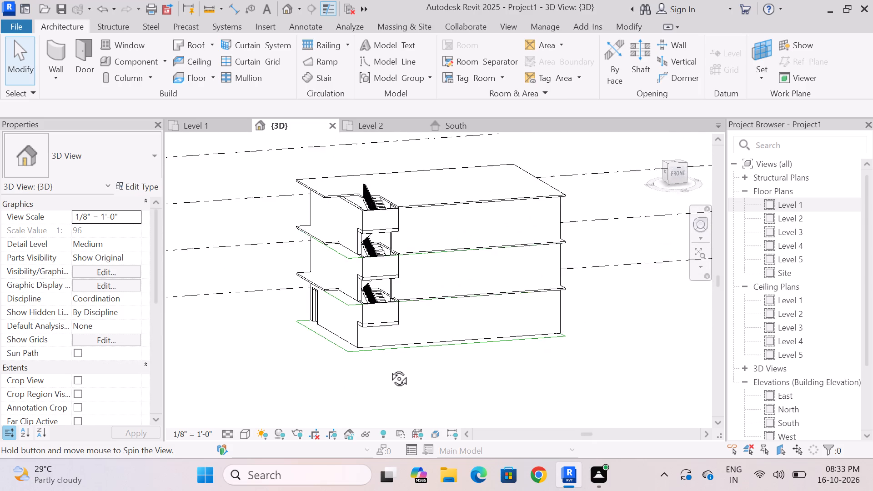
middle_click_drag(389, 368, 436, 354, "shift")
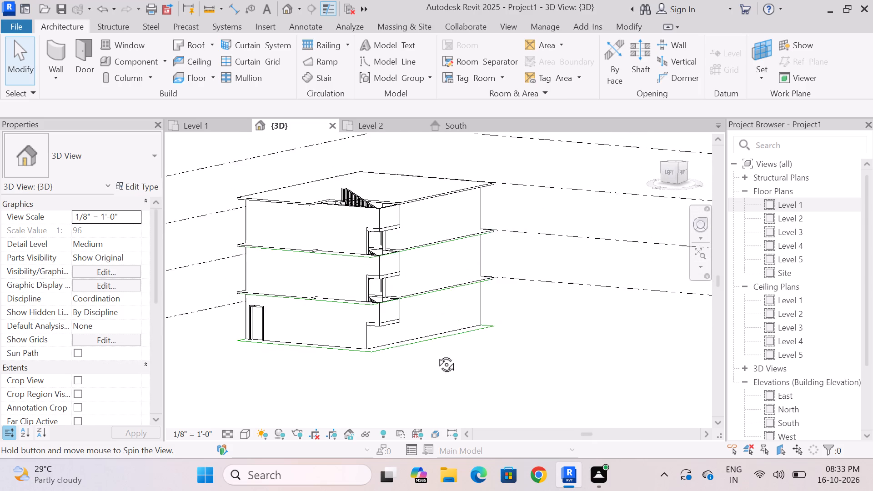
middle_click_drag(436, 354, 428, 354, "shift")
Open the Level 2 floor plan and examine the slab projection along the south exterior wall beside the stair landing.
double_click(805, 216)
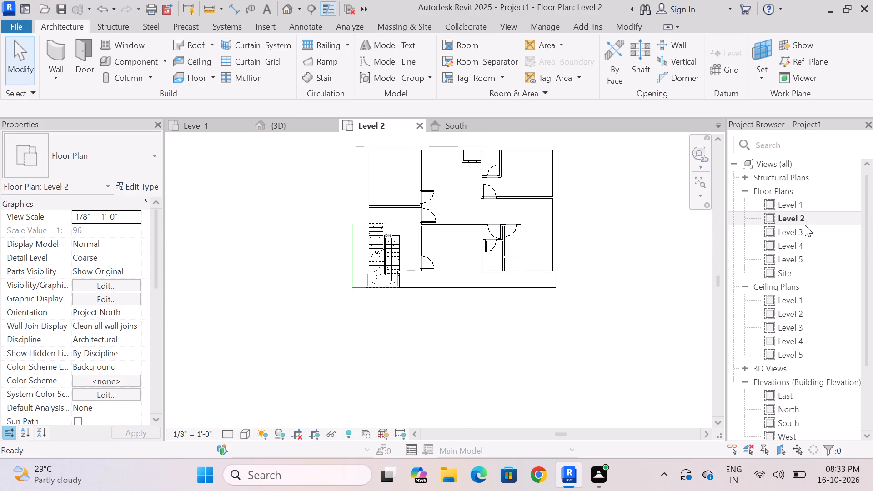
scroll(420, 215, "down", 3)
scroll(471, 204, "up", 7)
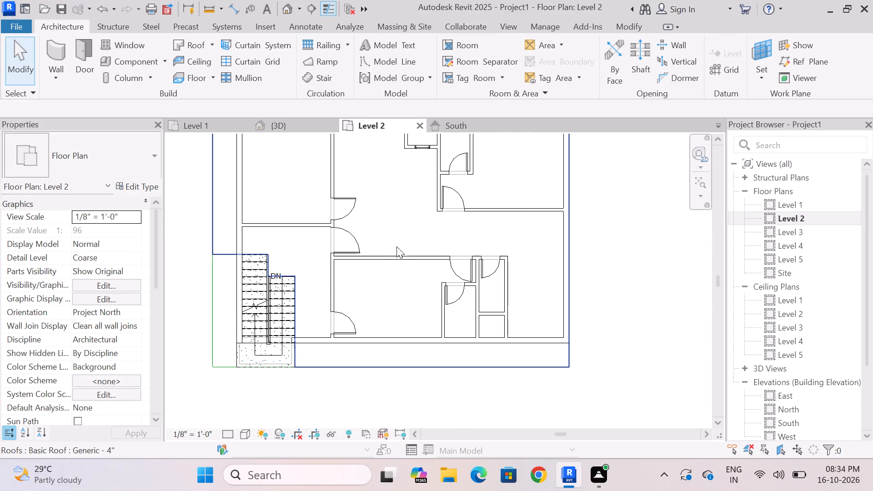
scroll(392, 253, "down", 4)
scroll(353, 278, "up", 6)
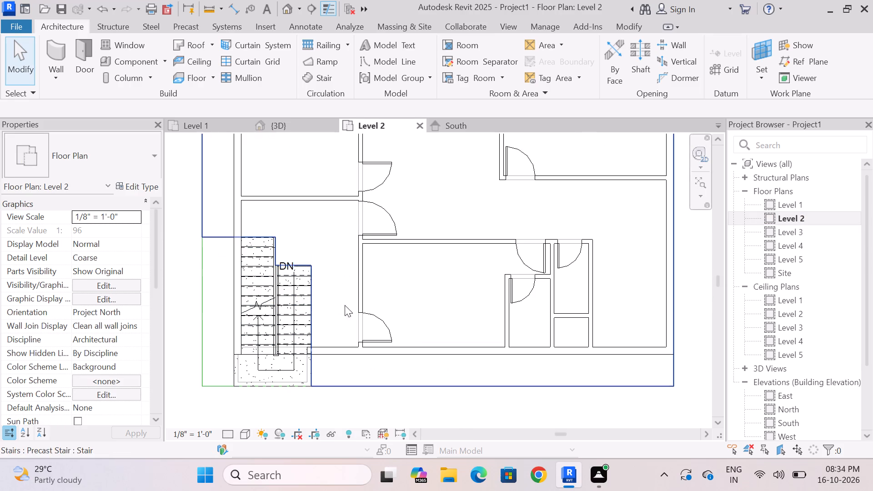
scroll(294, 301, "down", 2)
scroll(249, 305, "down", 2)
scroll(251, 313, "up", 3)
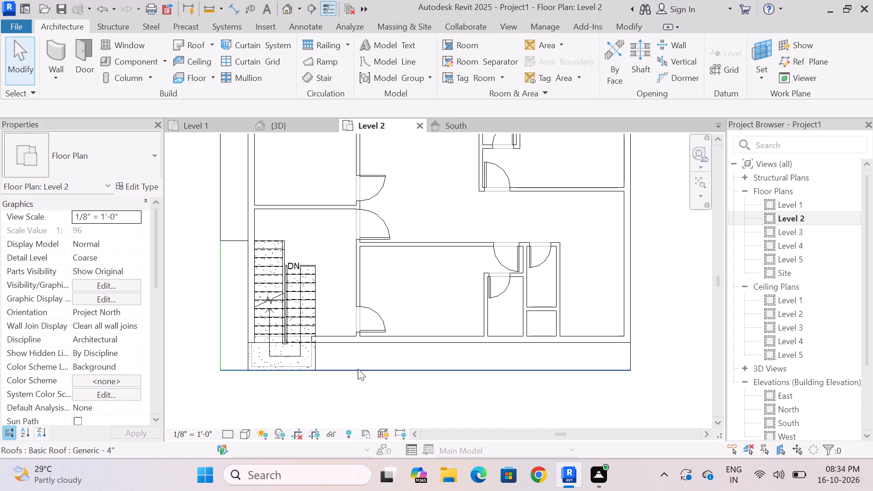
scroll(322, 362, "up", 5)
scroll(346, 348, "down", 3)
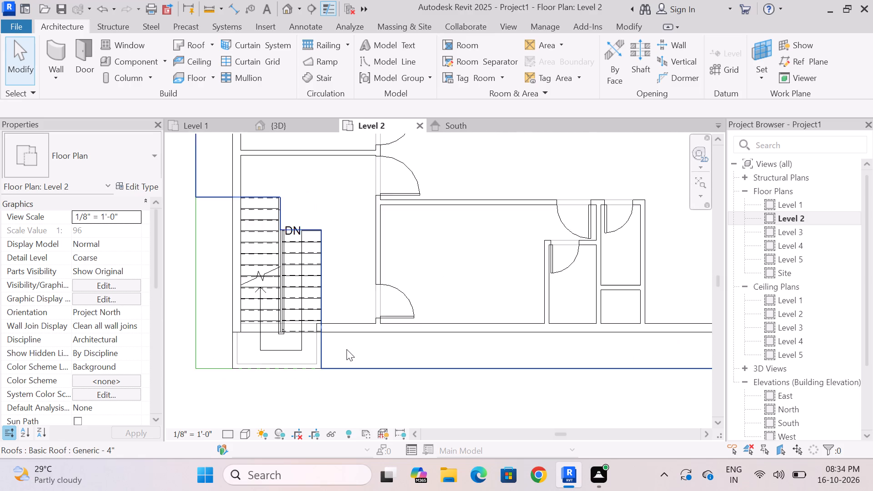
scroll(346, 350, "down", 1)
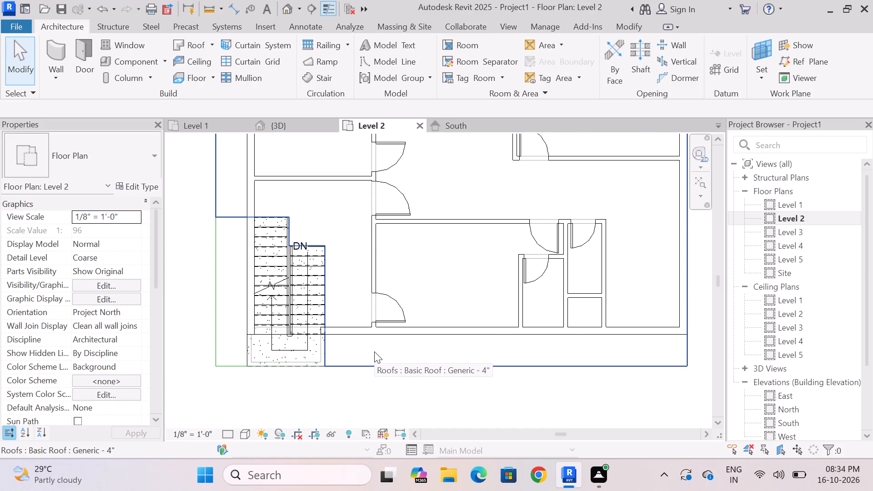
scroll(374, 351, "down", 2)
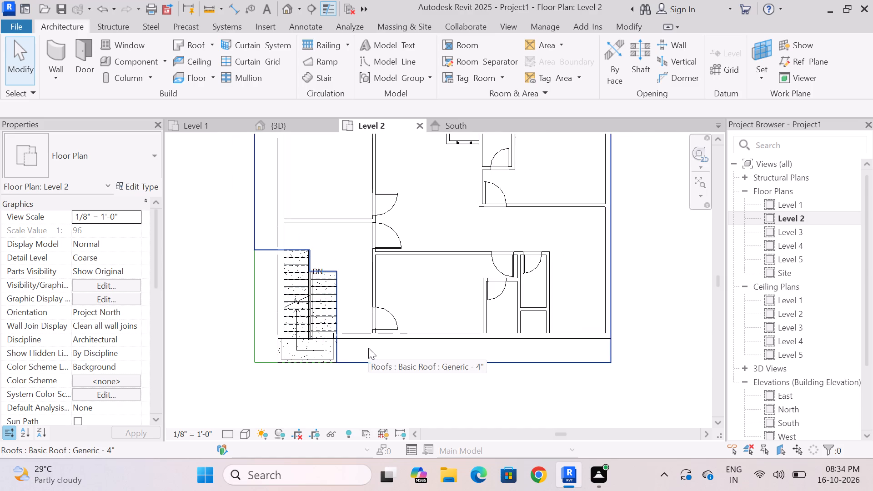
scroll(368, 348, "down", 1)
scroll(353, 258, "down", 3)
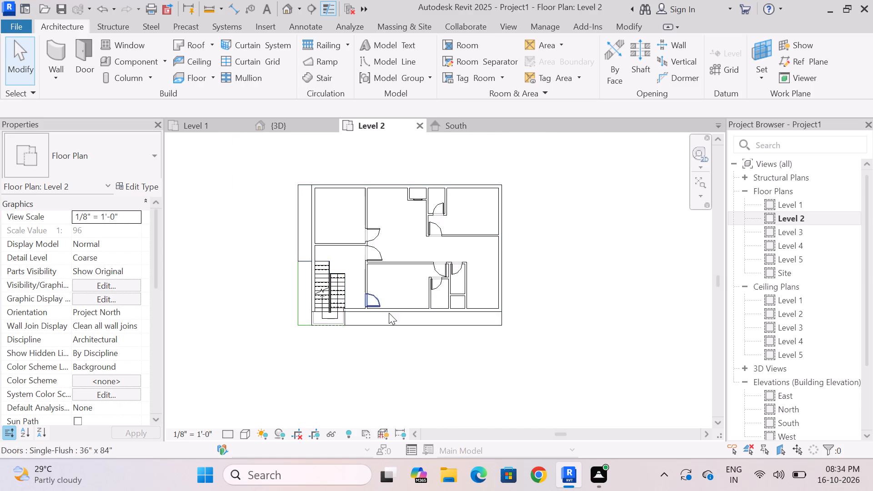
scroll(401, 320, "up", 6)
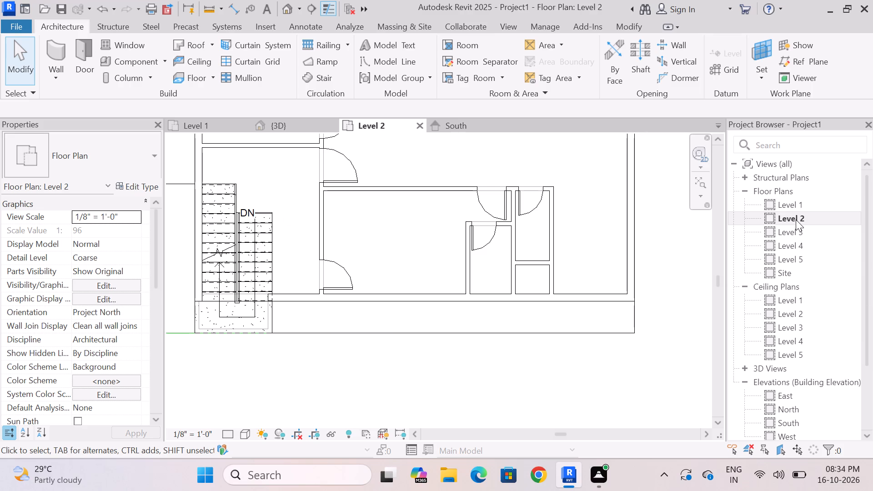
double_click(796, 220)
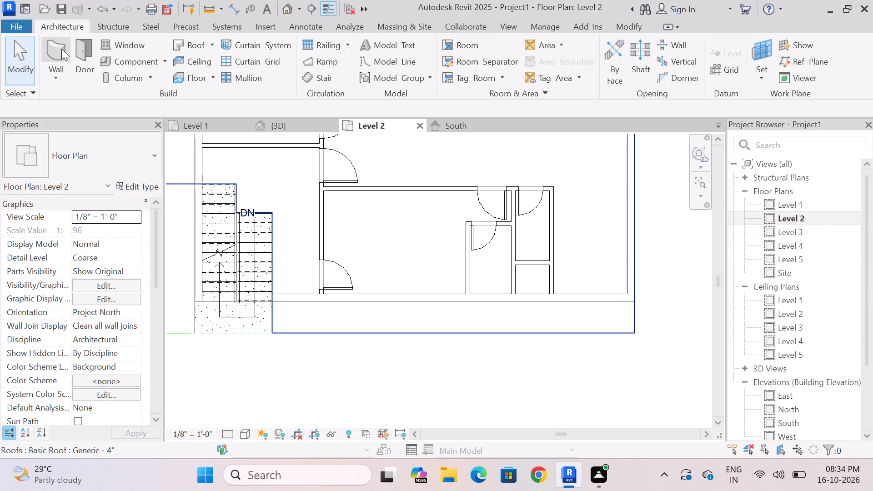
Draw Generic - 5" walls enclosing the southeast end of Level 2's south projection, 3'-3" deep and about 12'-7 1/2" long.
left_click(61, 49)
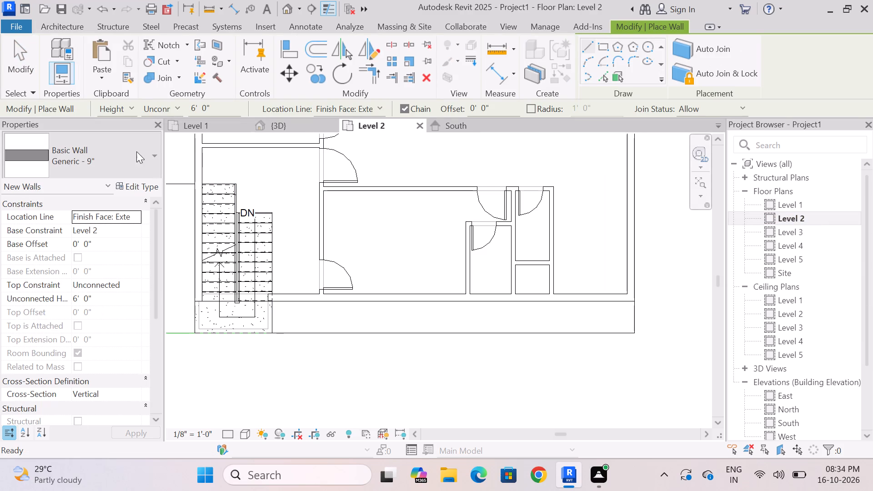
left_click(136, 151)
scroll(91, 296, "up", 10)
scroll(94, 294, "down", 3)
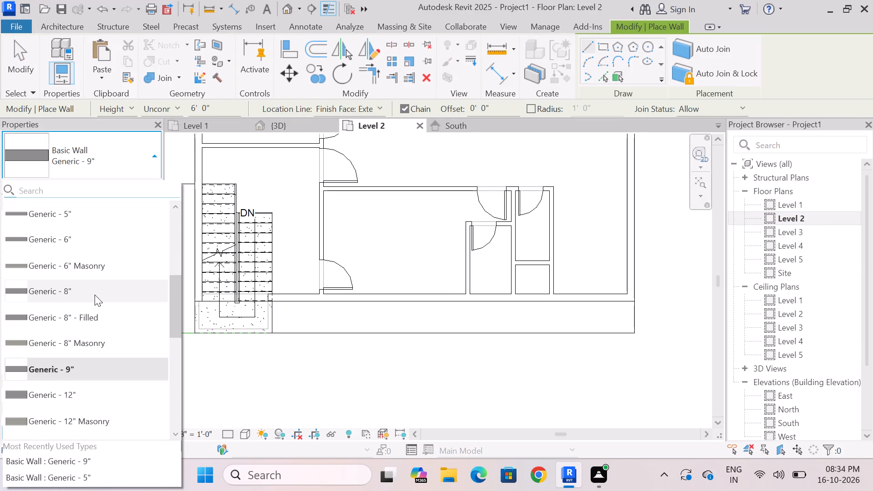
left_click(95, 217)
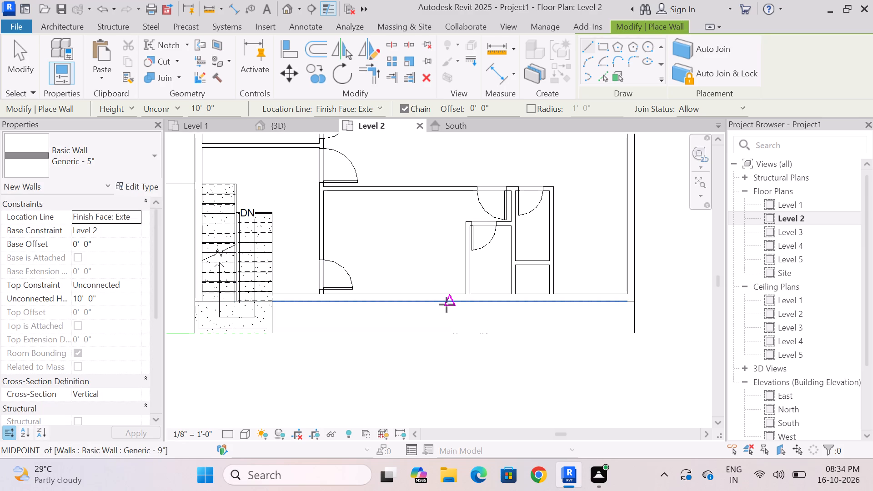
scroll(378, 306, "down", 1)
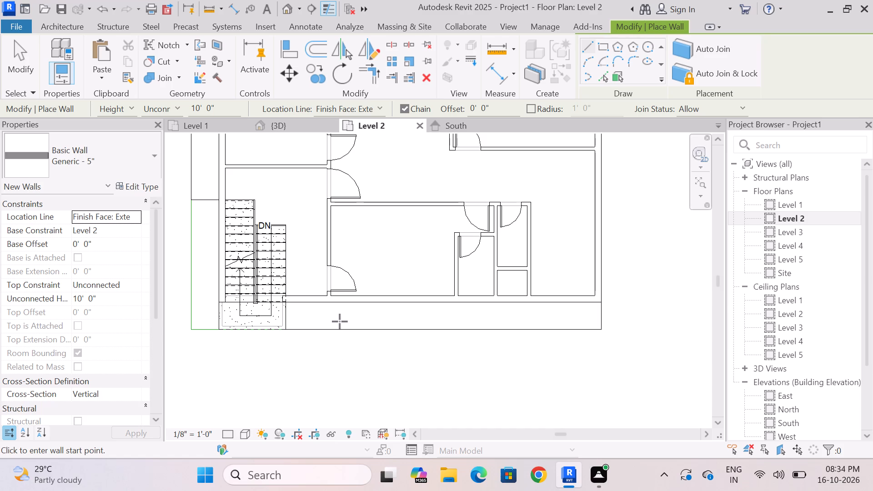
scroll(671, 299, "up", 3)
scroll(614, 317, "down", 4)
scroll(525, 326, "up", 6)
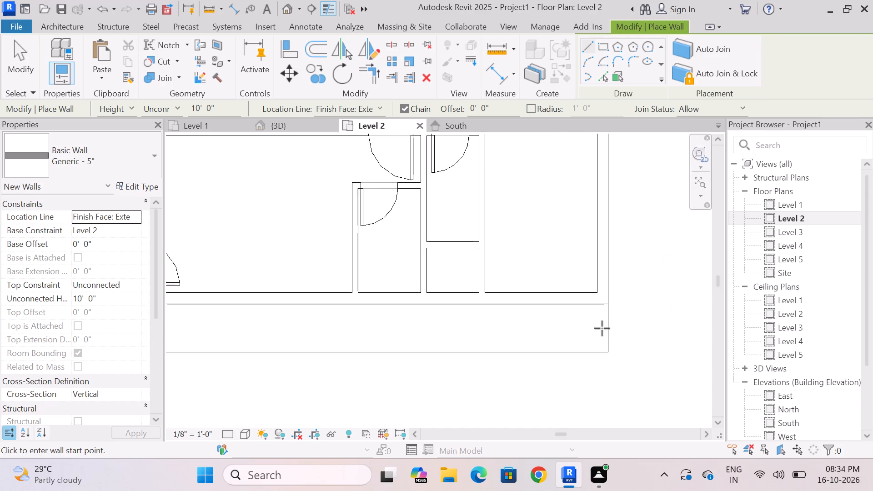
left_click(619, 302)
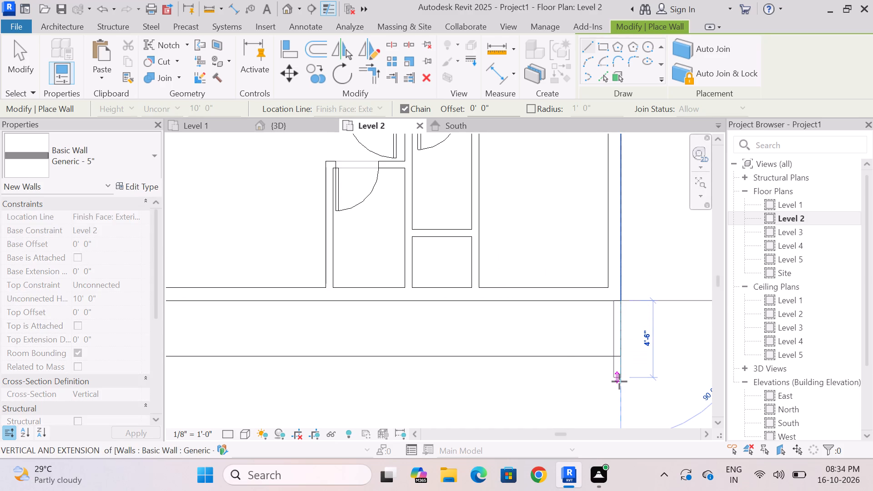
left_click(622, 356)
scroll(511, 355, "down", 3)
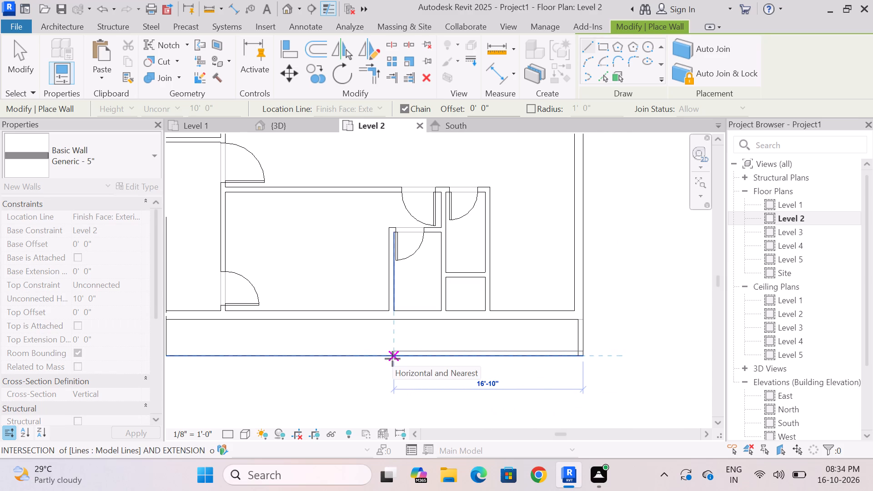
scroll(391, 359, "down", 3)
middle_click_drag(399, 359, 427, 355)
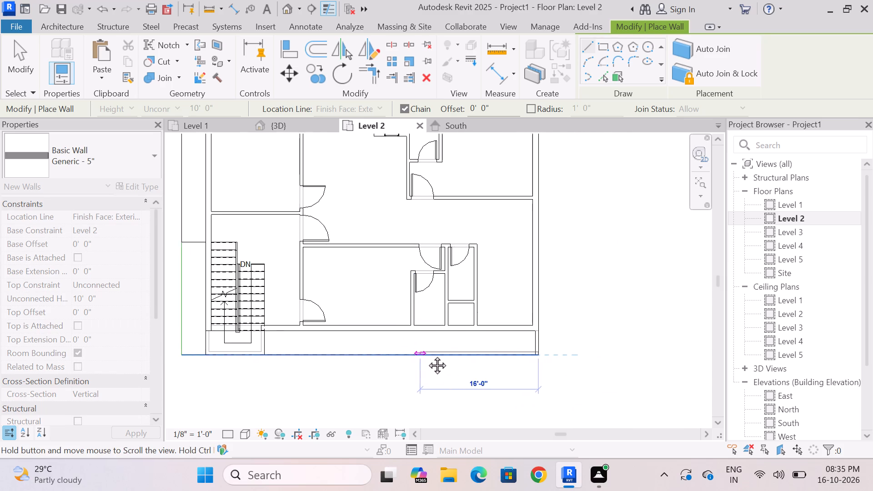
middle_click_drag(427, 355, 450, 349)
scroll(450, 349, "up", 2)
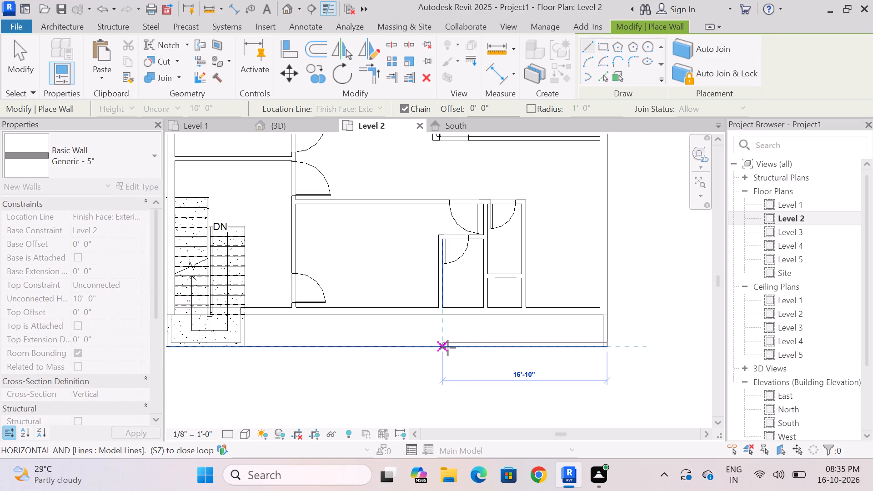
left_click(482, 348)
scroll(482, 348, "up", 6)
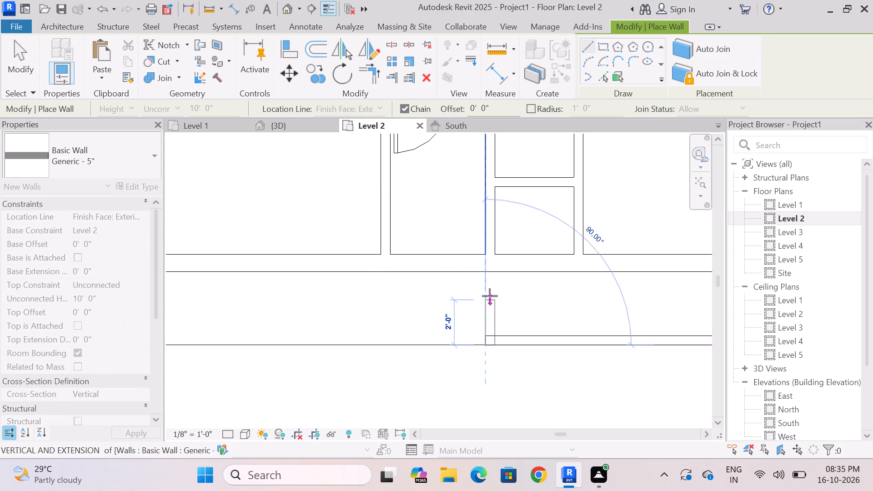
key("space")
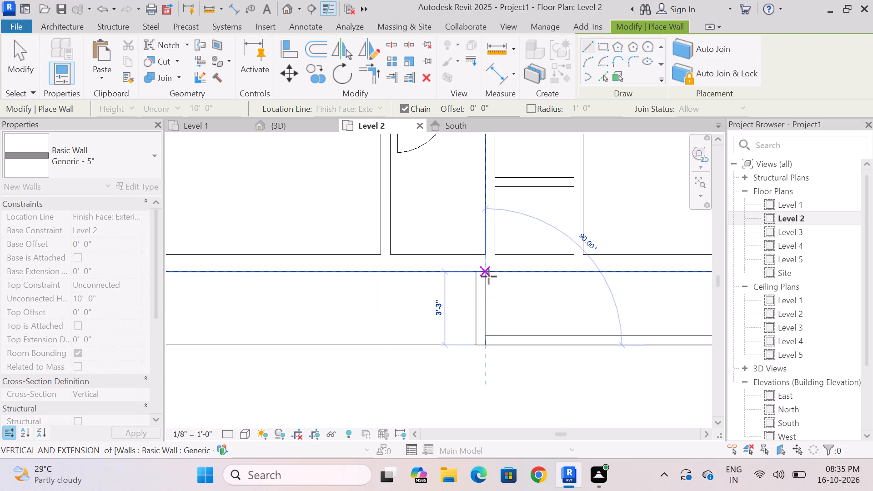
left_click(489, 276)
key("Escape")
Draw Generic - 5" walls enclosing Level 2's south projection just east of the stair landing, out to the slab edge and about 16'-8 1/2" long.
scroll(442, 320, "down", 4)
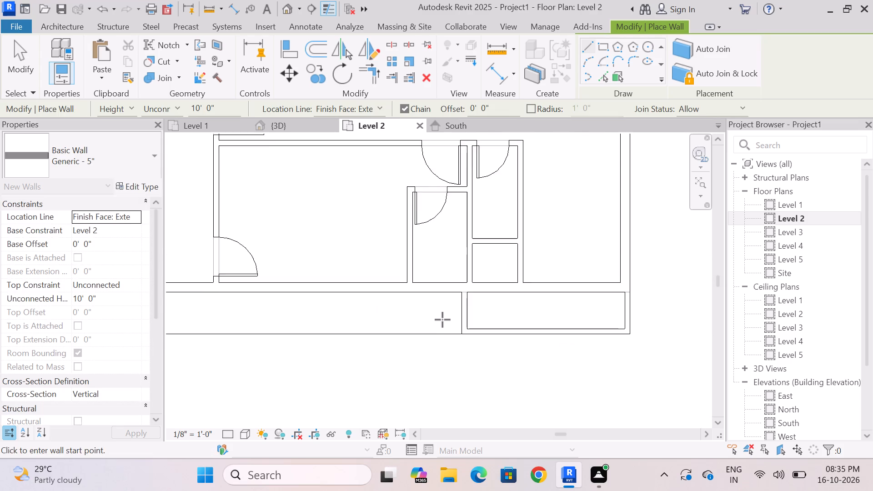
scroll(442, 320, "down", 2)
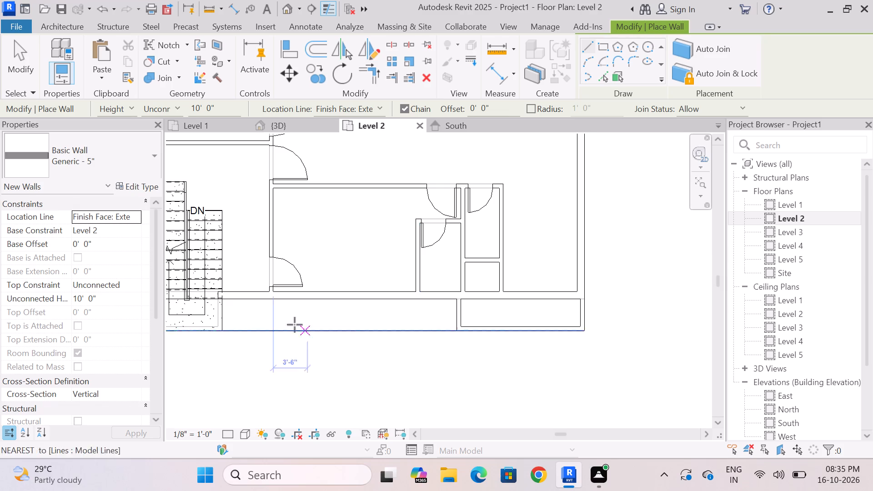
scroll(272, 304, "up", 3)
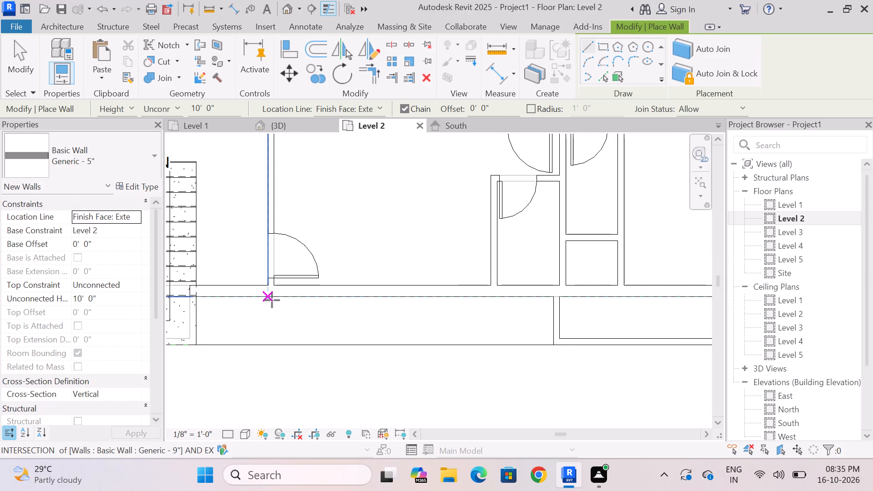
scroll(328, 305, "down", 4)
scroll(264, 315, "up", 6)
left_click(241, 283)
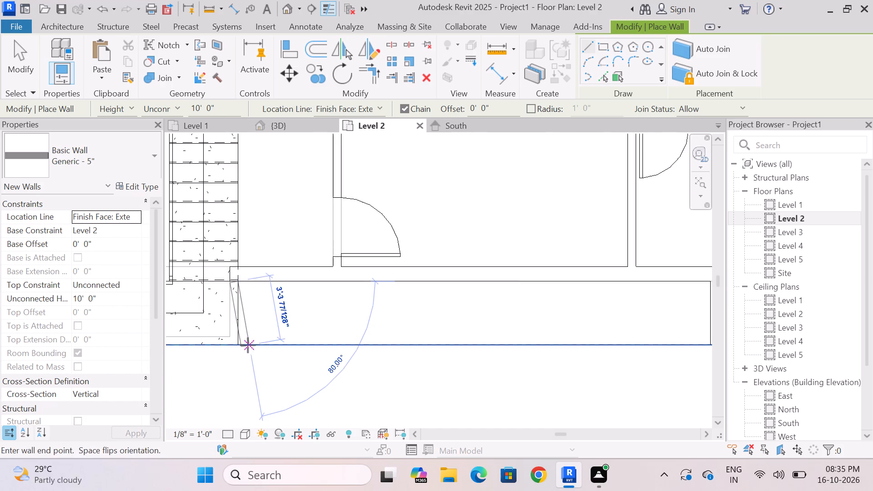
key("space")
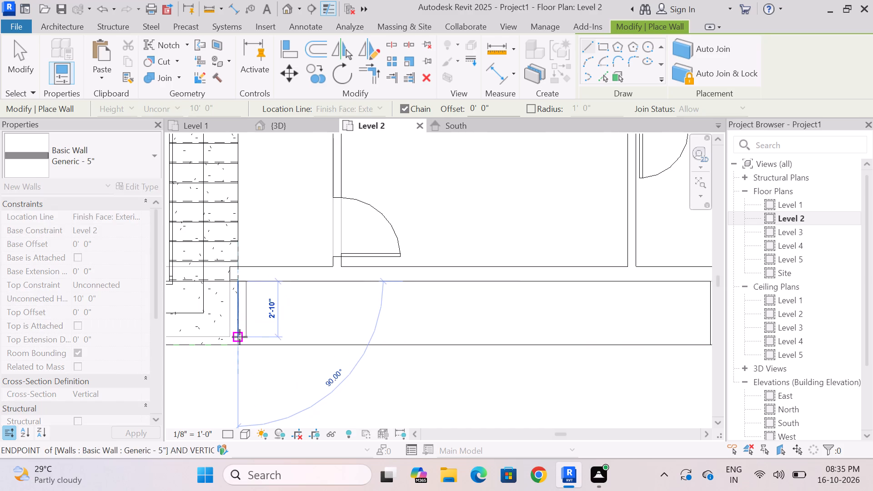
left_click(240, 345)
scroll(341, 335, "down", 4)
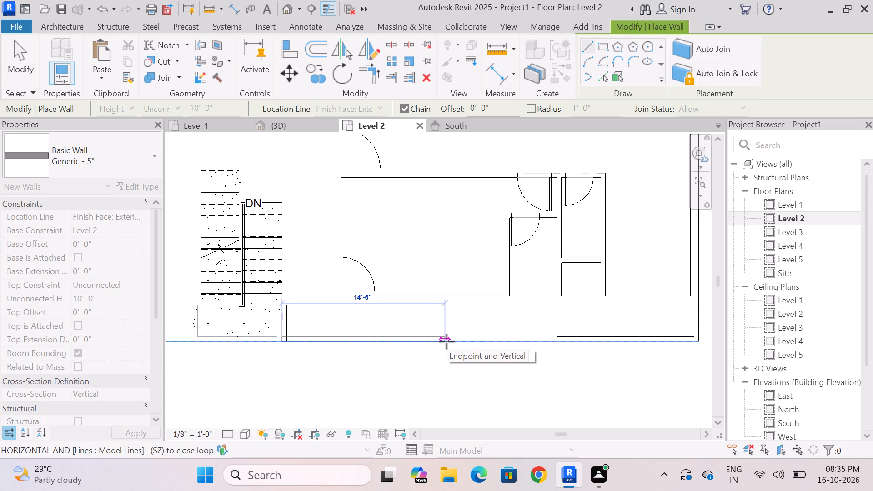
left_click(465, 341)
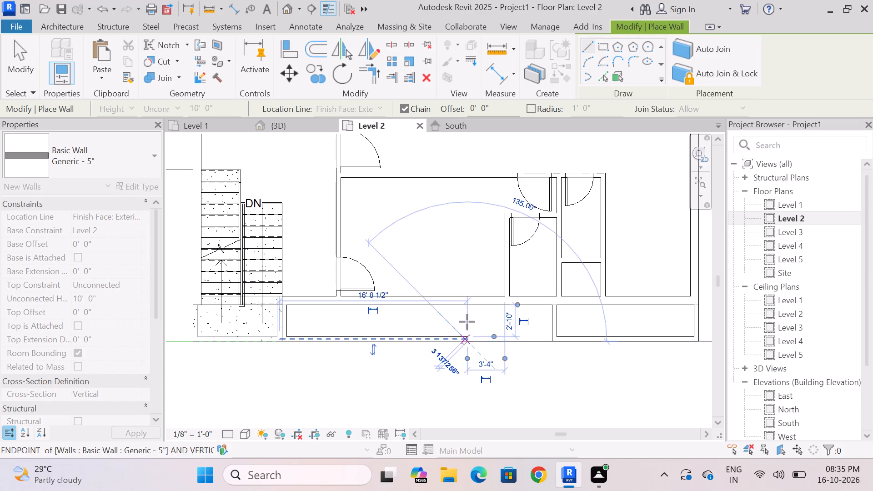
scroll(469, 312, "up", 5)
left_click(467, 300)
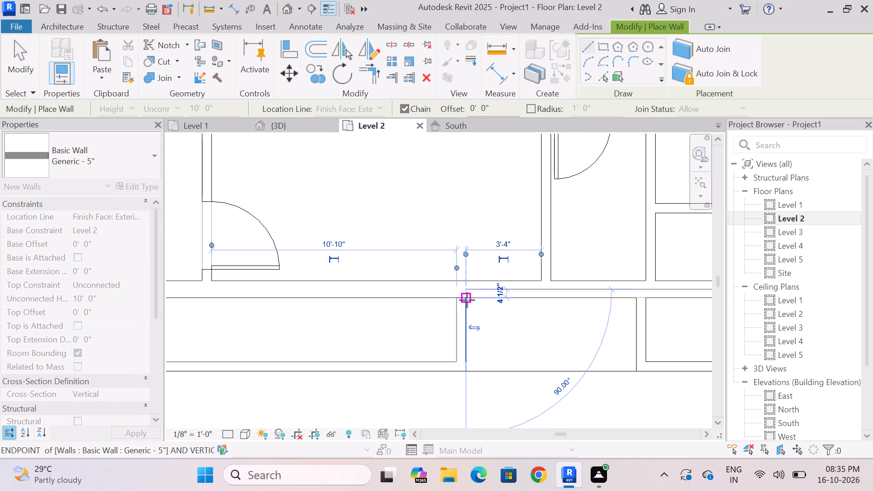
key("Escape")
Draw a 3'-3" Generic - 5" wall along the north end of Level 2's west projection, inside the slab edge.
scroll(411, 329, "down", 10)
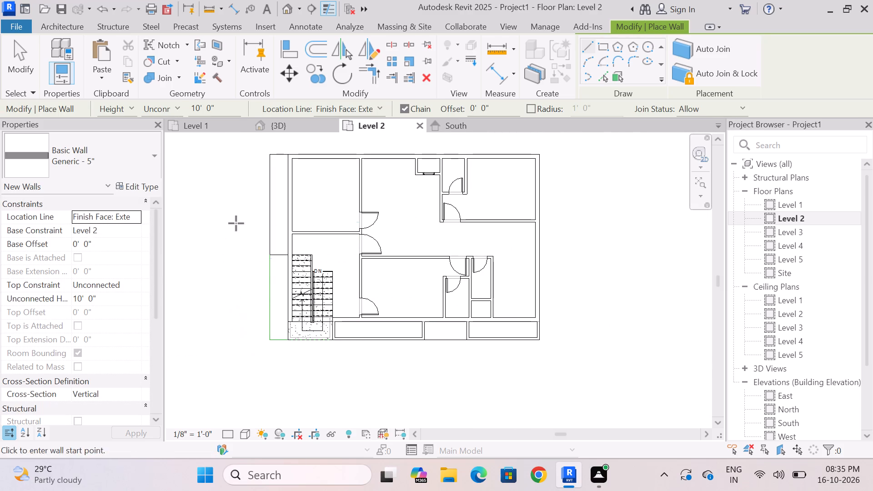
scroll(261, 150, "up", 7)
scroll(309, 200, "down", 2)
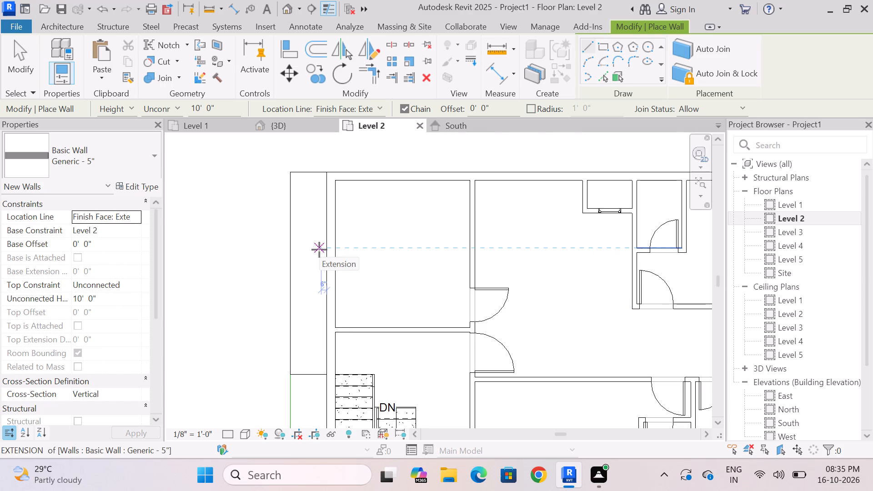
scroll(312, 278, "down", 2)
scroll(316, 203, "up", 4)
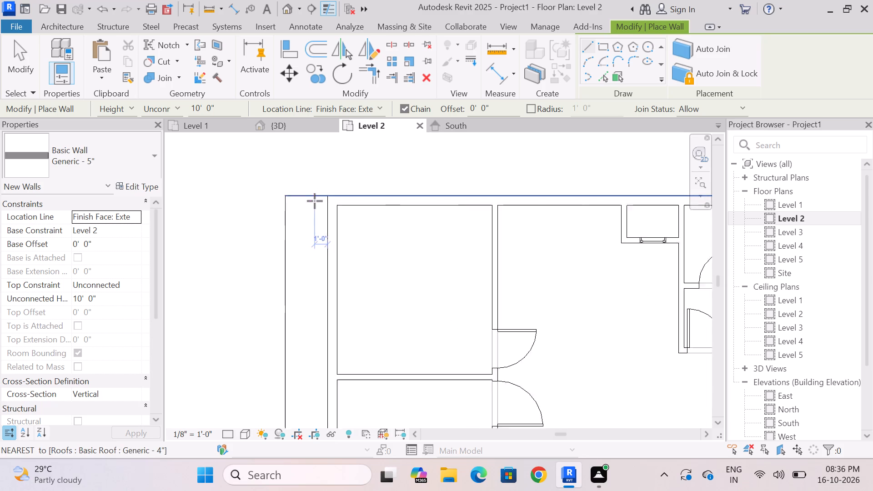
scroll(315, 201, "up", 1)
left_click_drag(326, 197, 322, 197)
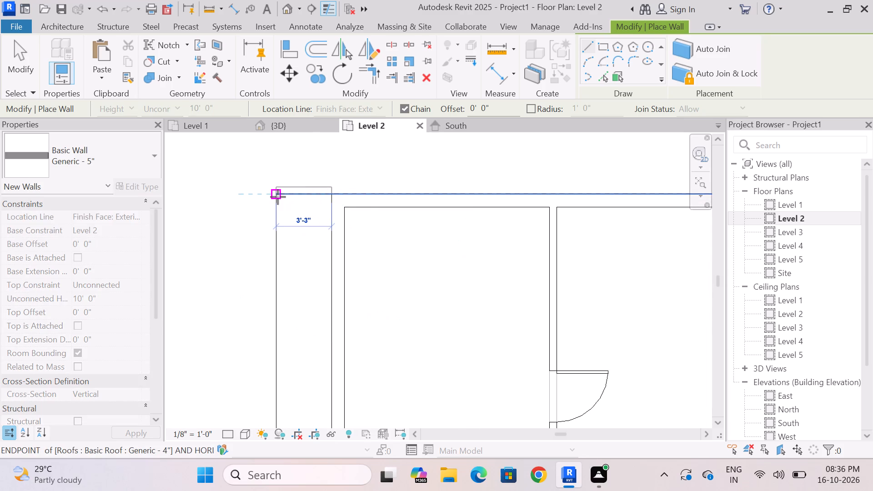
key("space")
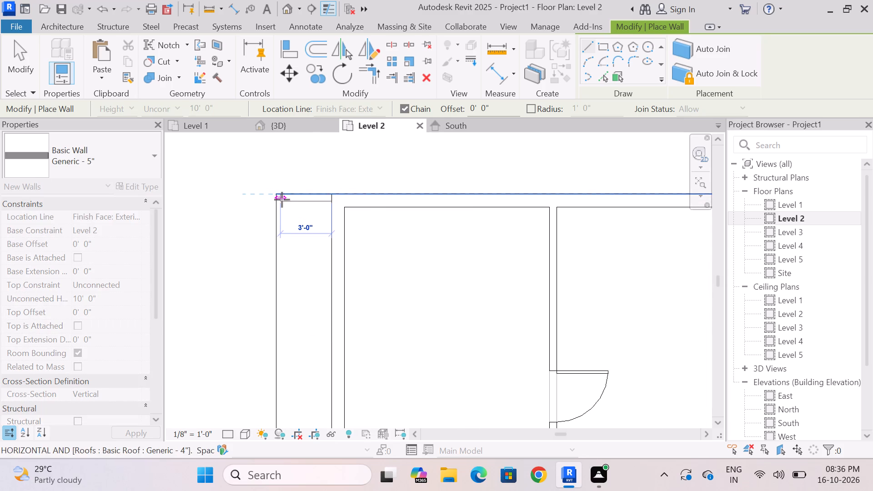
left_click(277, 197)
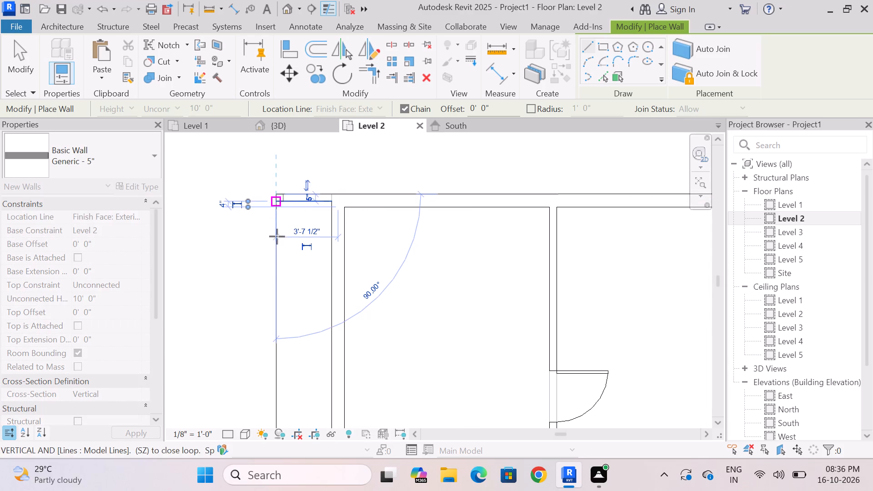
Continue the wall along the projection's west edge to the slab corner beside the stair, and close it 3'-3" back to the exterior wall.
scroll(277, 275, "down", 7)
scroll(277, 291, "up", 3)
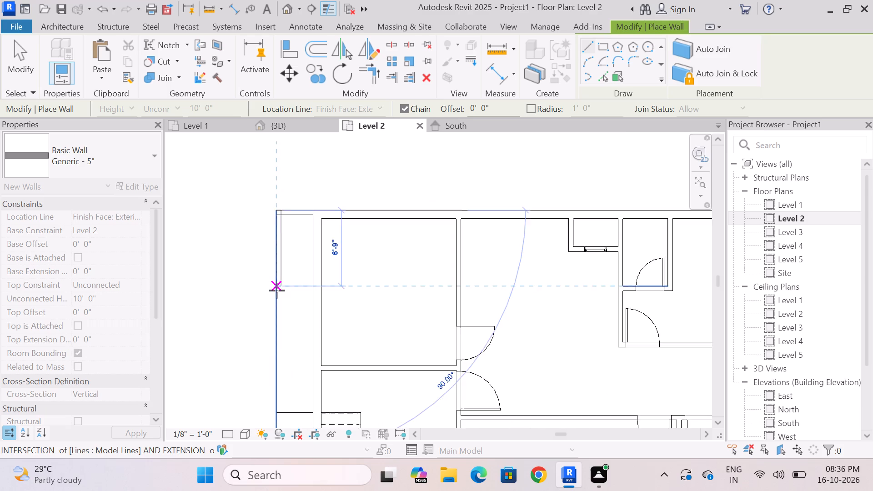
scroll(277, 291, "up", 3)
scroll(277, 303, "down", 8)
scroll(279, 325, "up", 4)
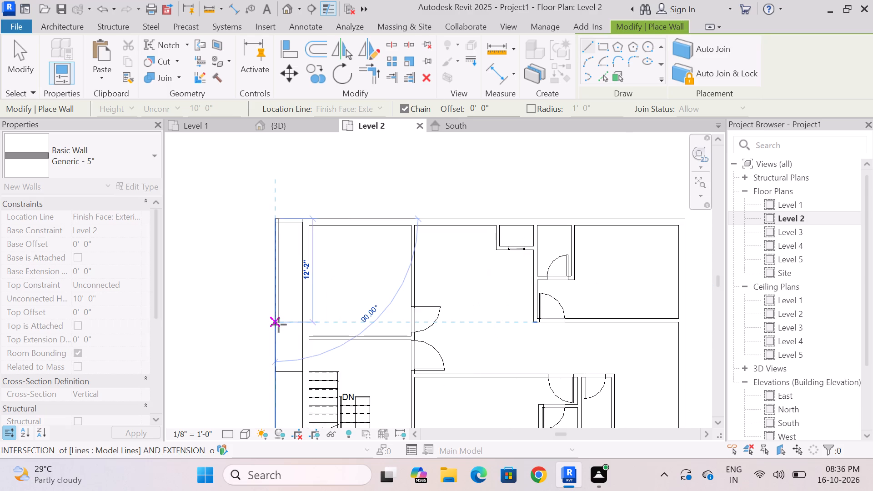
scroll(281, 364, "up", 6)
scroll(276, 252, "down", 4)
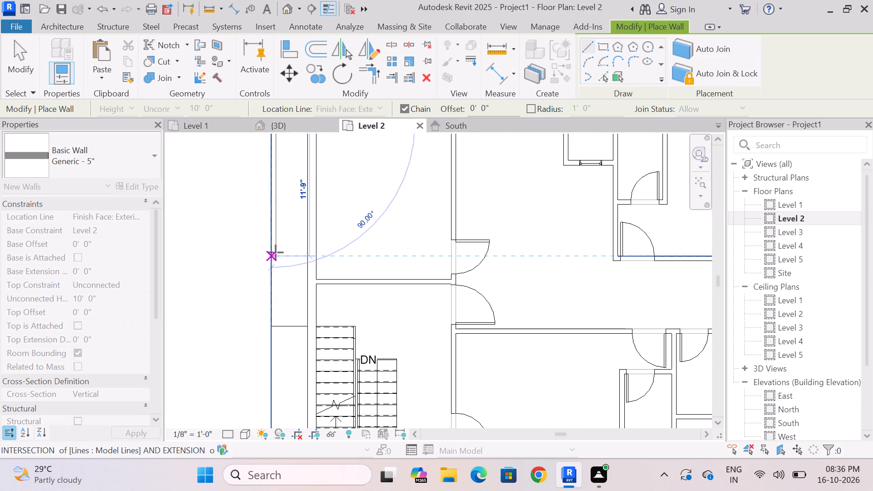
scroll(271, 255, "down", 3)
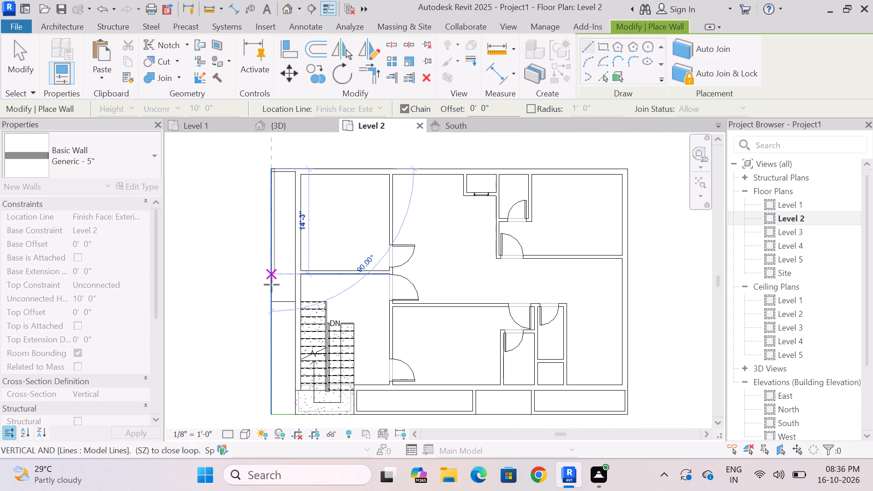
scroll(274, 302, "up", 7)
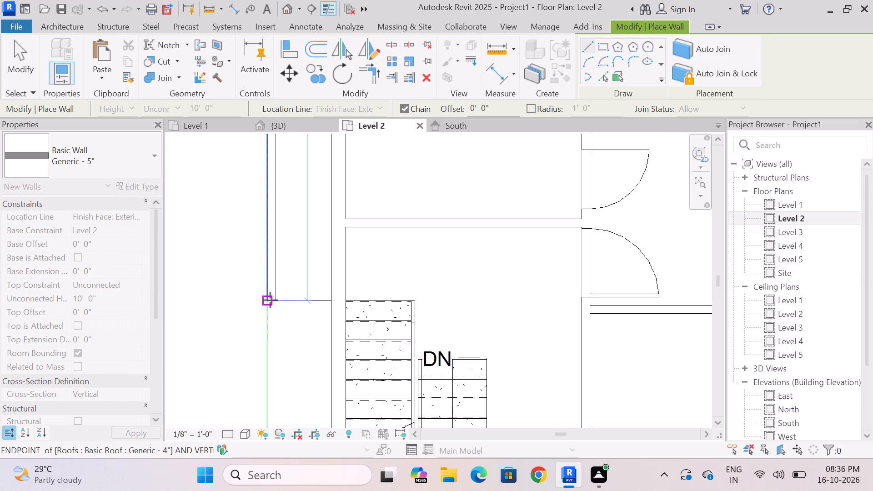
left_click(270, 300)
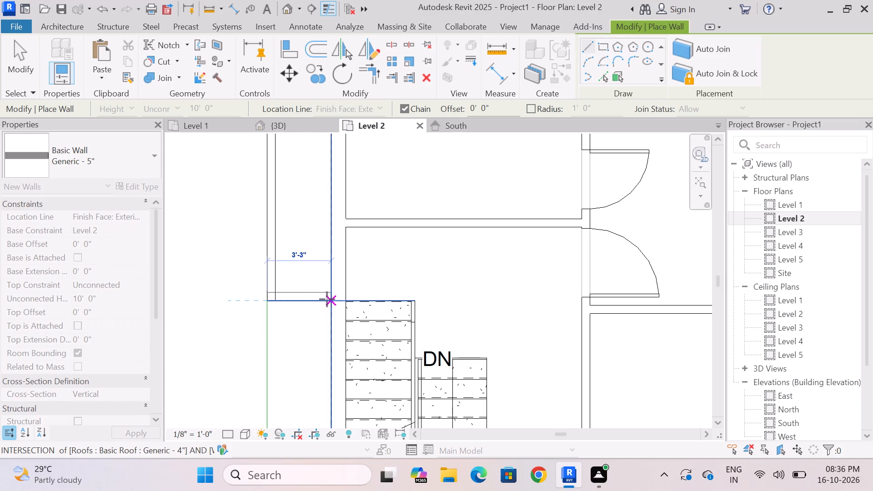
left_click(327, 299)
key("Escape")
scroll(293, 309, "down", 10)
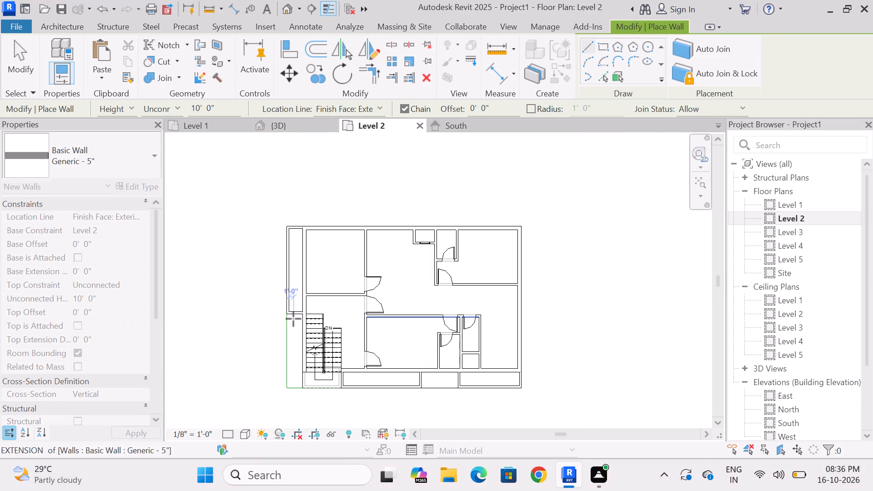
scroll(498, 282, "down", 2)
scroll(455, 291, "up", 4)
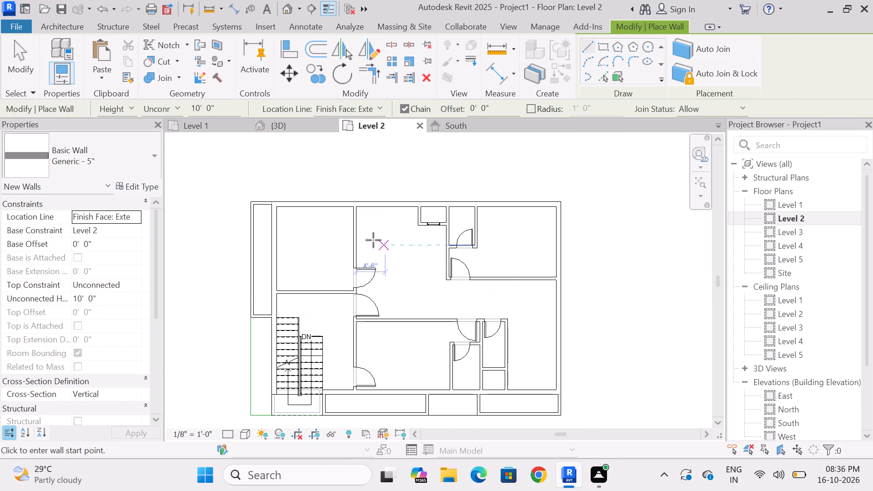
key("Escape")
left_click(846, 397)
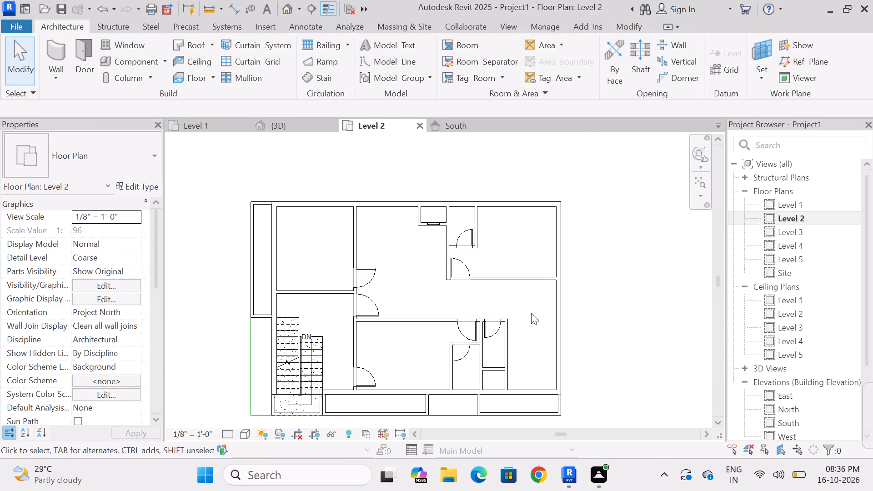
Examine the new Level 2 projection walls in 3D from the front and left sides.
scroll(396, 251, "down", 1)
left_click(283, 129)
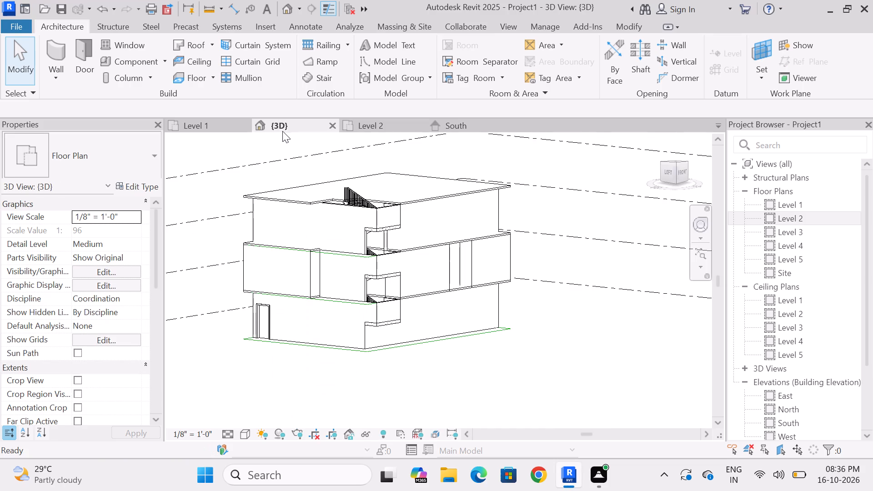
middle_click_drag(312, 366, 227, 366, "shift")
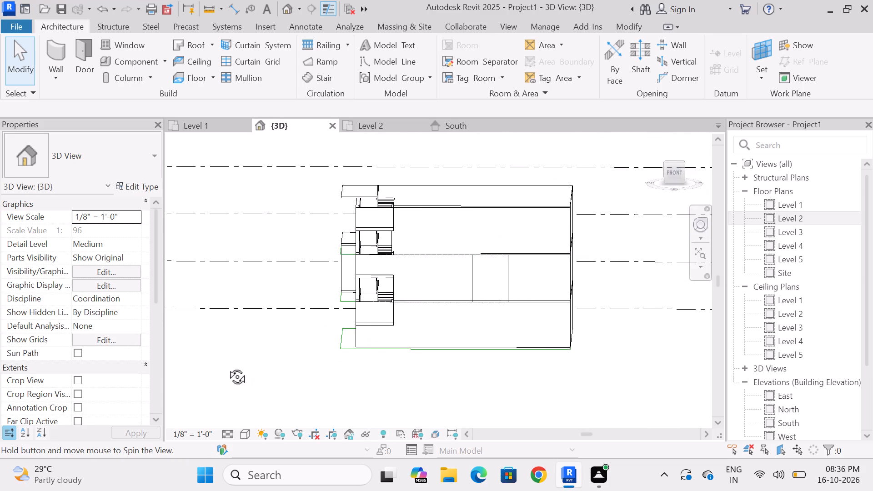
middle_click_drag(227, 366, 360, 420, "shift")
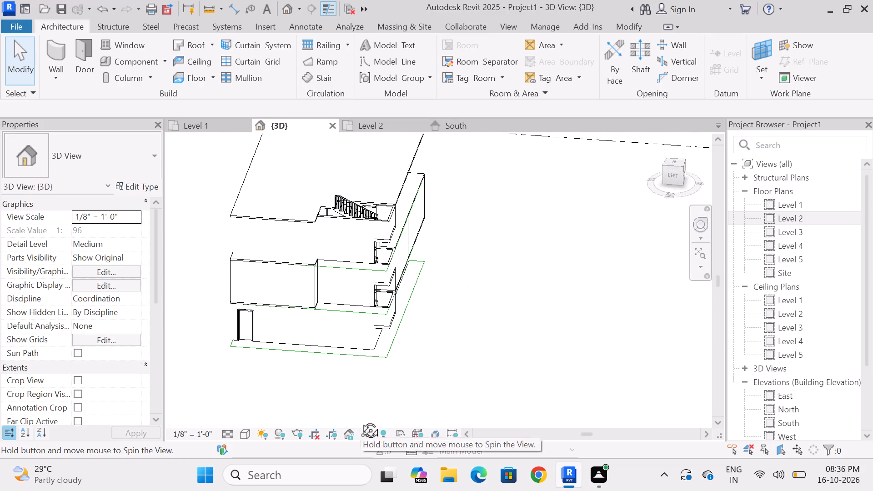
middle_click_drag(360, 420, 336, 412, "shift")
In the Level 2 floor plan, set the unconnected height of the west projection's long outer wall to 2'.
double_click(788, 218)
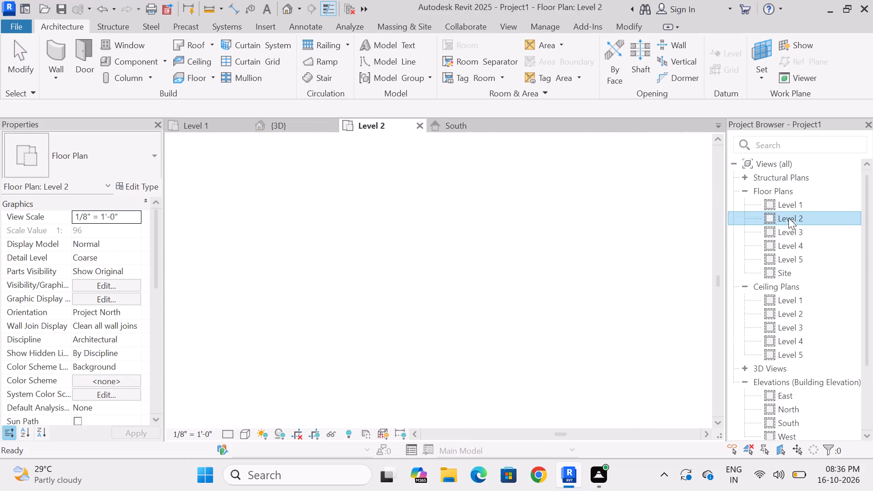
scroll(277, 263, "up", 7)
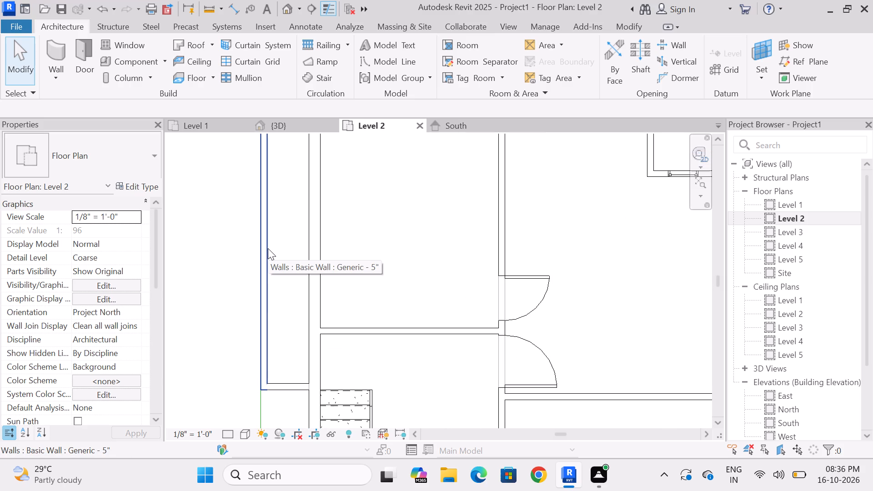
left_click(268, 248, "ctrl")
scroll(298, 271, "down", 3, "ctrl")
scroll(298, 271, "down", 4)
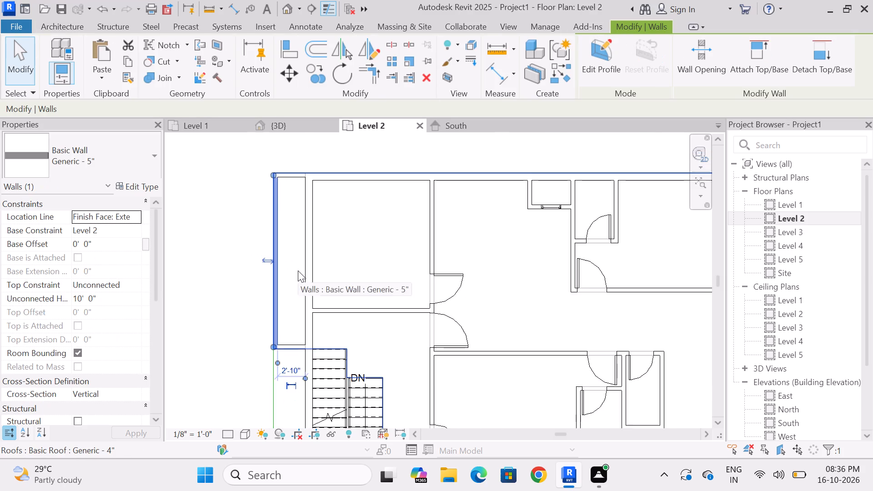
scroll(298, 271, "down", 2)
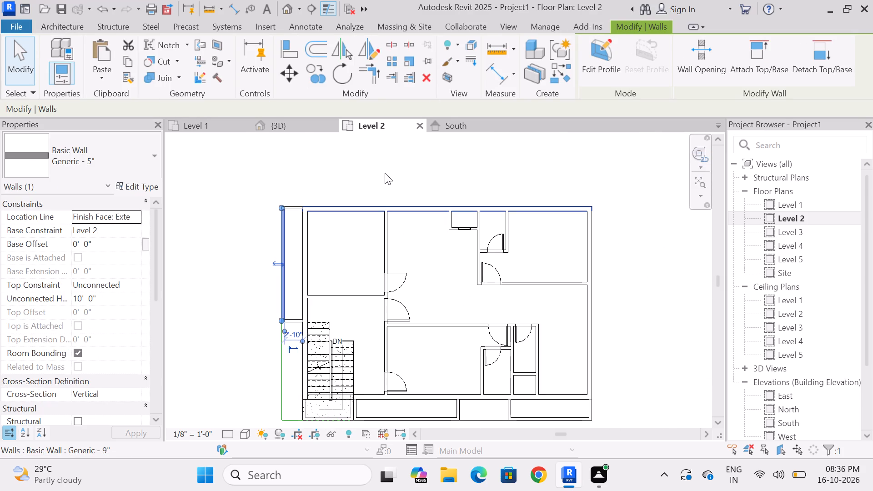
left_click(105, 298)
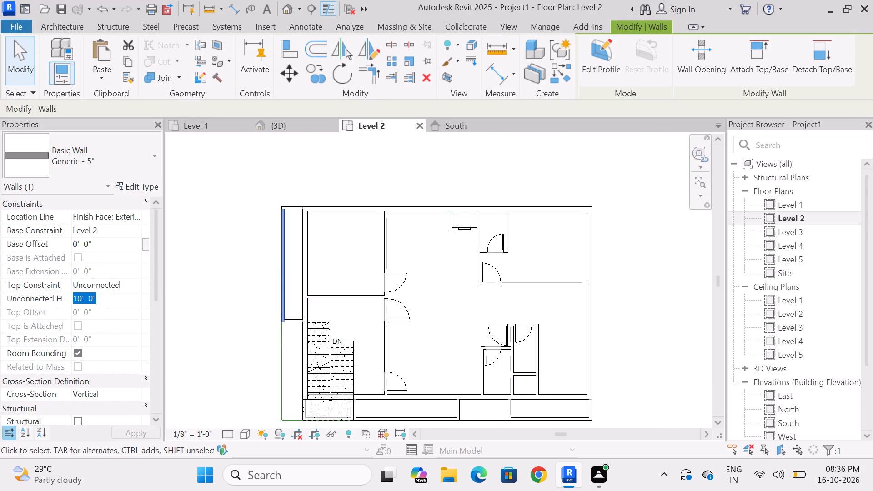
key("BackSpace")
type("2'")
key("Return")
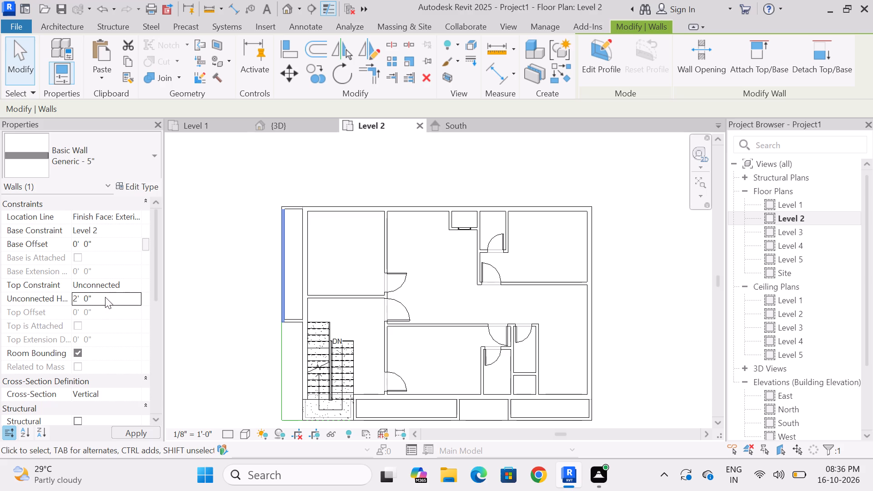
Set the unconnected height of the south projection's outer wall beside the stair landing to 2'.
scroll(385, 210, "down", 2)
scroll(441, 364, "up", 3)
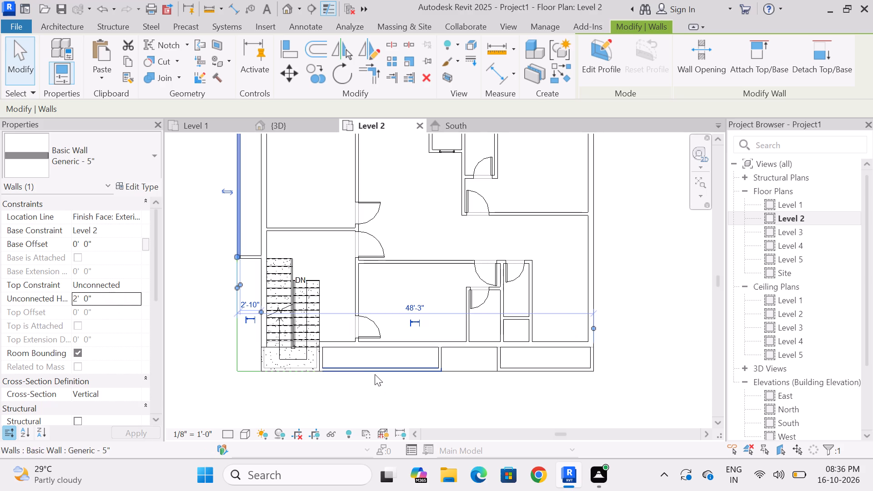
left_click(375, 374)
left_click(114, 303)
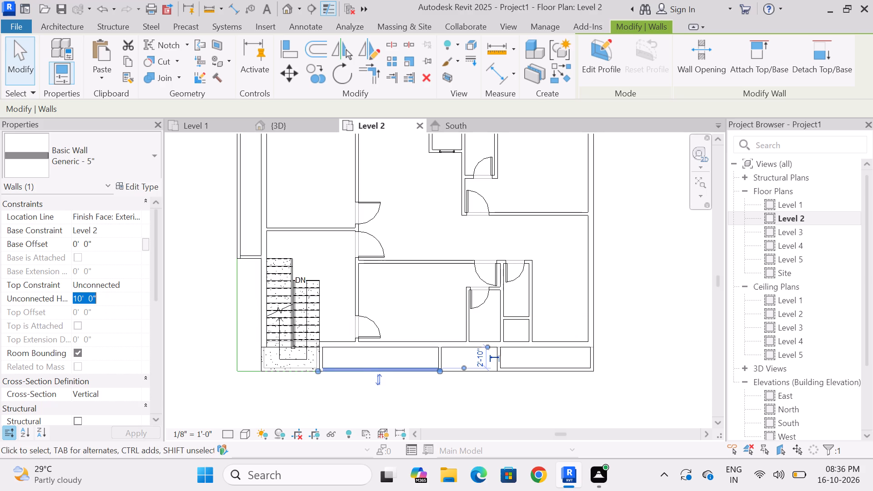
key("BackSpace")
key("2")
key("apostrophe")
key("Return")
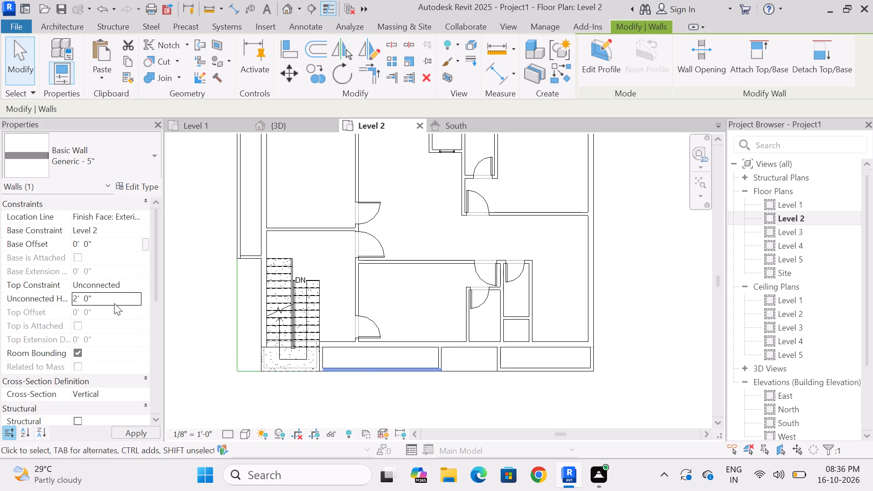
Set the unconnected height of the outer wall at the east end of the south projection to 2'.
left_click(544, 372)
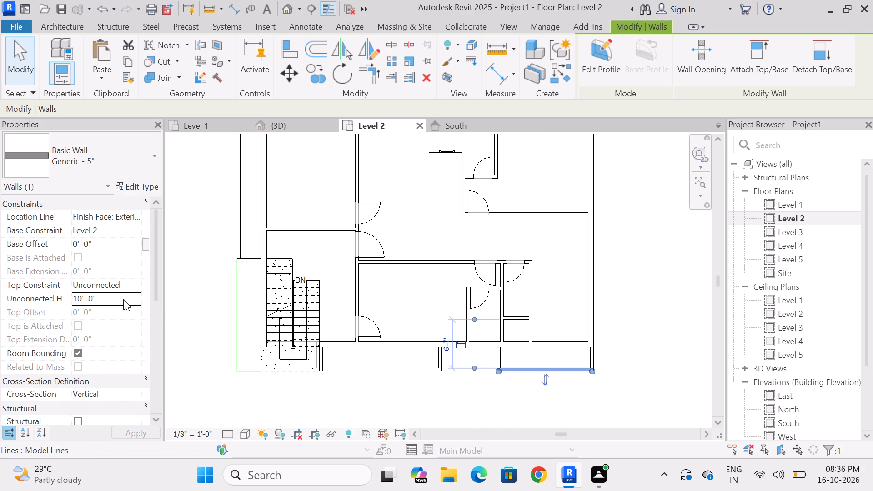
left_click(123, 299)
key("BackSpace")
key("2")
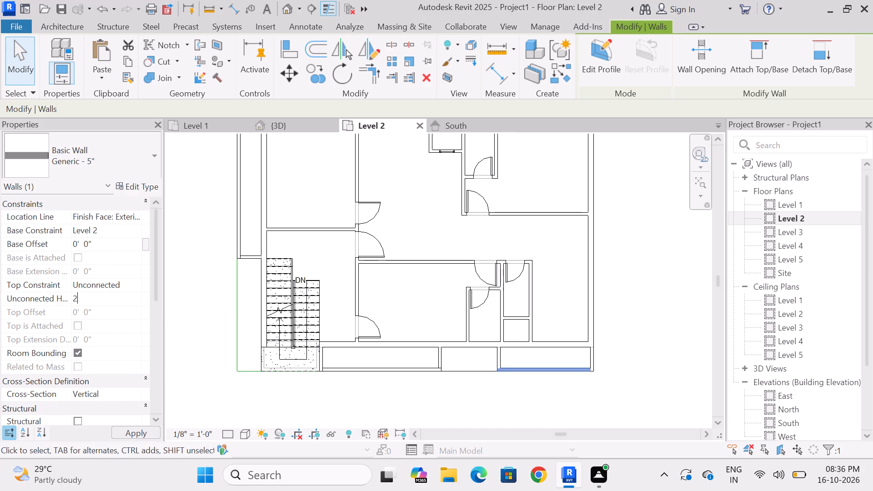
key("apostrophe")
key("Return")
key("Escape")
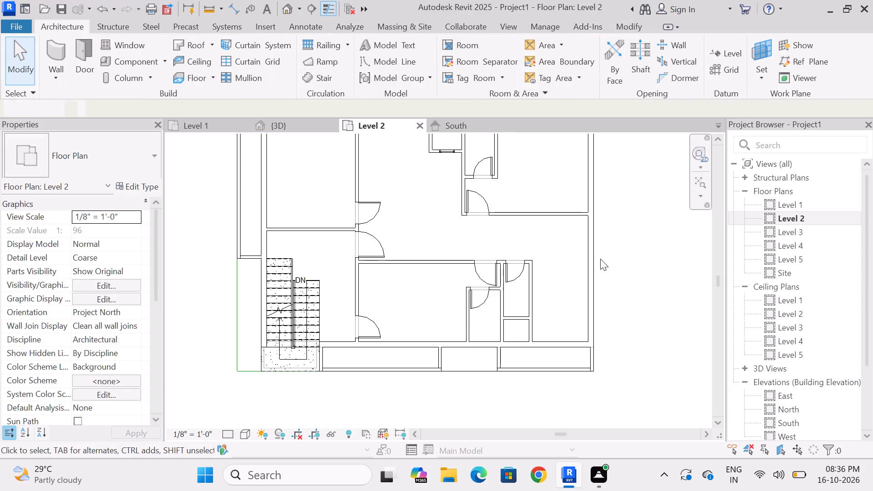
Examine the Level 2 projection walls in 3D from the front and left sides for walls still at full height.
scroll(599, 249, "down", 4)
left_click(267, 129)
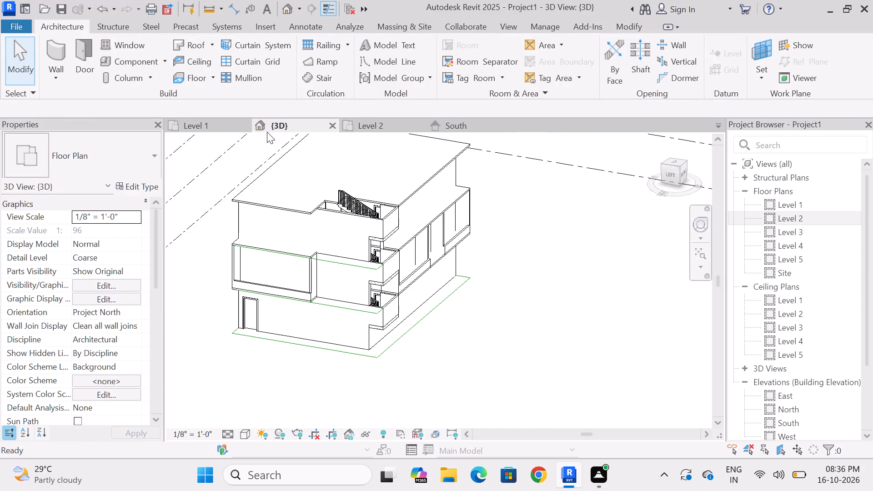
middle_click_drag(493, 359, 373, 309, "shift")
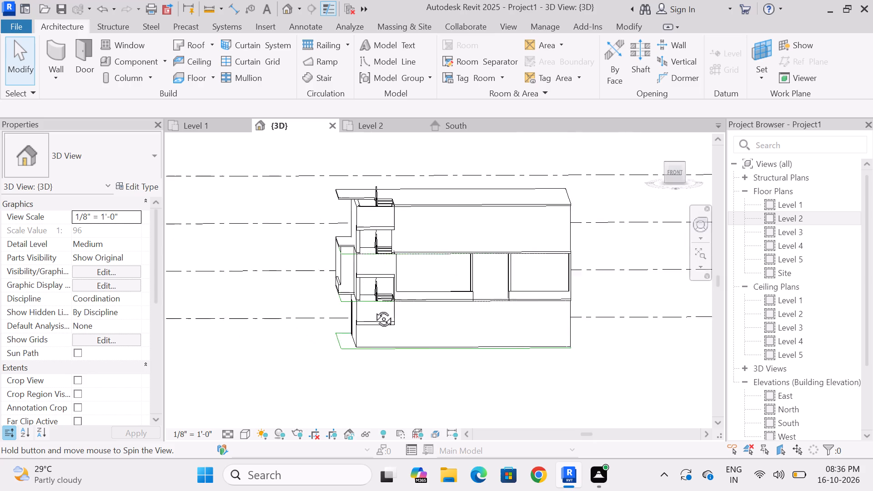
middle_click_drag(373, 309, 466, 330, "shift")
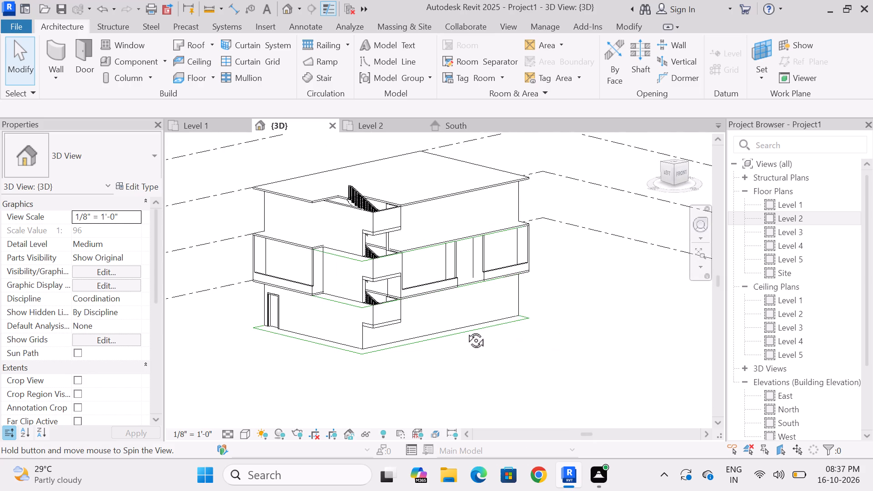
middle_click_drag(466, 330, 481, 315, "shift")
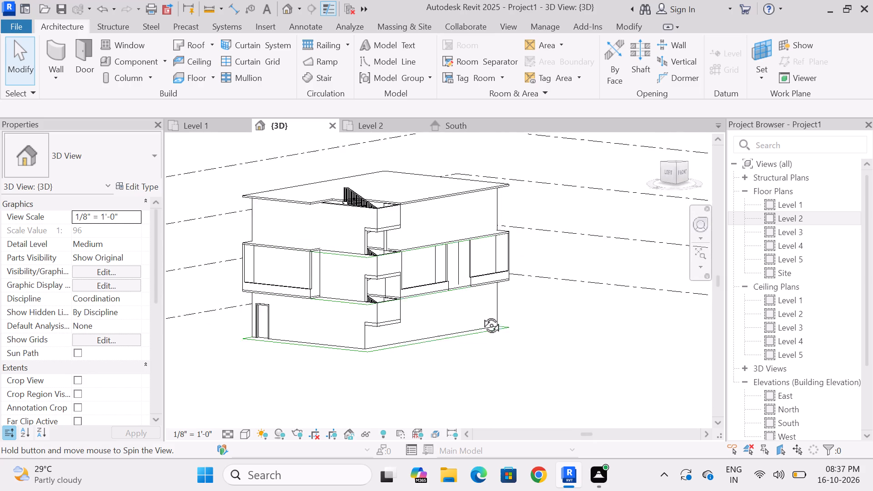
middle_click_drag(481, 315, 505, 319, "shift")
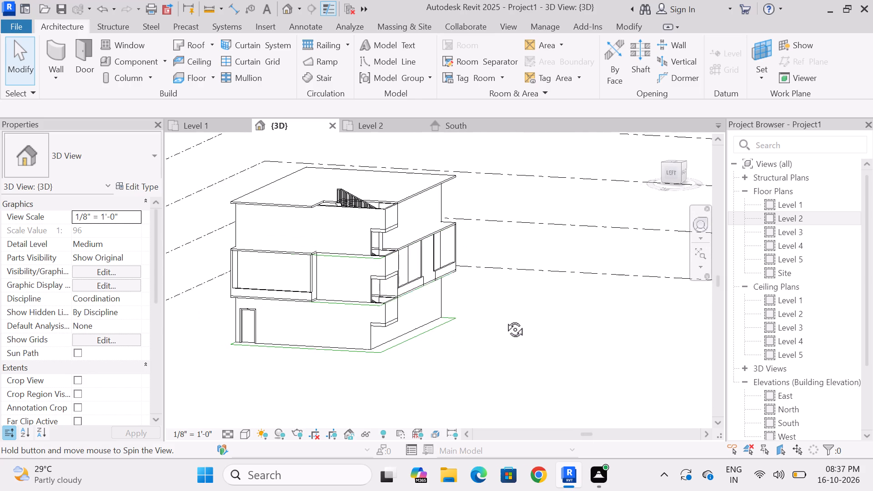
middle_click_drag(505, 319, 470, 319, "shift")
In the Level 2 floor plan, set the unconnected height of the west projection's short end wall beside the stair to 2'.
left_click(374, 127)
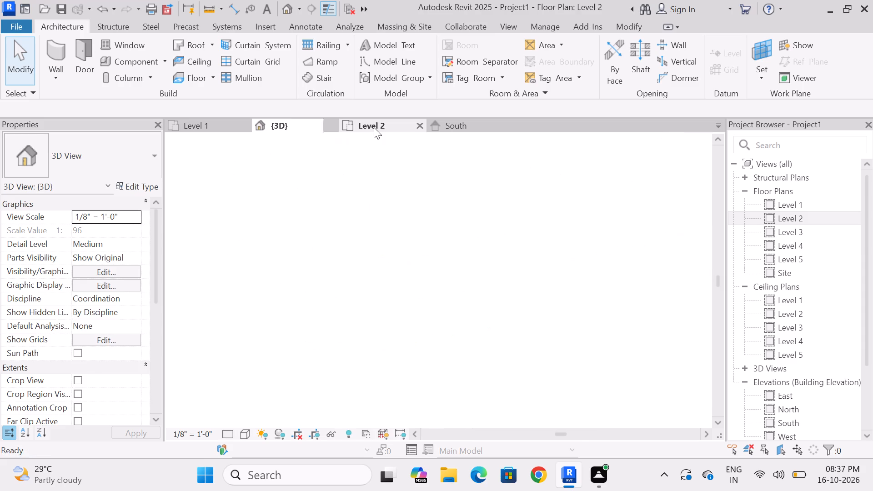
scroll(411, 233, "up", 8)
left_click(386, 303)
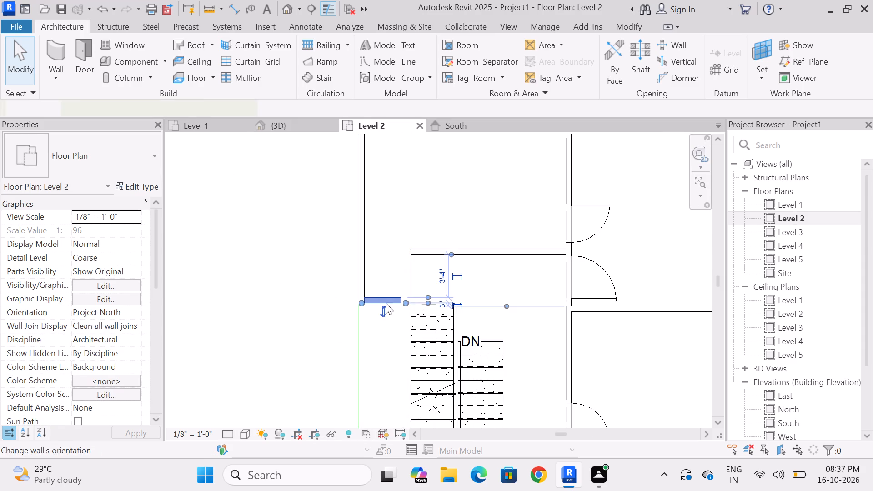
left_click(117, 301)
key("BackSpace")
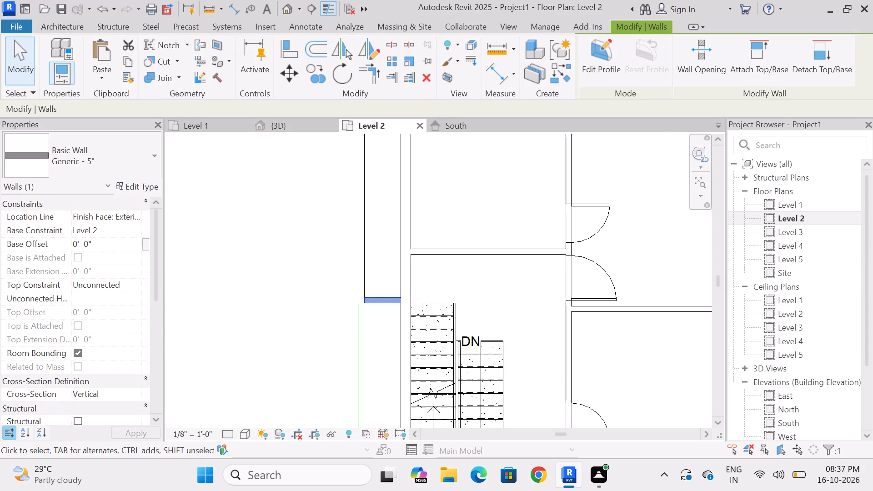
type("2'")
key("Return")
scroll(193, 259, "down", 3)
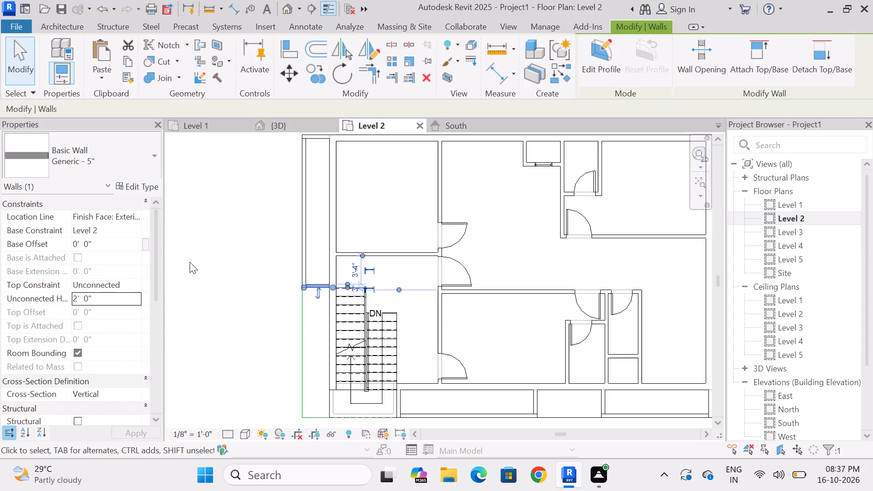
key("Escape")
Set the unconnected height of the short cross wall on the west side of the south projection's middle gap to 2'.
scroll(277, 280, "down", 3)
scroll(426, 365, "up", 8)
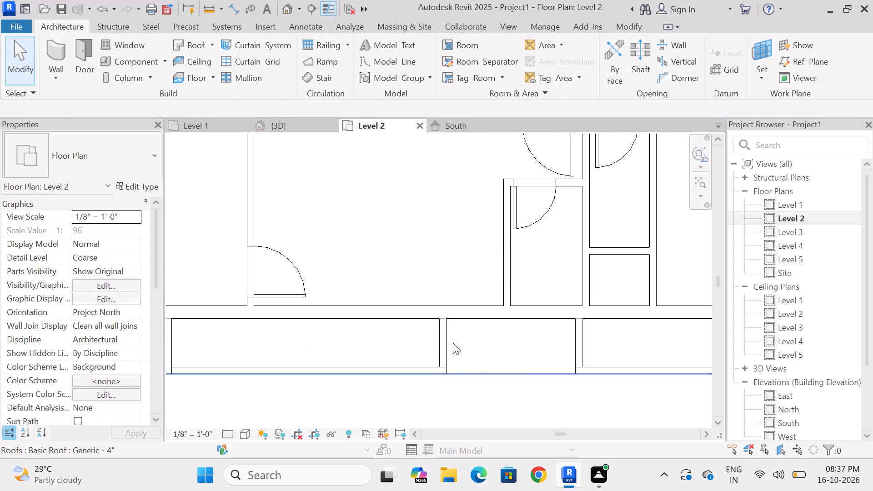
left_click(447, 340)
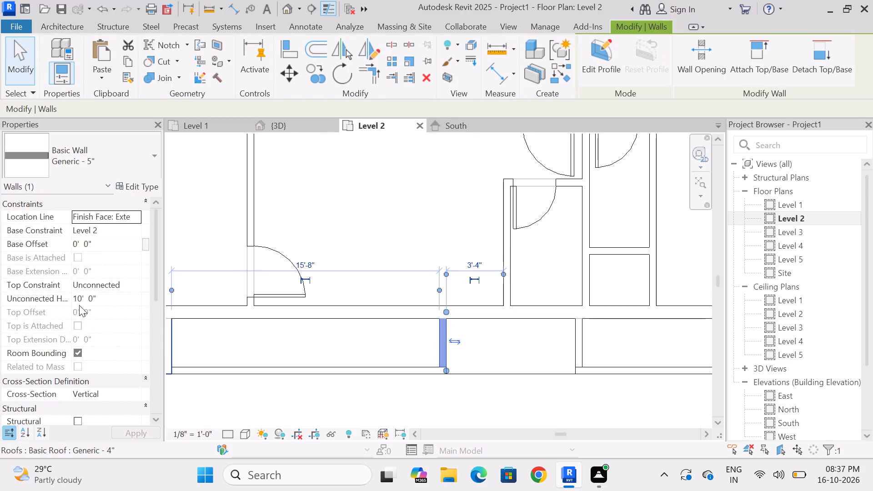
left_click(116, 296)
key("BackSpace")
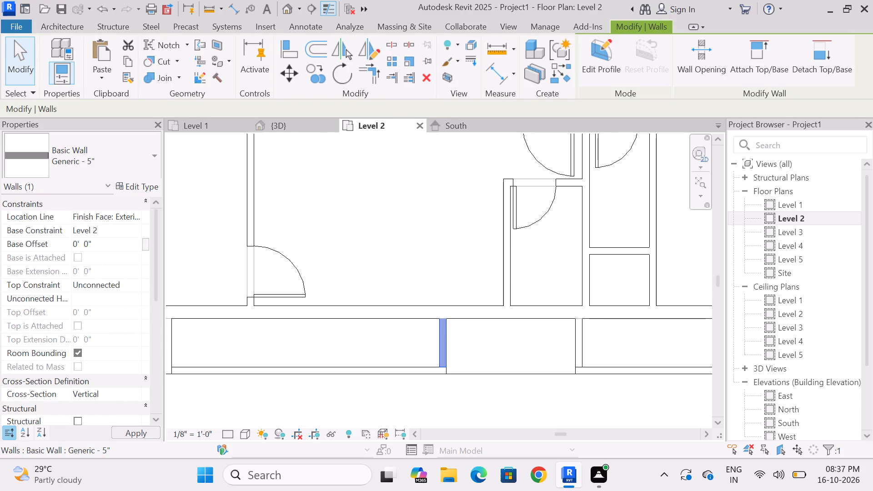
key("2")
key("apostrophe")
key("Return")
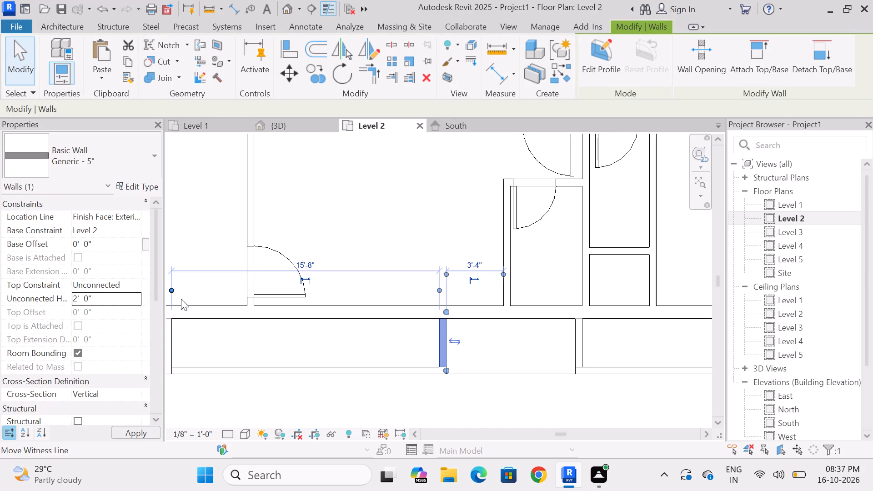
Set the unconnected height of the short cross wall on the east side of the same gap to 2'.
left_click(573, 337)
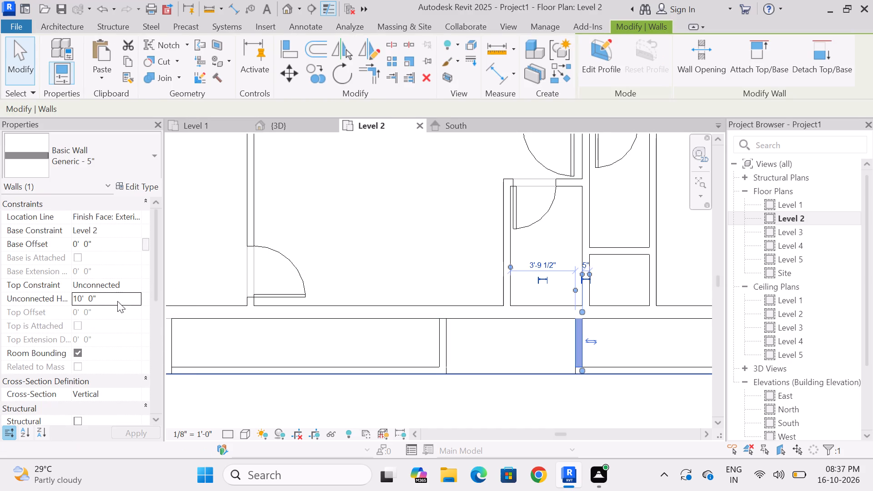
left_click(116, 299)
key("BackSpace")
key("2")
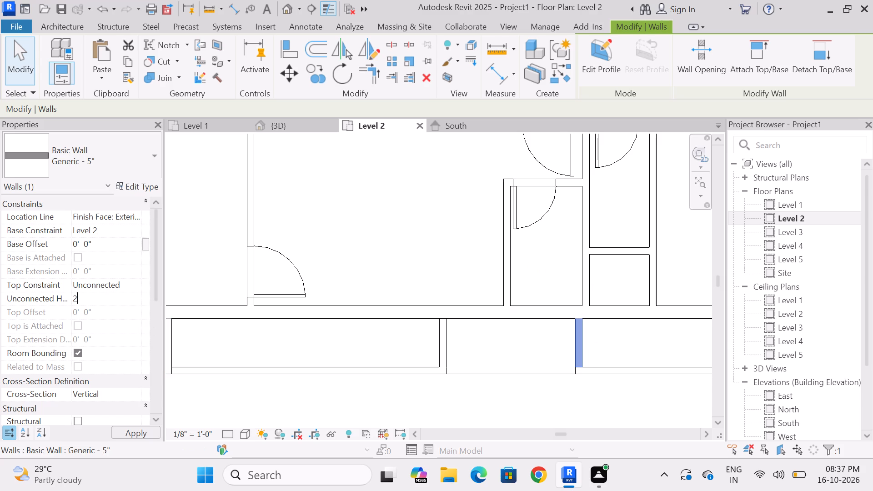
key("apostrophe")
key("Return")
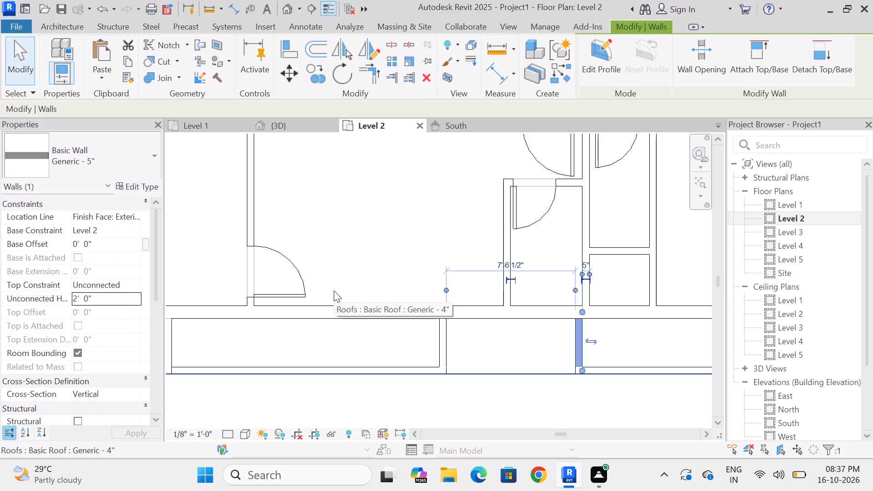
key("Escape")
Examine the lowered Level 2 projection walls in 3D from the front, left and back sides.
scroll(345, 247, "down", 7)
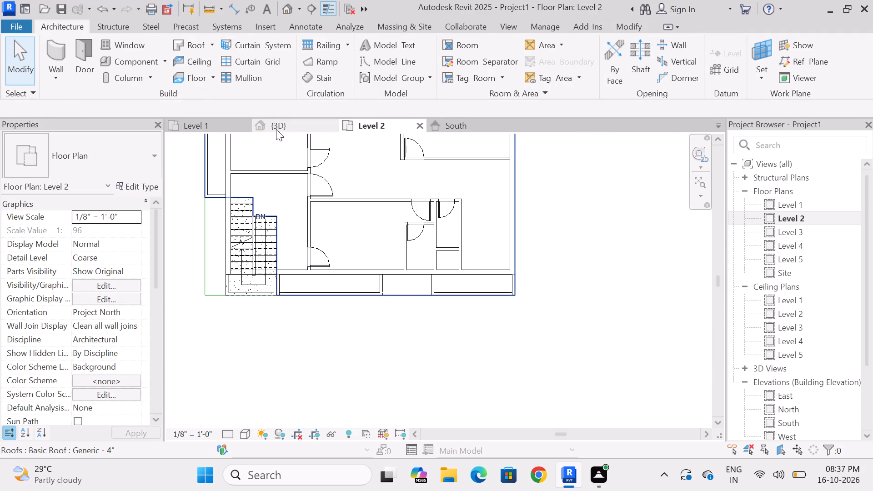
left_click(277, 127)
middle_click_drag(308, 357, 263, 357, "shift")
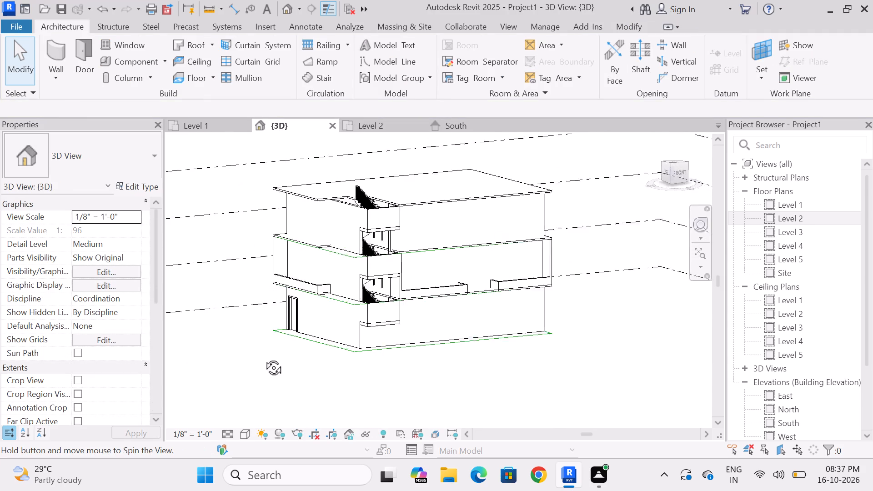
middle_click_drag(263, 357, 289, 375, "shift")
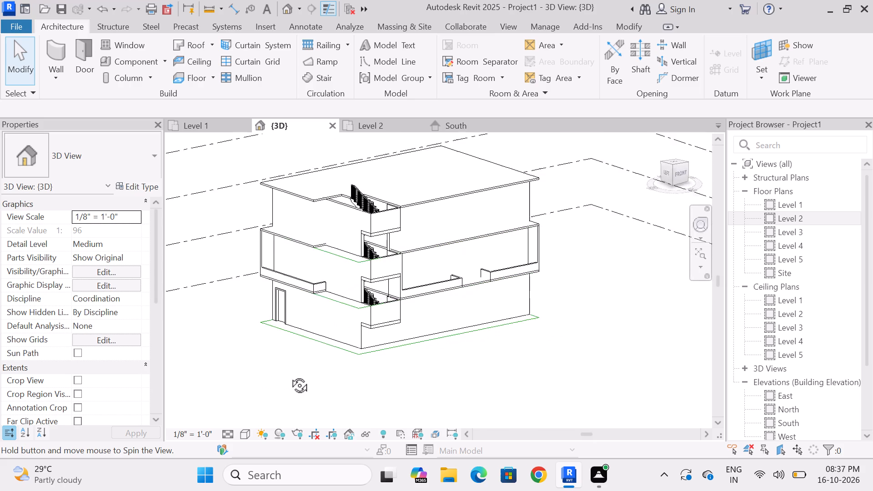
middle_click_drag(289, 375, 298, 346, "shift")
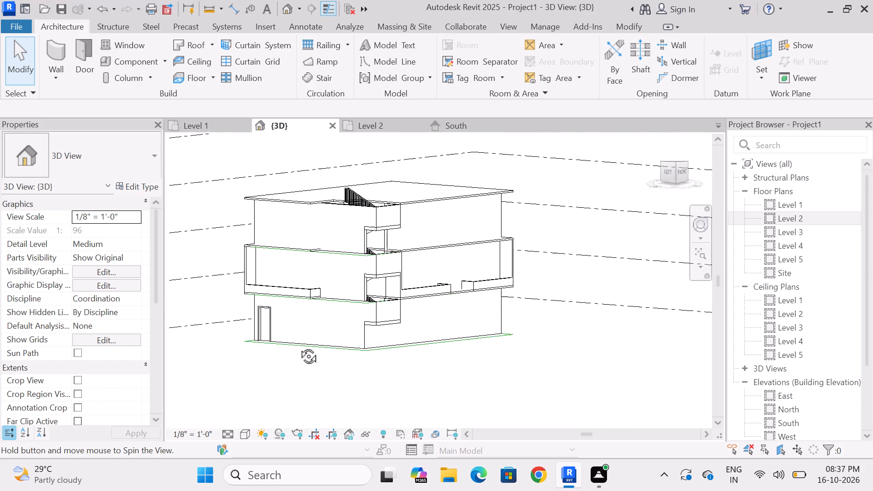
middle_click_drag(298, 346, 417, 386, "shift")
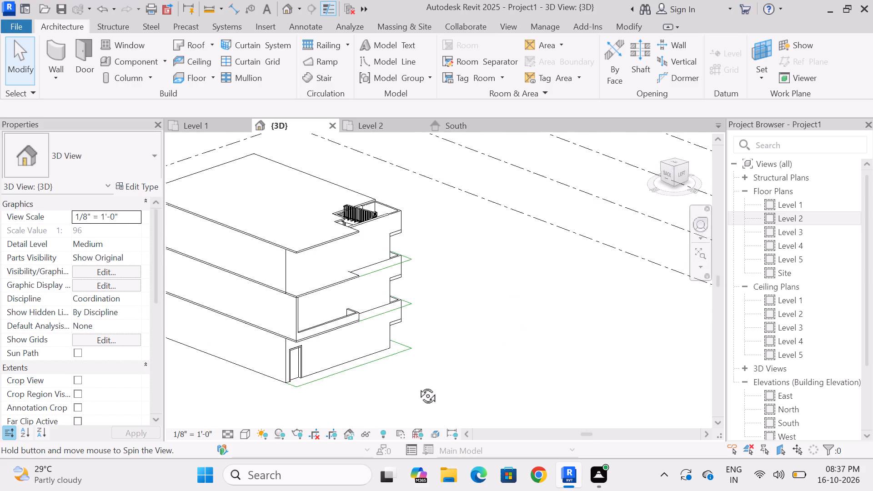
middle_click_drag(417, 386, 273, 349, "shift")
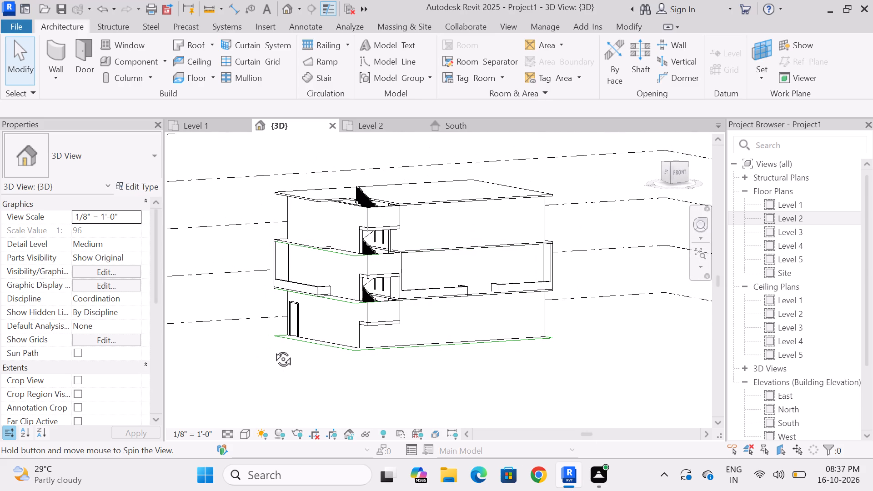
middle_click_drag(273, 349, 283, 401, "shift")
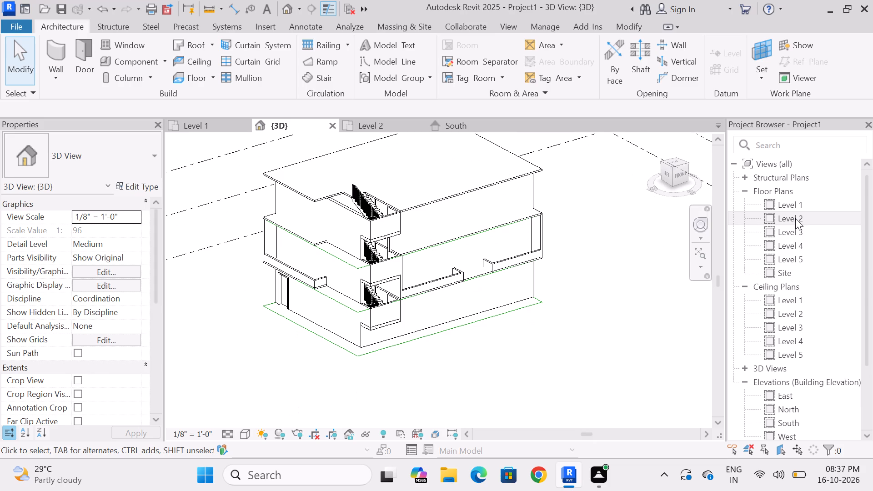
Edit the Level 2 roof footprint and sketch a 3'-3" deep notch, about 7'-6 1/2" wide, between the south projection's two short cross walls.
double_click(795, 217)
scroll(413, 298, "down", 3)
scroll(401, 249, "up", 3)
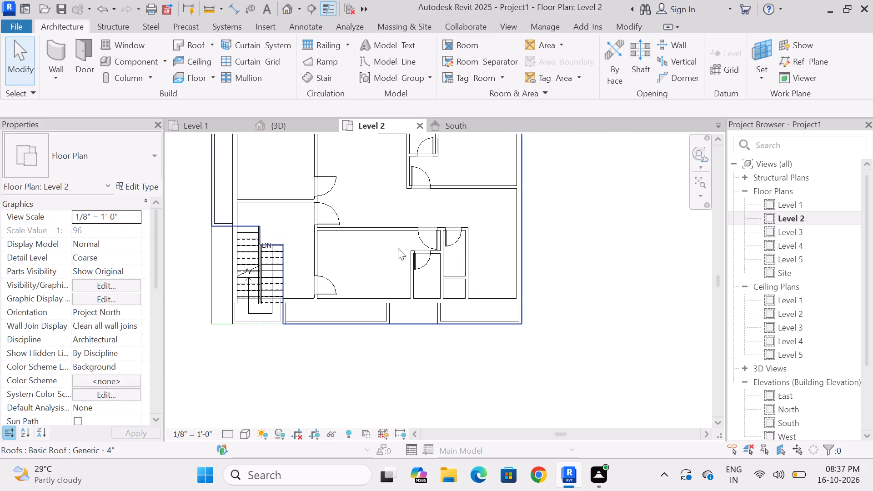
double_click(385, 256)
scroll(394, 301, "up", 6)
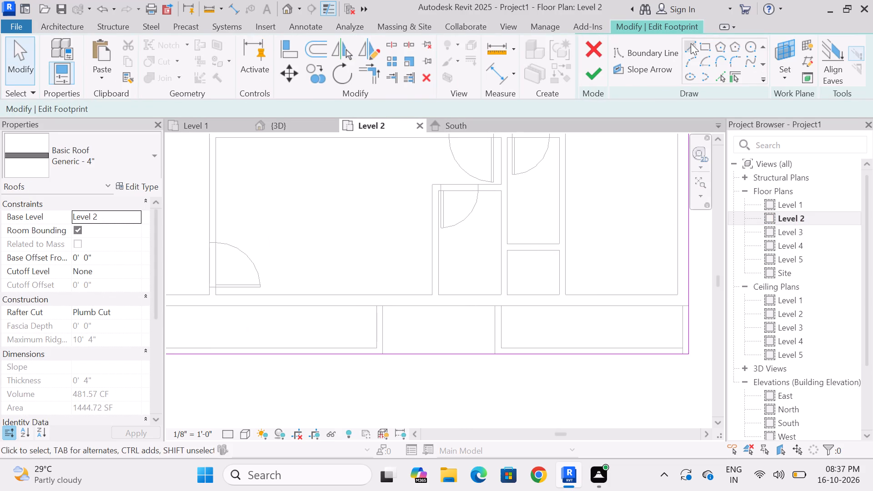
left_click(691, 43)
scroll(388, 355, "up", 2)
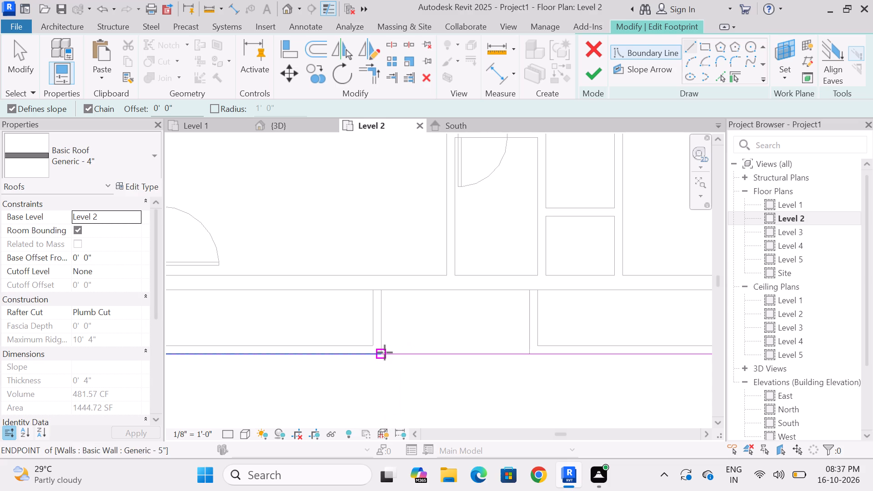
left_click(382, 351)
left_click(382, 291)
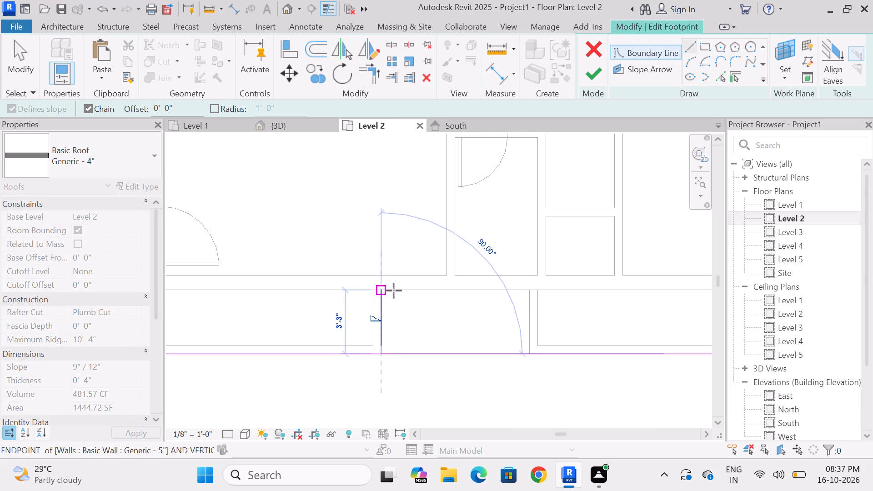
left_click(529, 291)
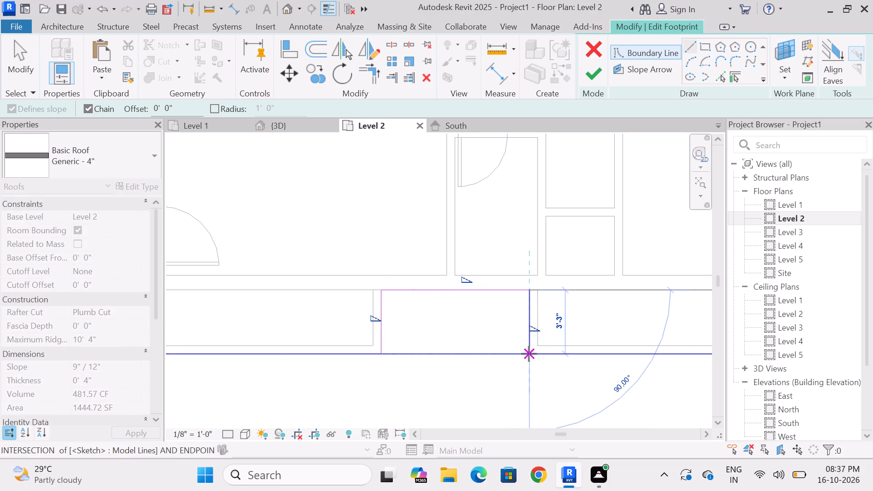
left_click(529, 354)
key("Escape")
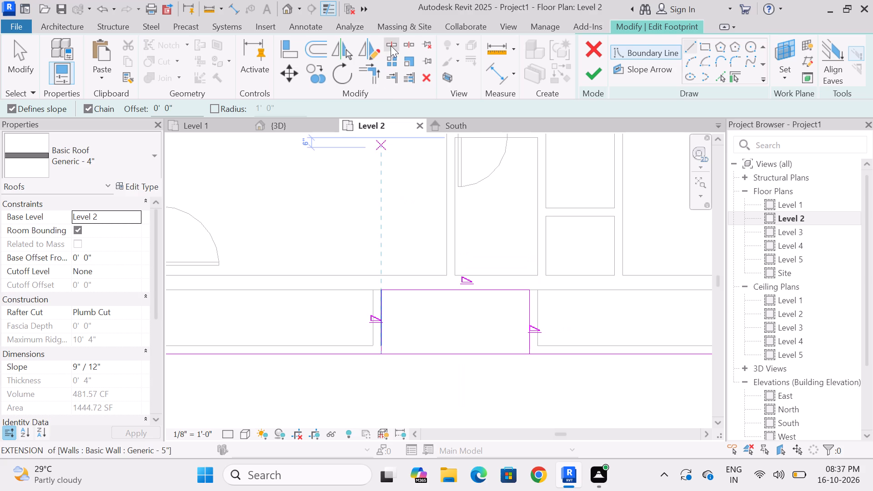
Split the footprint's south boundary line within the notch and trim both halves back to the notch's two side lines.
left_click(391, 45)
left_click(456, 355)
key("Escape")
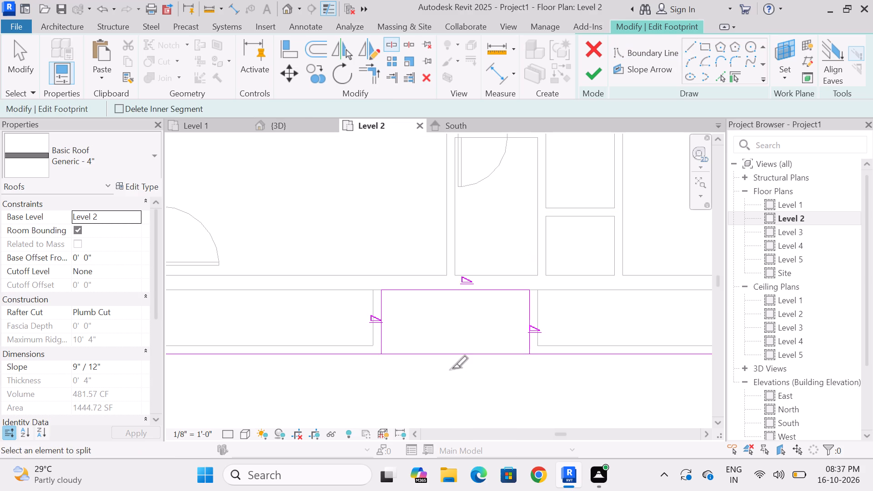
left_click(368, 71)
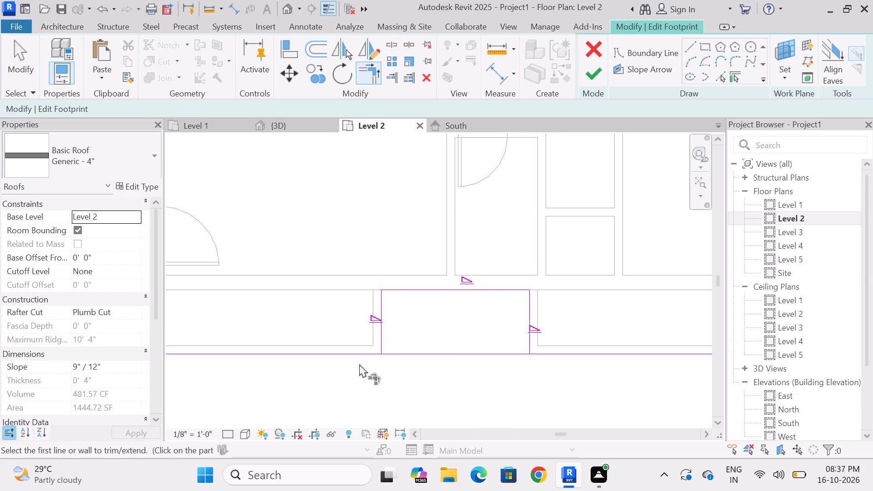
left_click(357, 354)
left_click(382, 336)
left_click(555, 356)
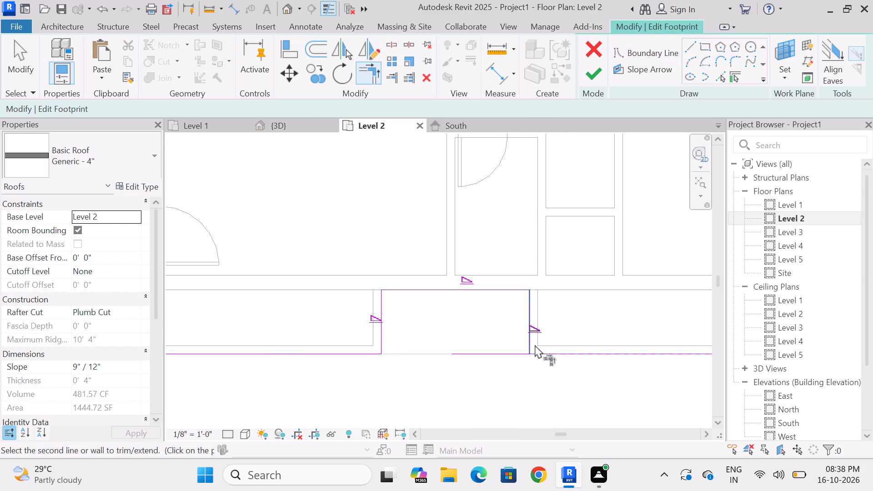
left_click(530, 341)
scroll(456, 372, "down", 4)
key("Escape")
Turn off Defines Slope for the three notch lines and finish the Level 2 roof footprint without attaching the walls.
left_click_drag(385, 276, 567, 396)
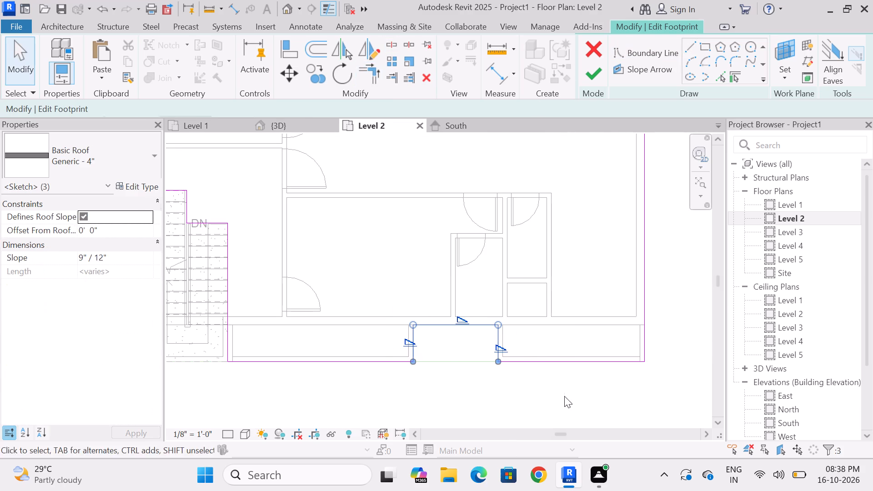
left_click(221, 108)
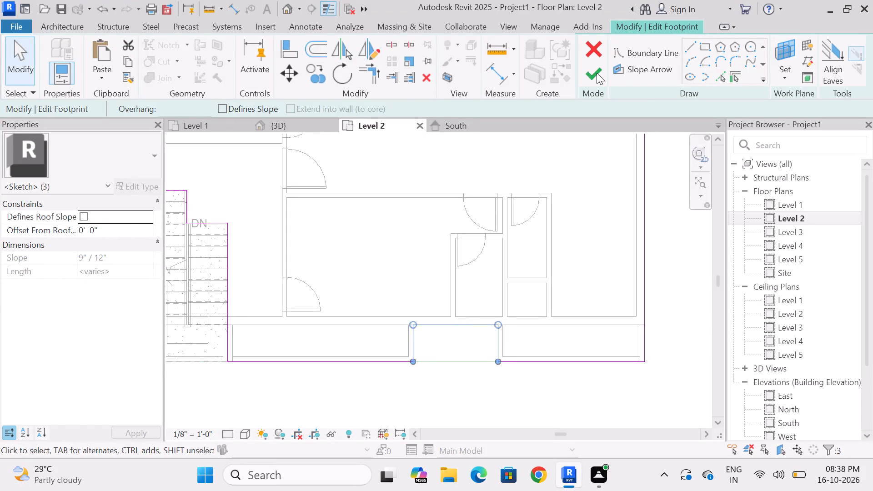
left_click(597, 73)
left_click(525, 236)
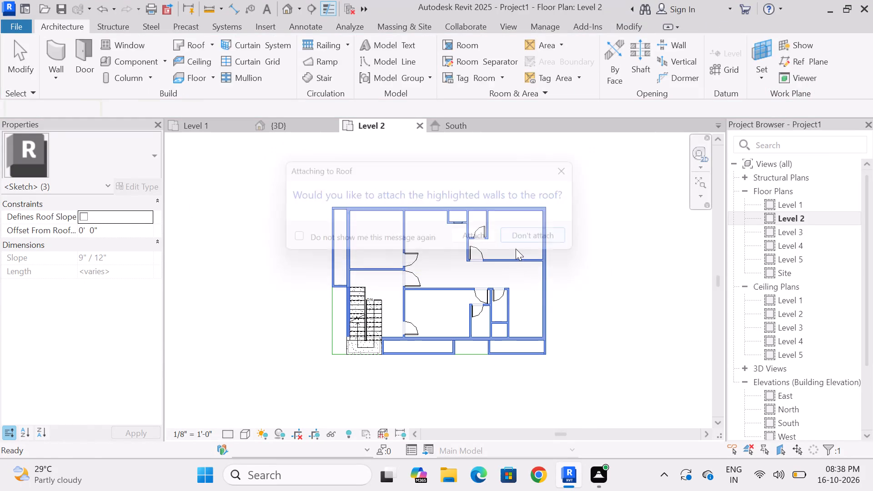
key("Escape")
Examine the notched Level 2 slab and its projection walls in 3D from the front, left and right sides.
scroll(359, 246, "down", 4)
left_click(285, 121)
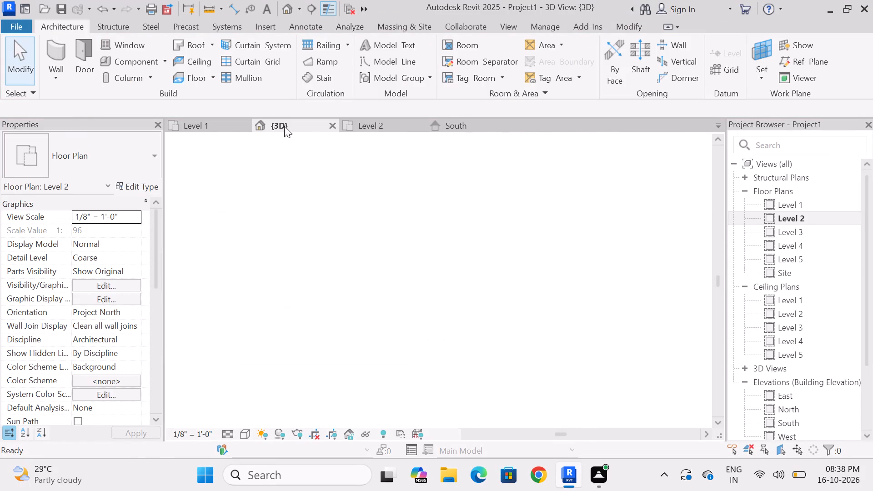
middle_click_drag(500, 390, 356, 342, "shift")
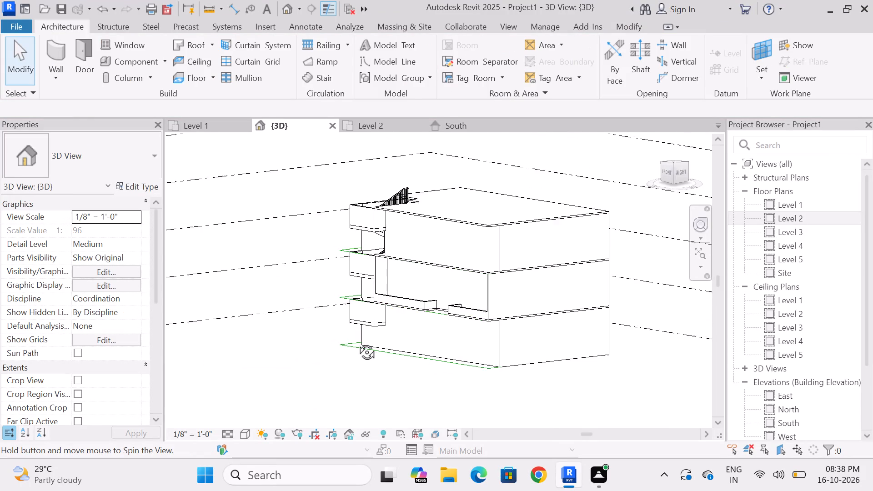
middle_click_drag(356, 342, 507, 410, "shift")
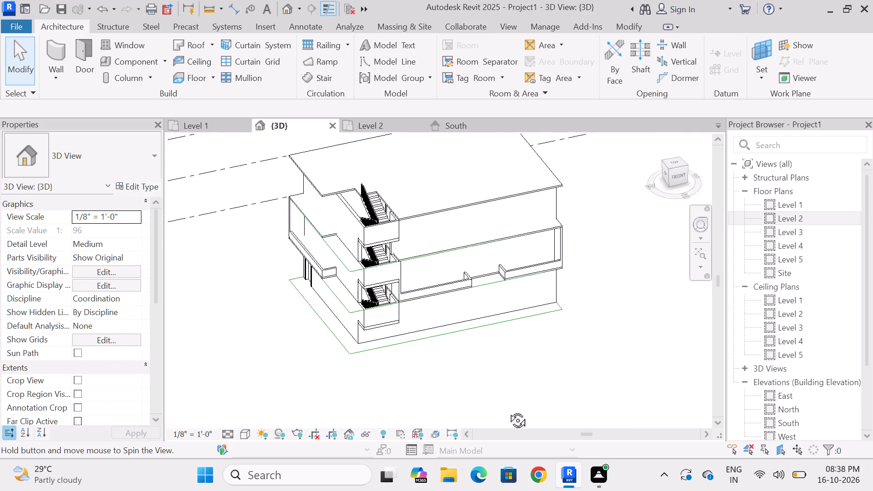
middle_click_drag(507, 410, 524, 407, "shift")
scroll(460, 272, "up", 7)
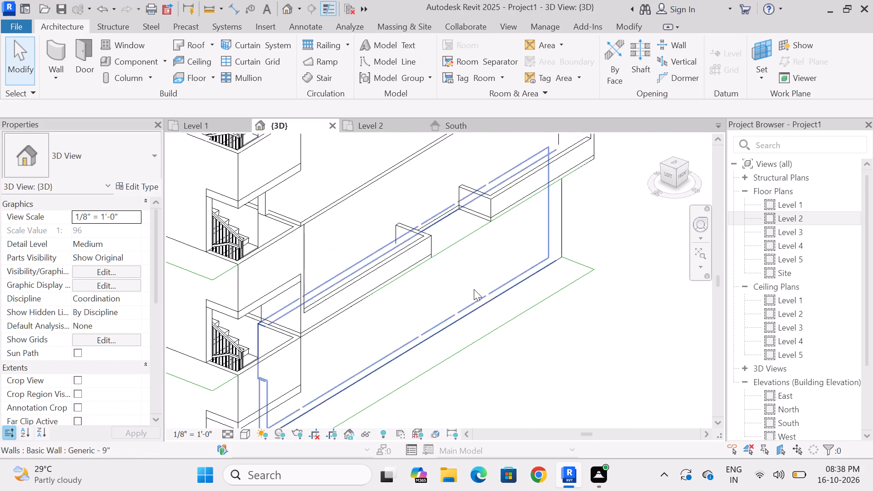
middle_click_drag(647, 375, 558, 331, "shift")
scroll(549, 250, "down", 3)
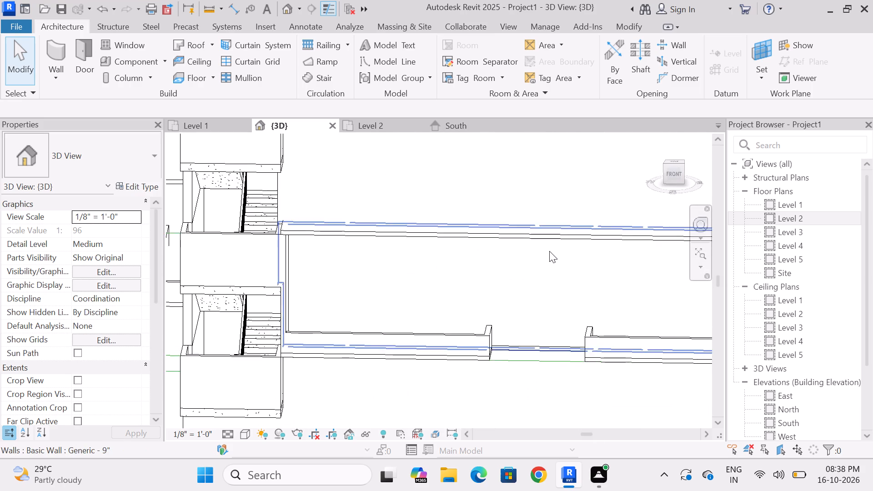
scroll(549, 251, "down", 5)
middle_click_drag(469, 363, 548, 363)
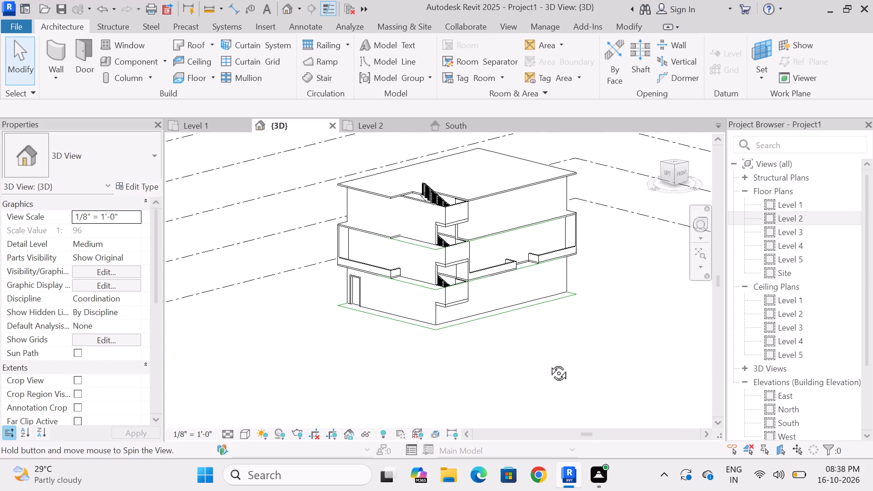
middle_click_drag(548, 363, 520, 378)
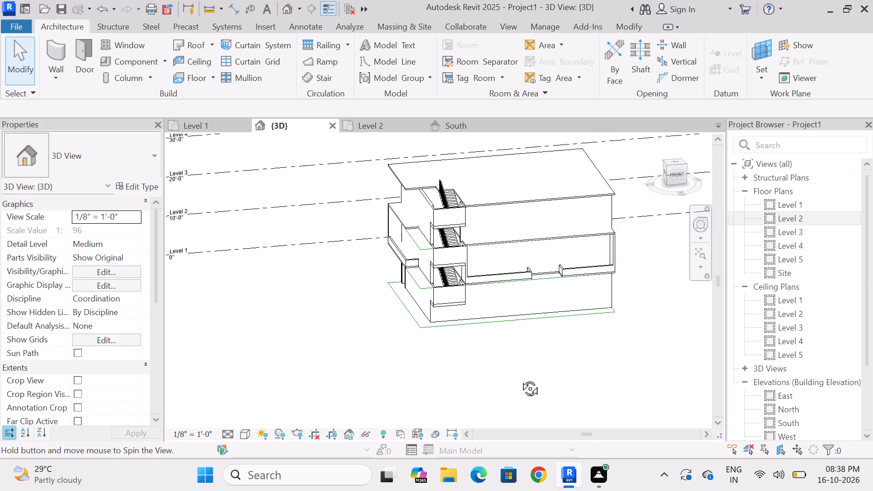
middle_click_drag(520, 378, 573, 378)
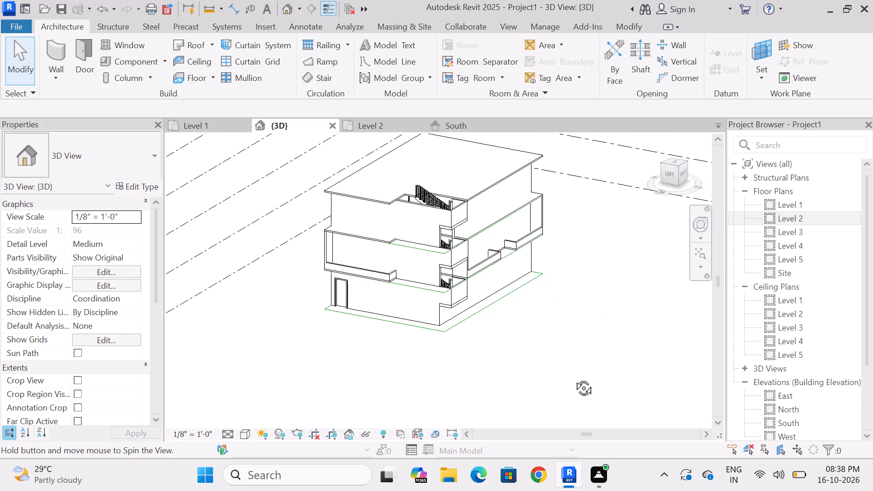
middle_click_drag(573, 378, 459, 379)
middle_click_drag(496, 407, 569, 398)
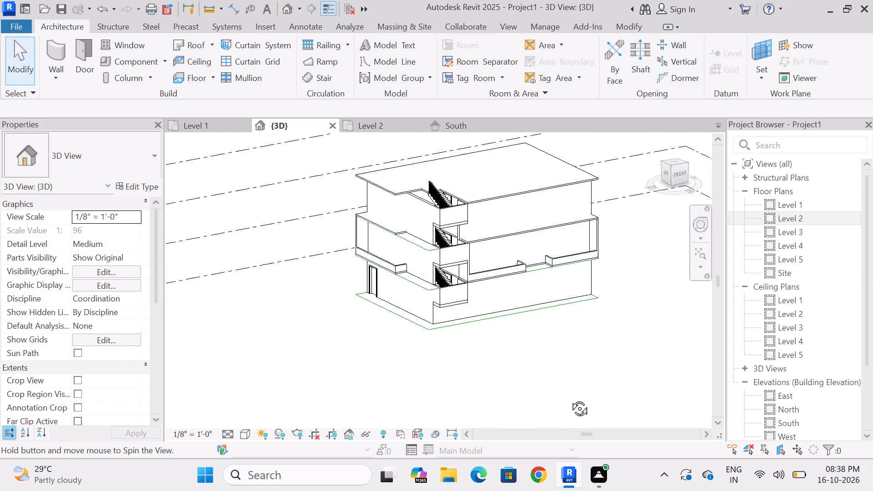
middle_click_drag(569, 398, 526, 399)
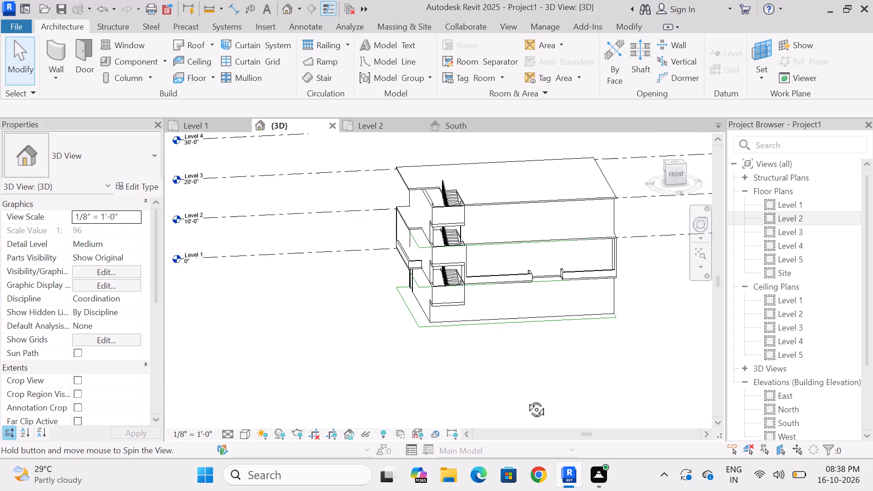
middle_click_drag(526, 399, 543, 378)
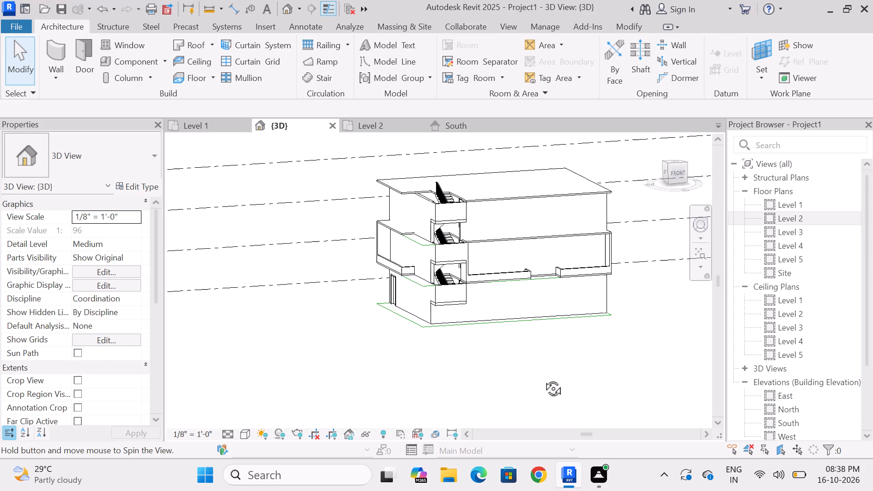
middle_click_drag(543, 378, 544, 379)
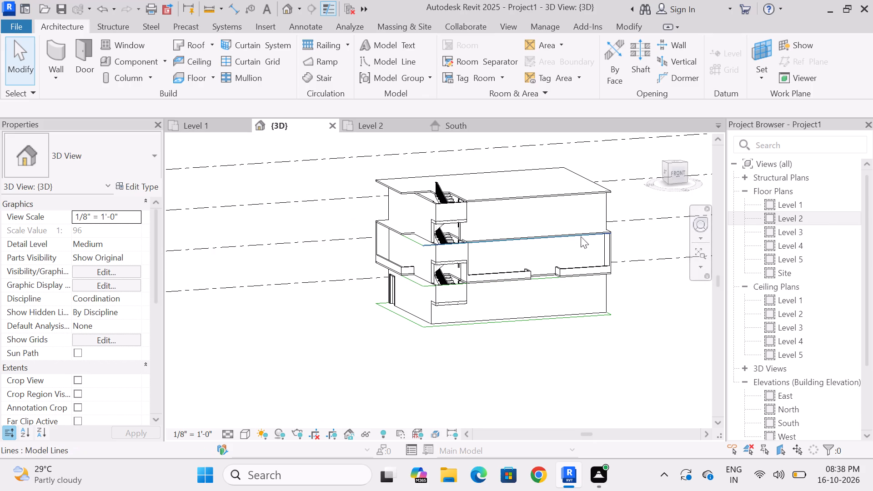
Delete the Generic - 4" roof slab at Level 3.
scroll(537, 238, "up", 5)
scroll(426, 243, "up", 3)
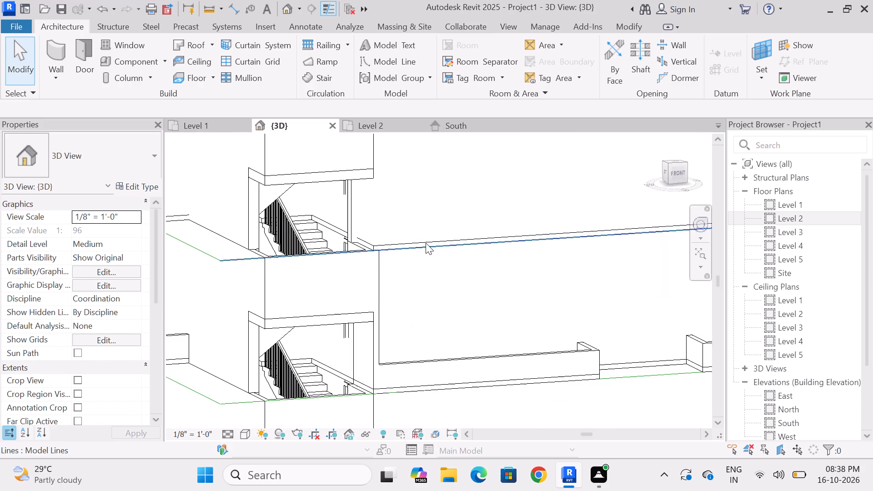
scroll(426, 243, "up", 3)
left_click(439, 240)
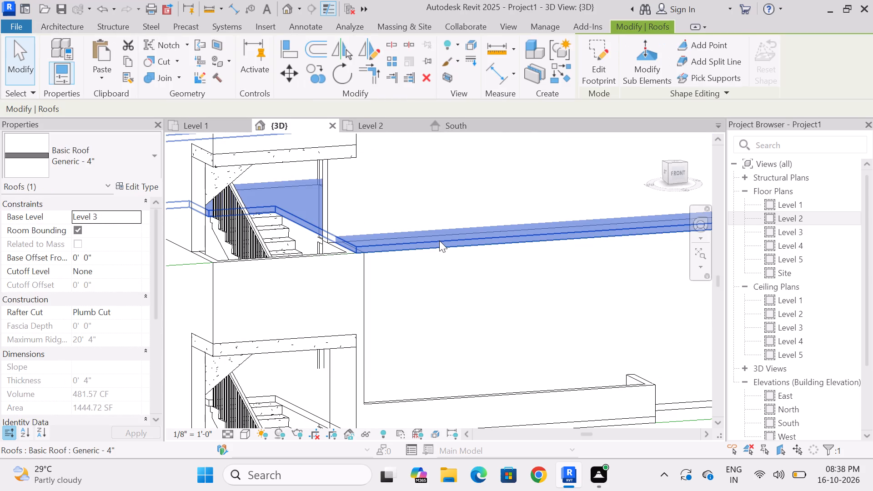
key("Delete")
Delete the Generic - 4" roof slab at Level 4.
scroll(439, 246, "down", 13)
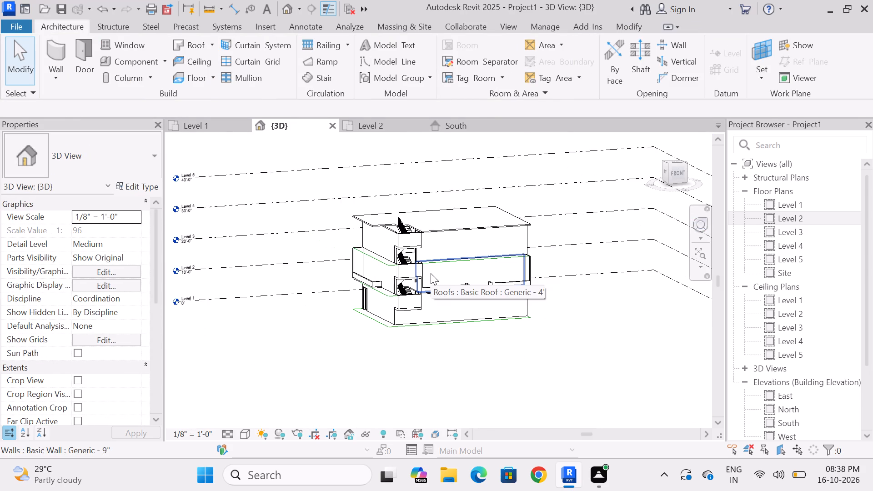
left_click(484, 217)
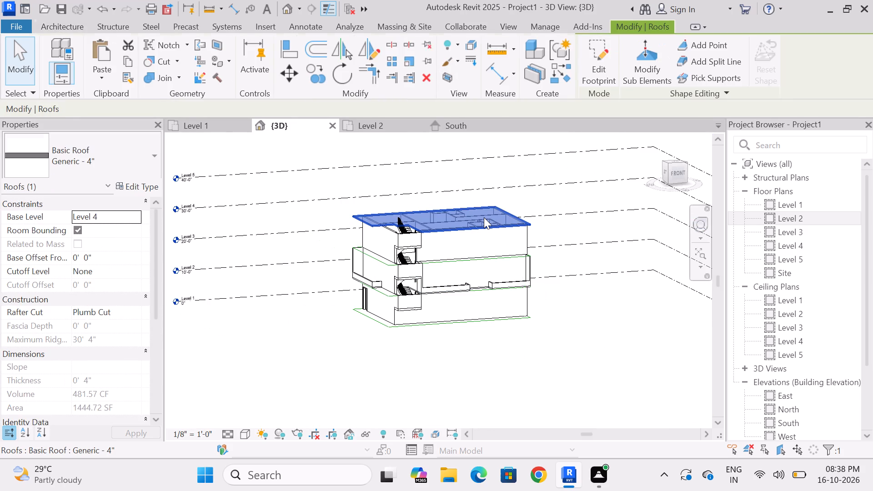
key("Delete")
In the Level 2 floor plan, delete the long outer Generic - 5" wall of the west projection.
double_click(792, 220)
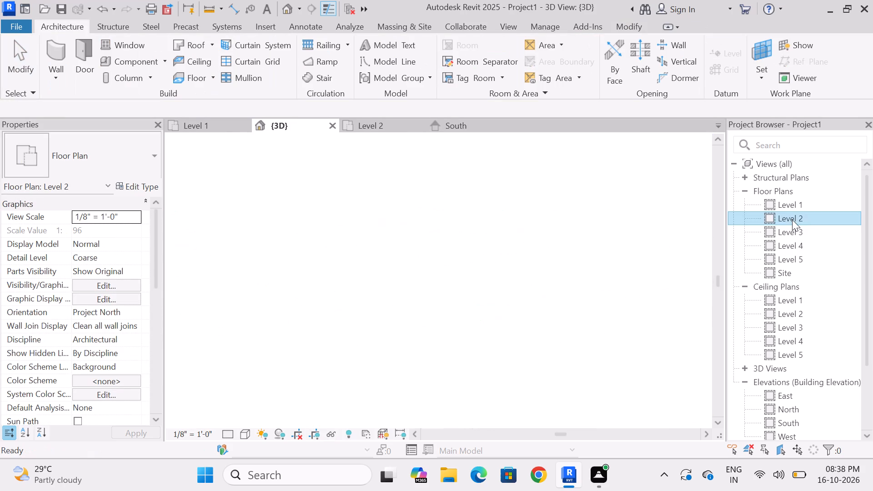
scroll(370, 245, "down", 6)
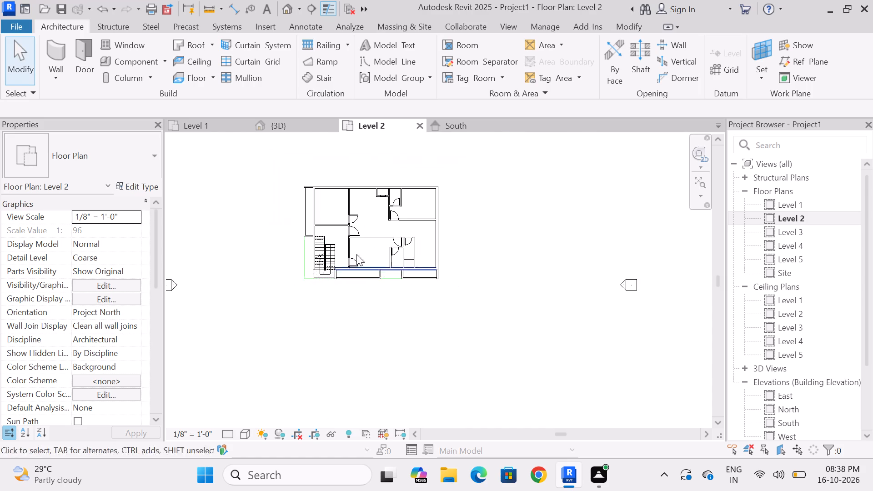
scroll(331, 219, "up", 6)
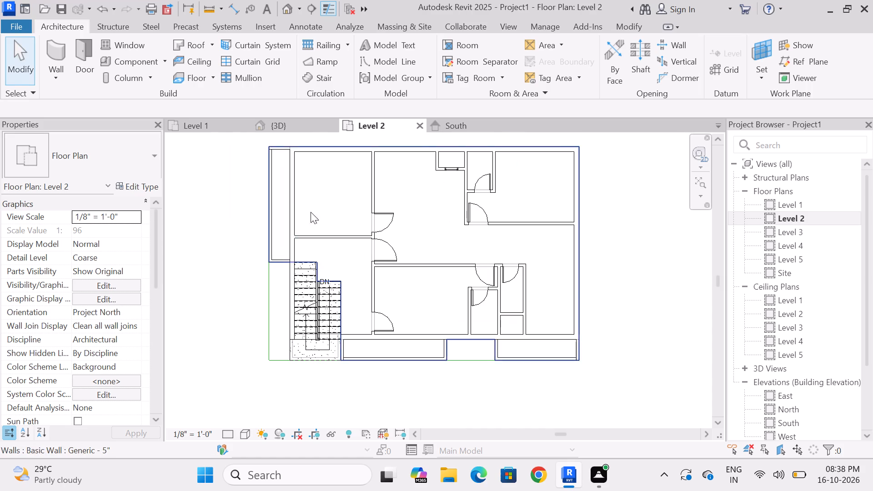
scroll(248, 181, "up", 3)
scroll(275, 290, "down", 3)
scroll(244, 214, "up", 3)
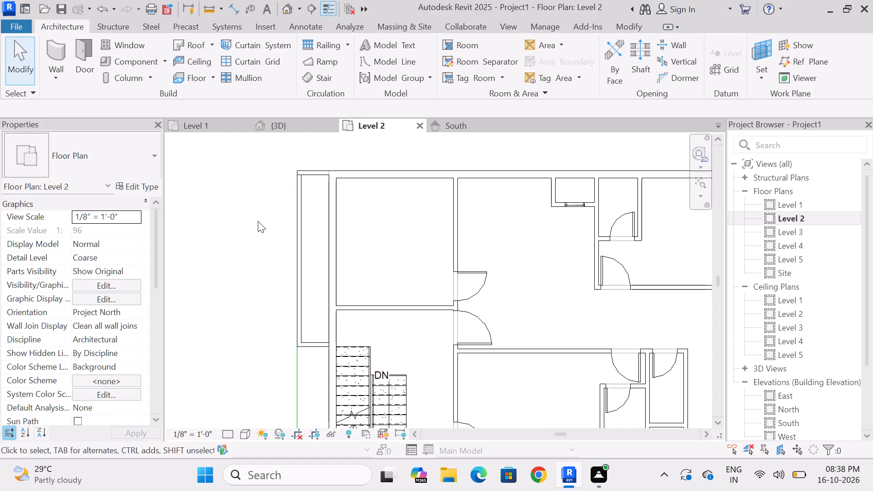
left_click(304, 243)
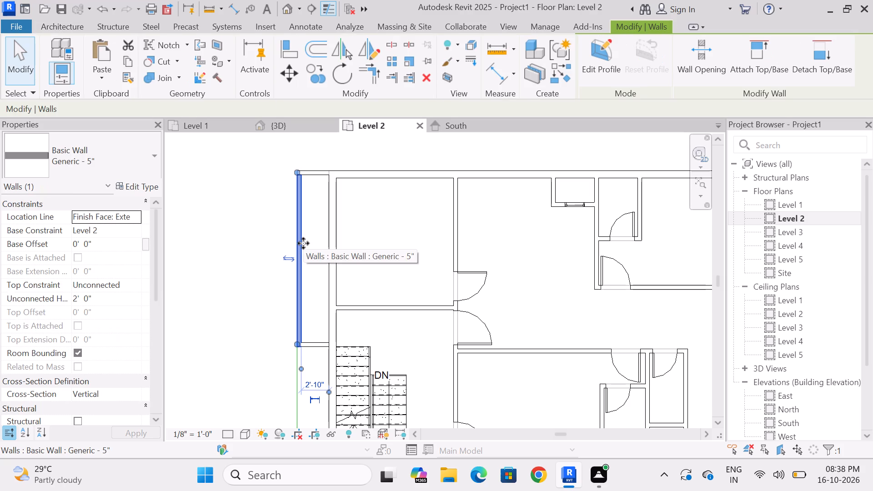
key("Delete")
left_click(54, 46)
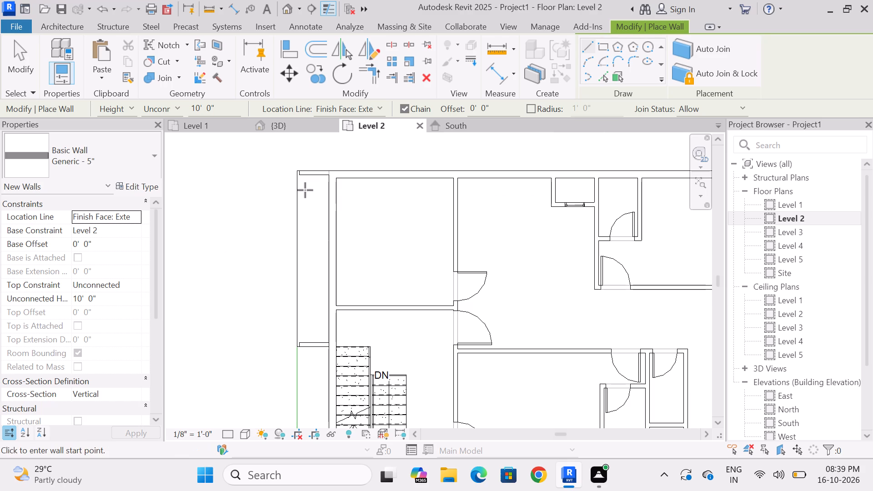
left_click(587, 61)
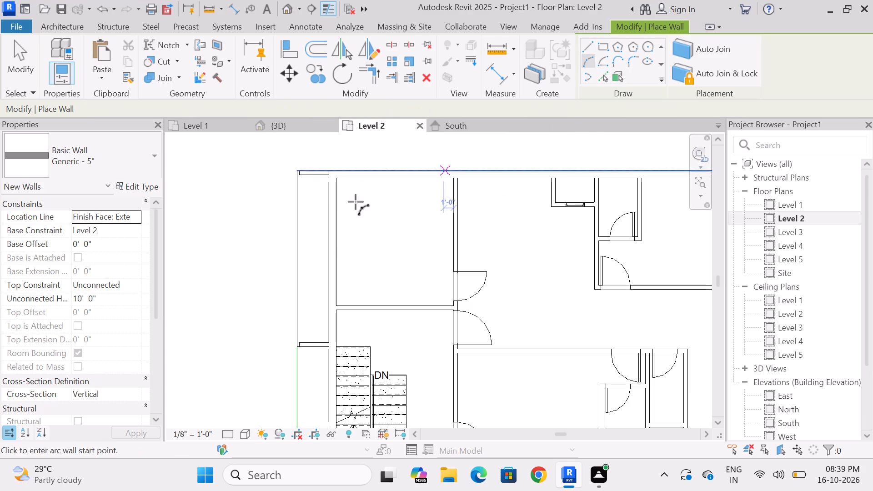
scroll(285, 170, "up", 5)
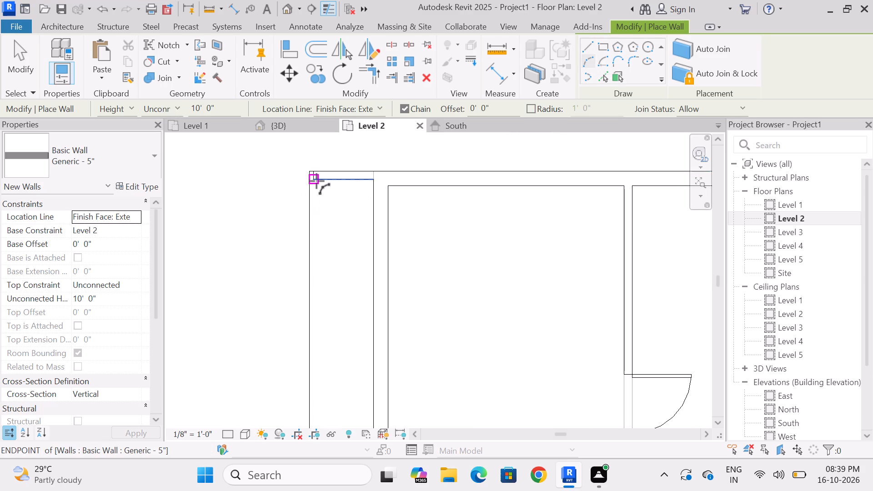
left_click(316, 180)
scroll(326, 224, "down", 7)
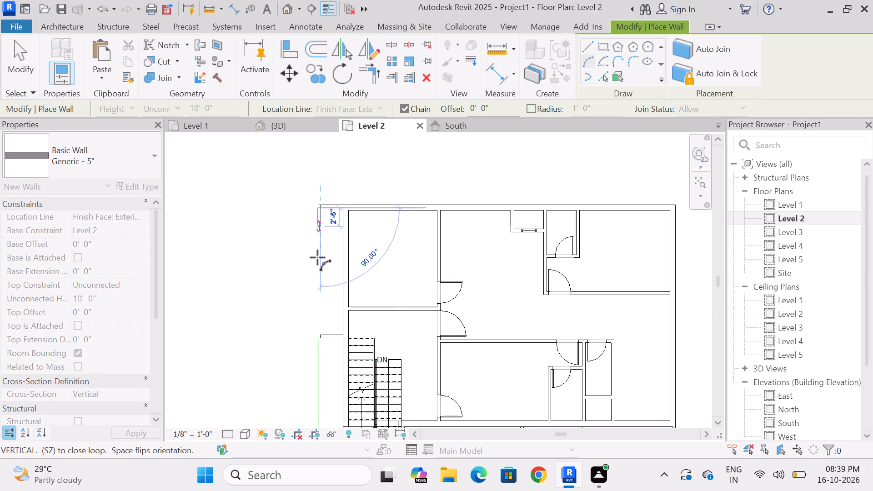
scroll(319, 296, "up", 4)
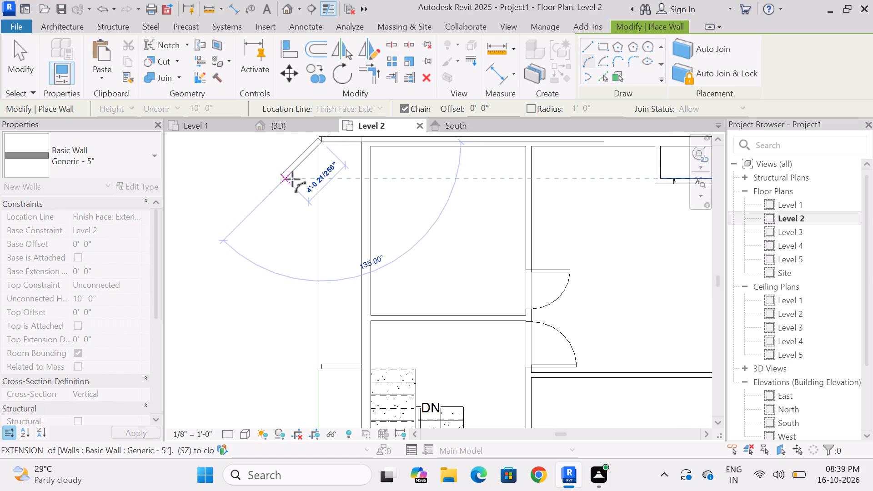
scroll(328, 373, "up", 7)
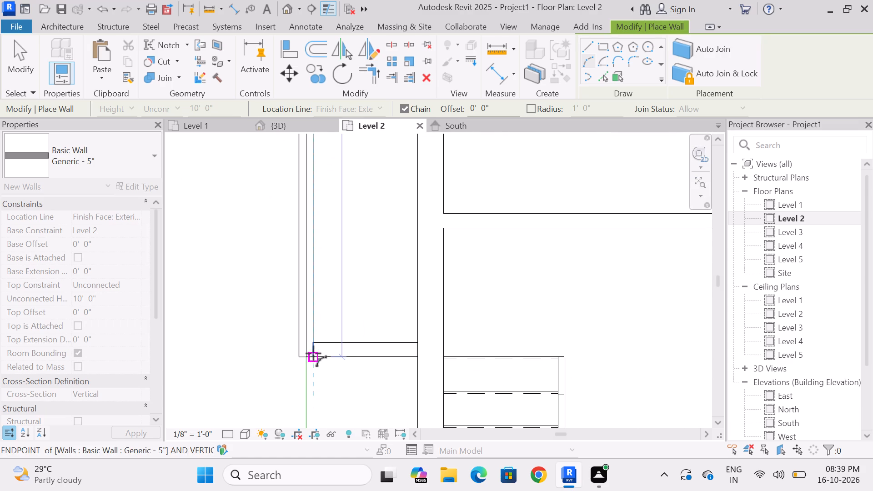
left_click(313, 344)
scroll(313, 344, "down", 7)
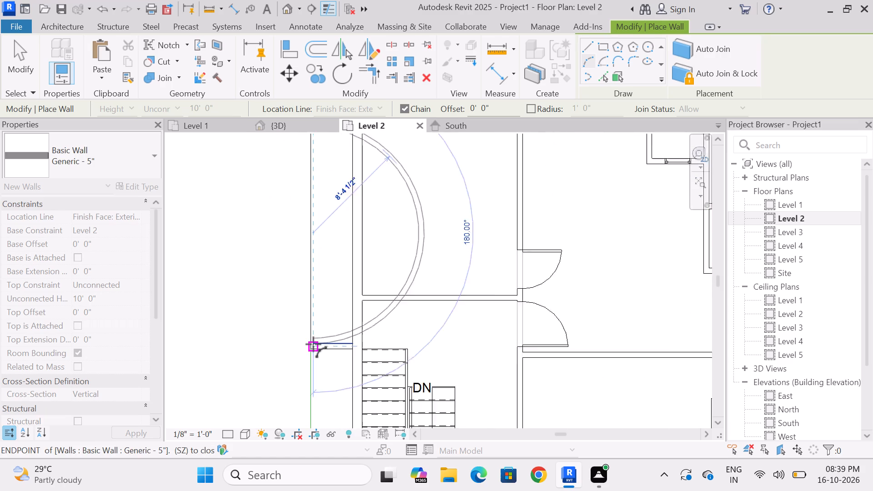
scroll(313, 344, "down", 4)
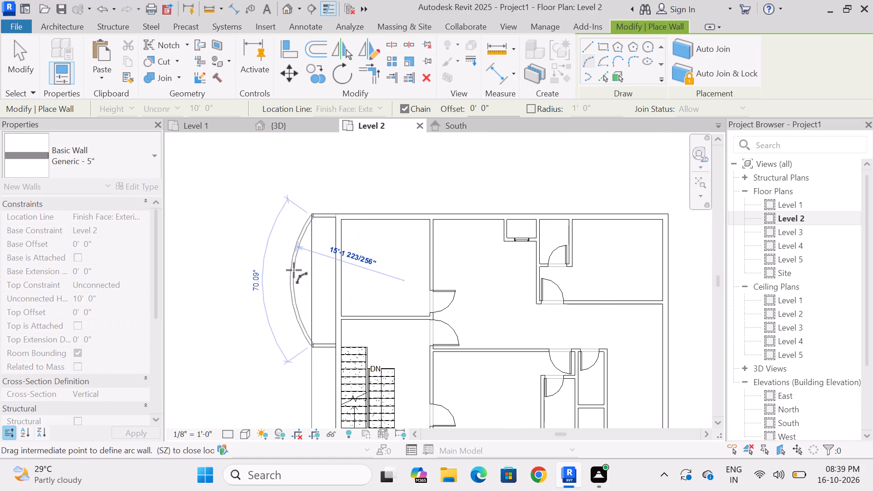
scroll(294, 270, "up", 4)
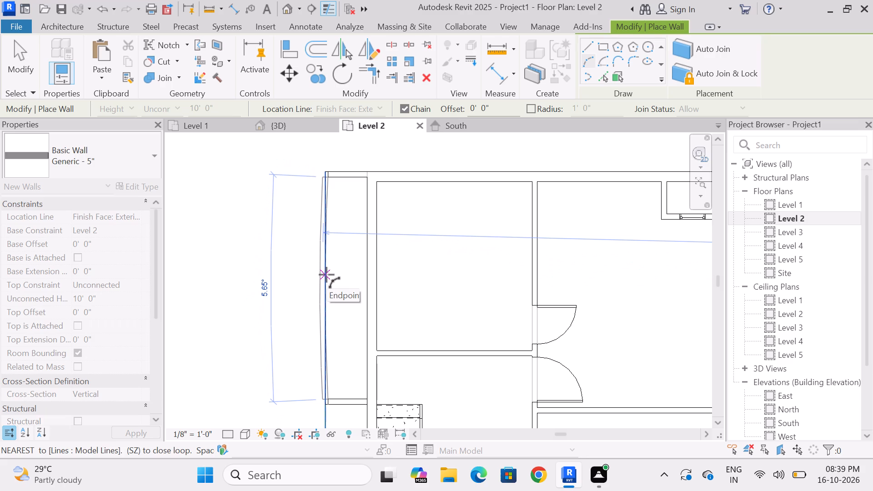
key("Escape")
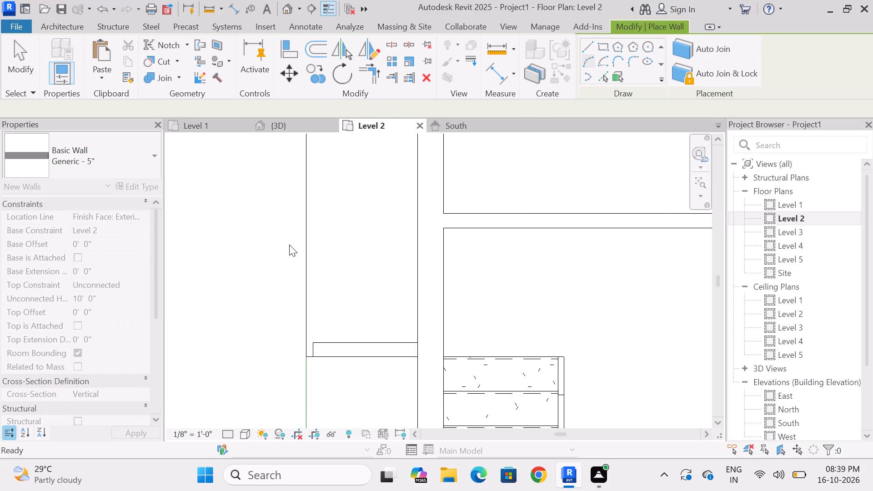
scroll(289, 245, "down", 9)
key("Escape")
Delete the two short Generic - 5" end walls of the west projection on Level 2.
left_click(323, 316)
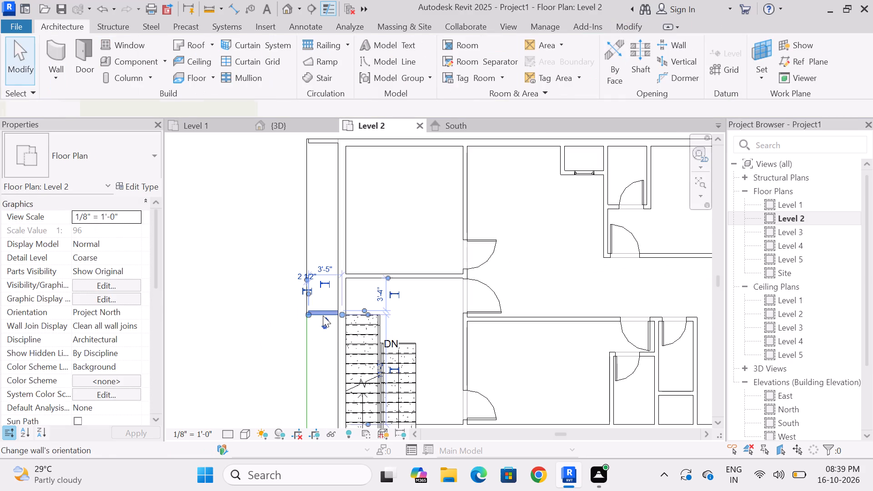
key("Delete")
left_click(316, 143)
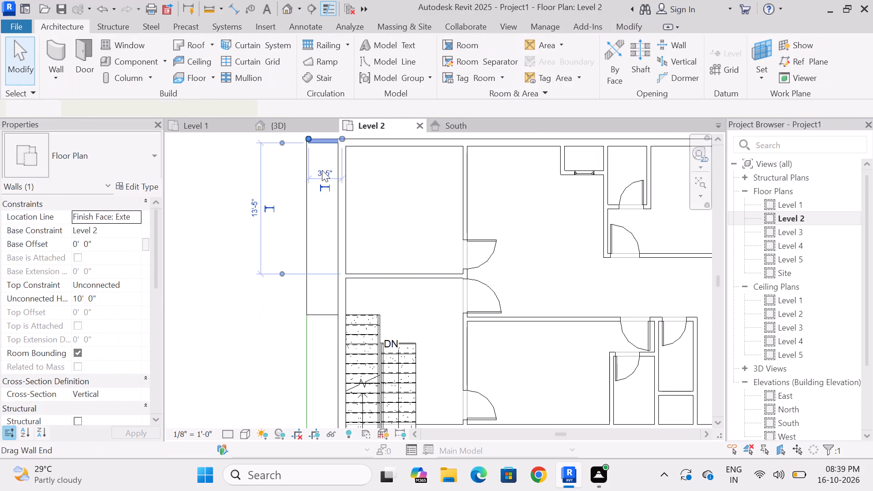
key("Delete")
Draw a 10' high Generic - 5" arc wall bowing outward over the west projection, spanning 18'-0" along the building's outer wall, radius about 16'-2".
scroll(328, 265, "down", 6)
scroll(261, 194, "up", 4)
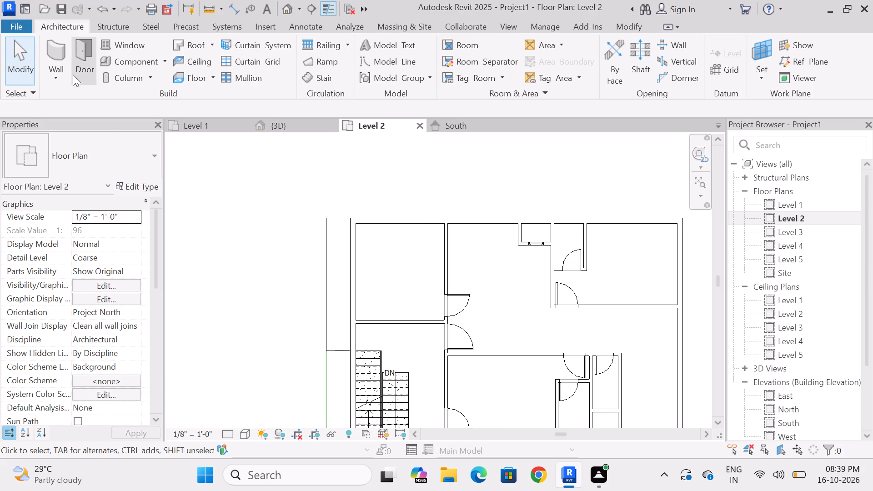
left_click(64, 62)
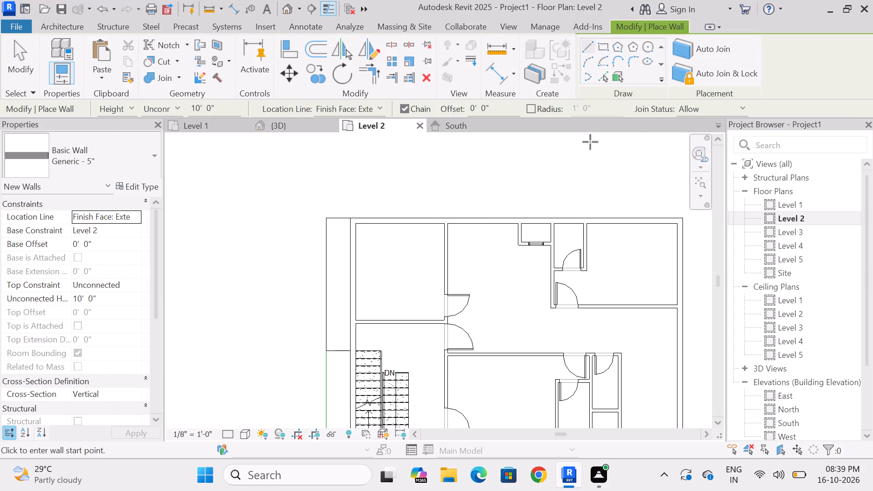
left_click(587, 59)
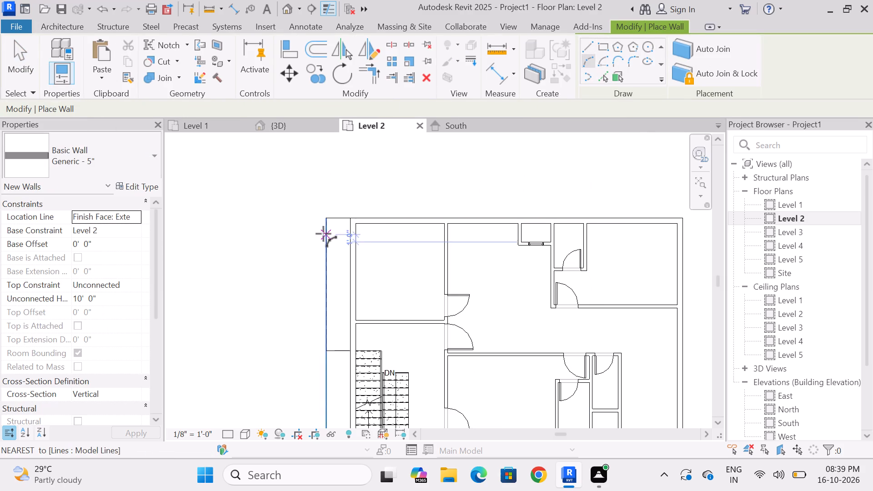
scroll(323, 234, "up", 6)
left_click(383, 200)
scroll(368, 225, "down", 5)
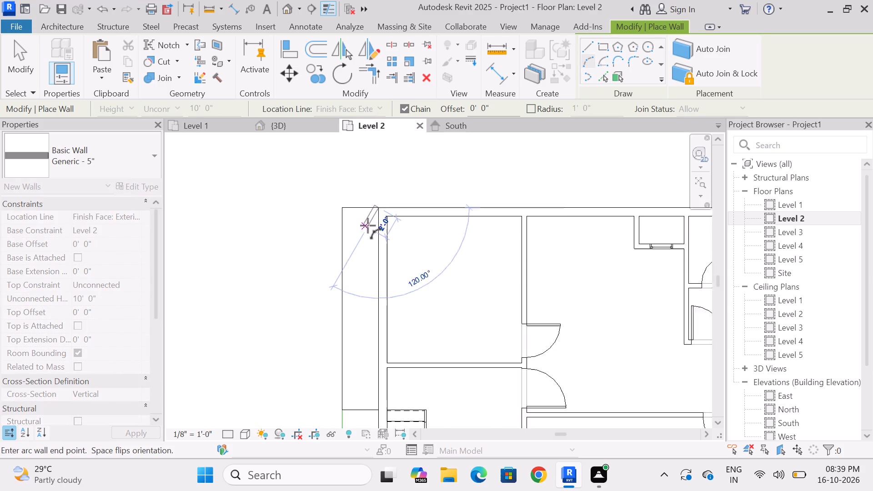
scroll(368, 225, "down", 1)
scroll(375, 336, "up", 8)
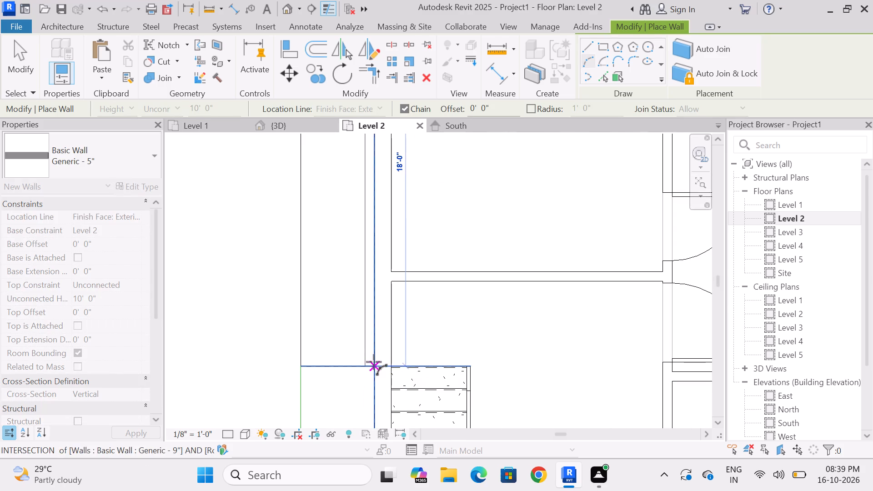
left_click(374, 366)
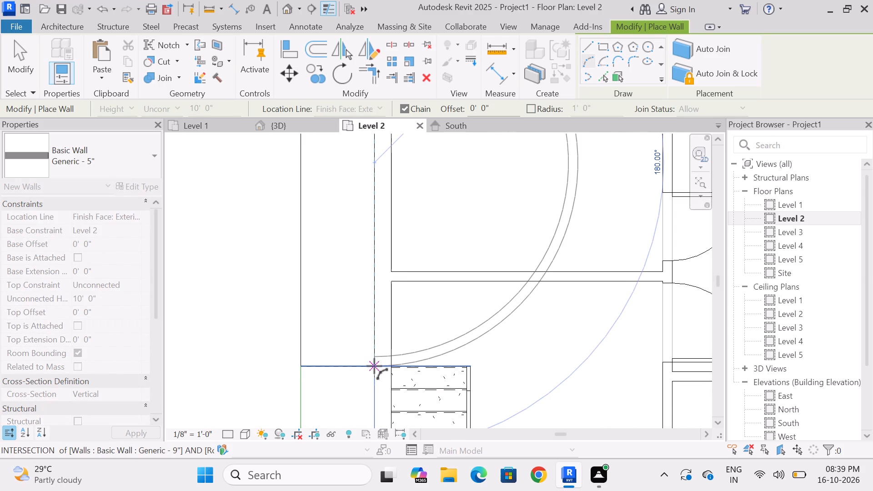
scroll(370, 366, "down", 12)
scroll(351, 321, "up", 4)
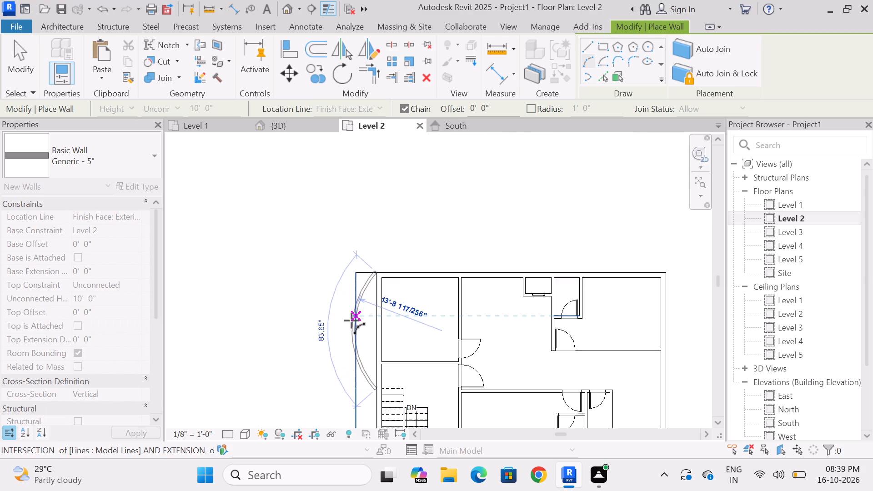
scroll(351, 321, "up", 8)
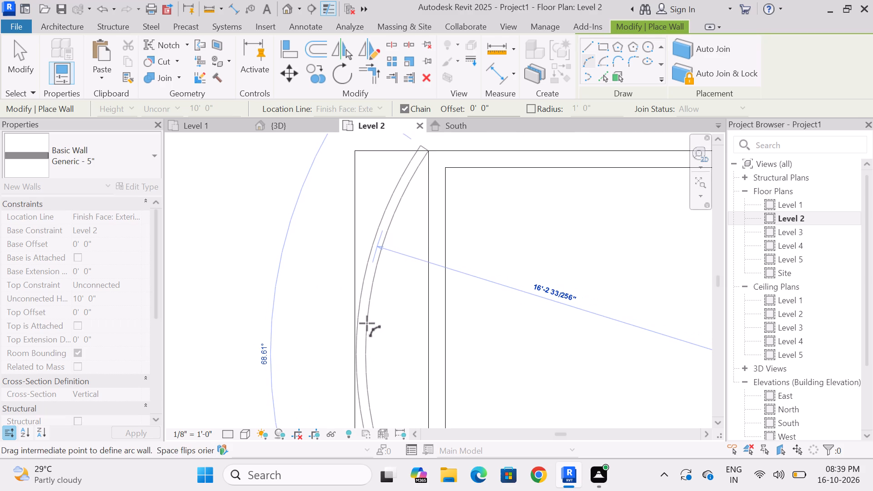
left_click(367, 323)
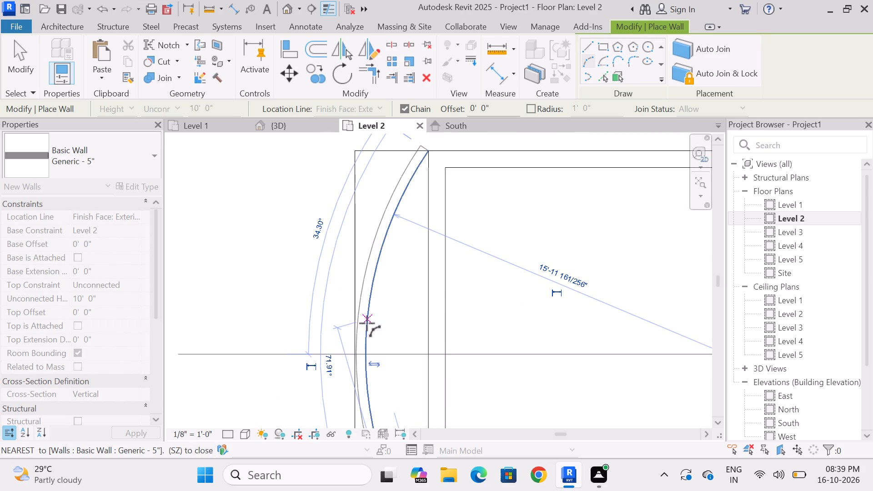
key("Escape")
scroll(305, 247, "down", 7)
key("Escape")
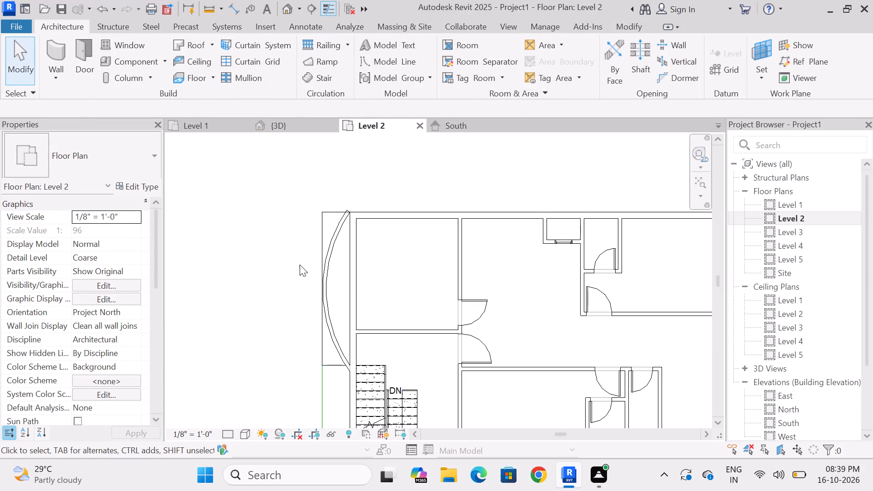
Examine the curved west wall in the Level 2 plan and in 3D from the front, left and back.
scroll(296, 252, "down", 5)
scroll(303, 307, "up", 7)
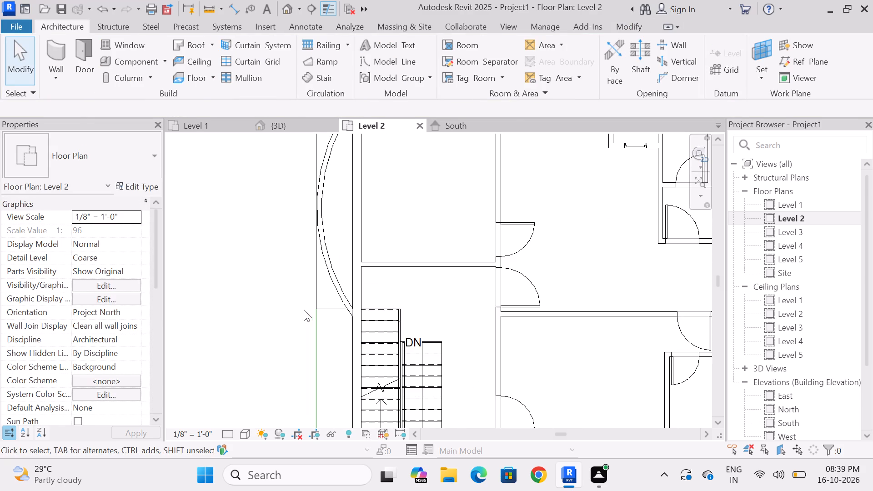
scroll(273, 285, "down", 3)
scroll(273, 293, "up", 4)
key("Escape")
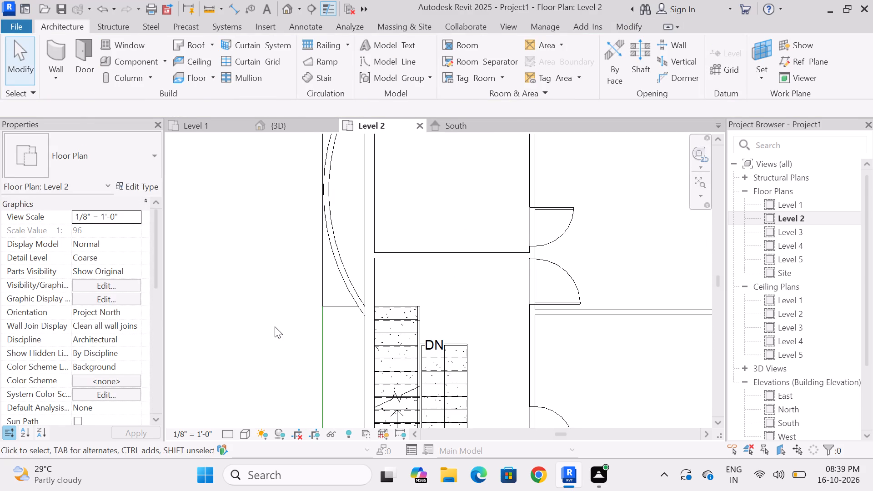
scroll(275, 328, "down", 3)
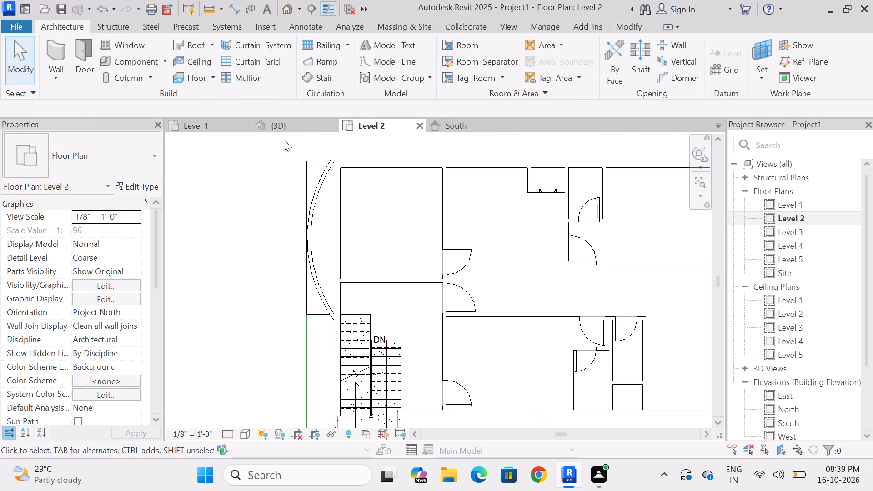
left_click(283, 130)
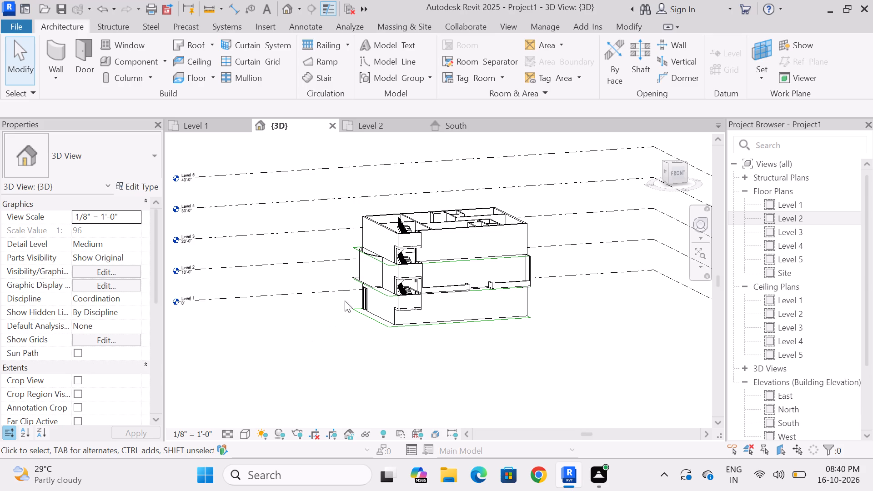
scroll(352, 276, "up", 7)
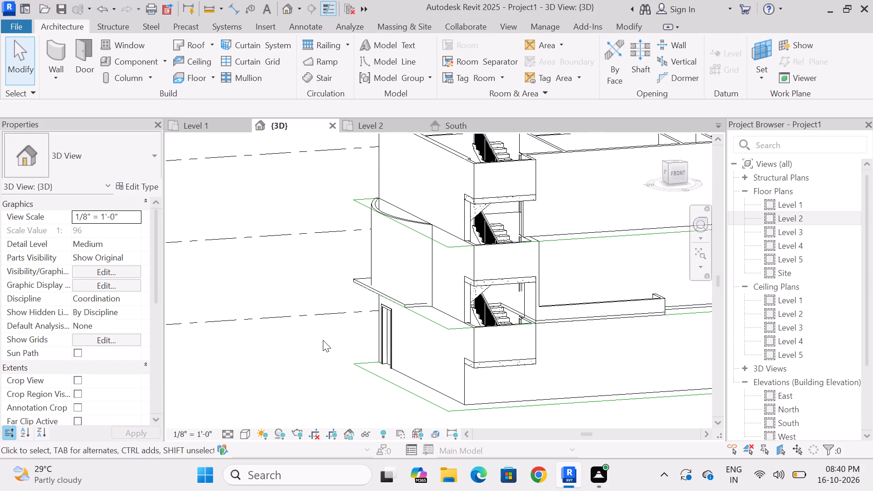
key("Escape")
middle_click_drag(320, 329, 283, 331, "shift")
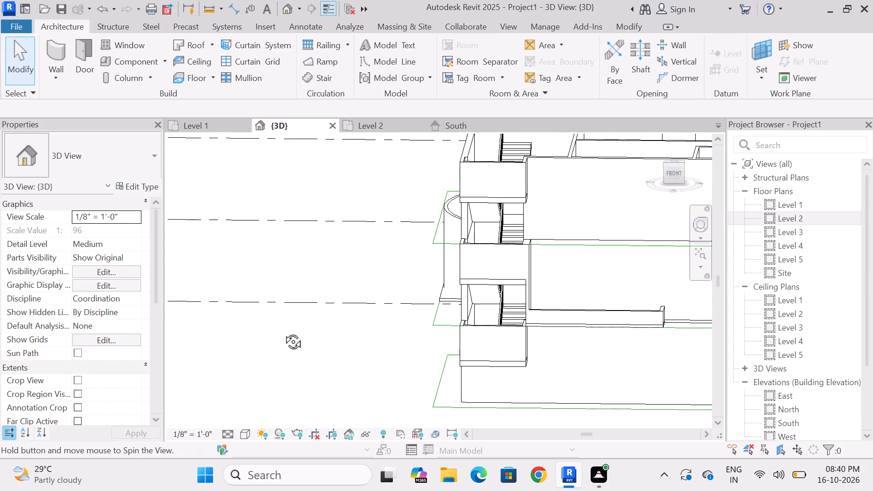
middle_click_drag(283, 331, 479, 347, "shift")
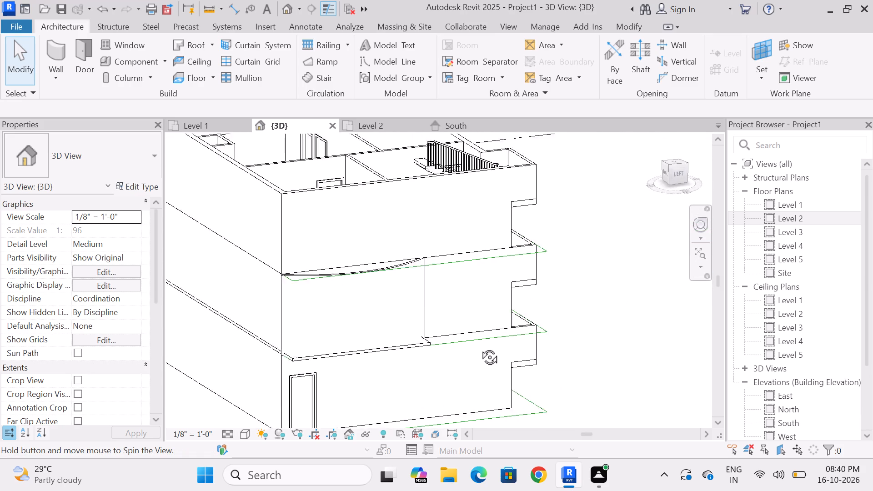
middle_click_drag(479, 347, 293, 319, "shift")
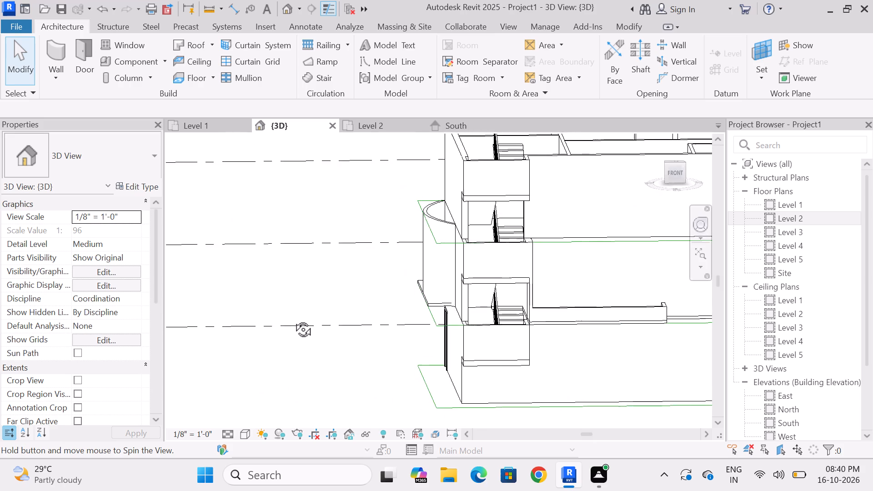
middle_click_drag(293, 319, 353, 327, "shift")
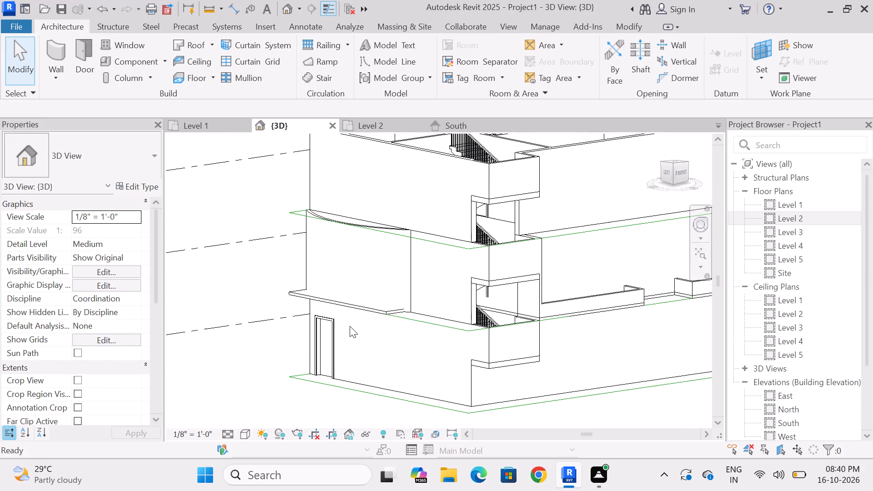
scroll(312, 301, "down", 4)
middle_click_drag(292, 364, 252, 391, "shift")
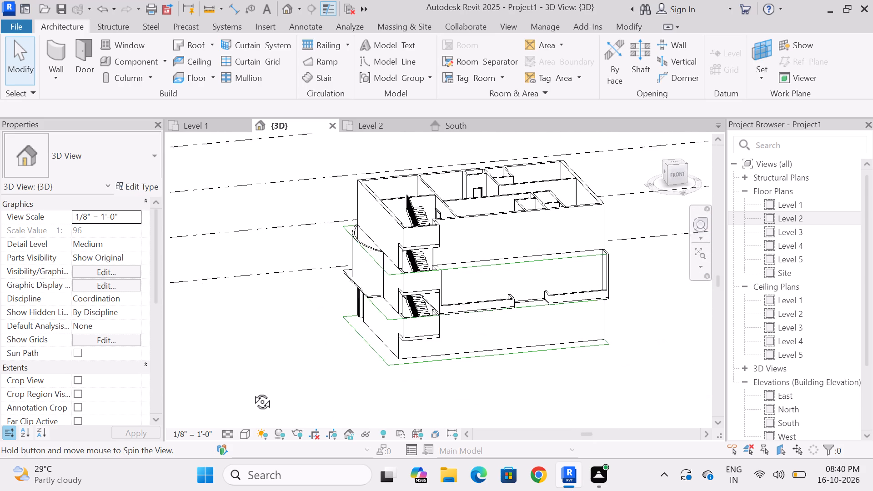
middle_click_drag(252, 391, 370, 369, "shift")
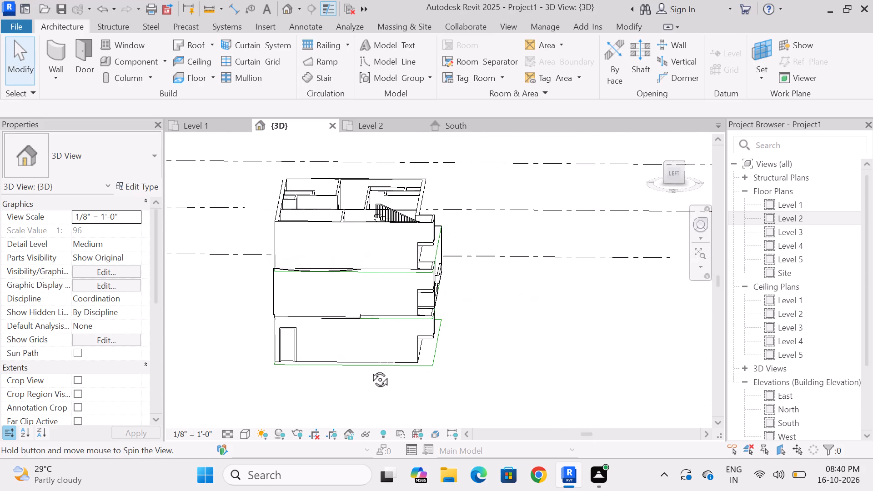
middle_click_drag(370, 369, 308, 365, "shift")
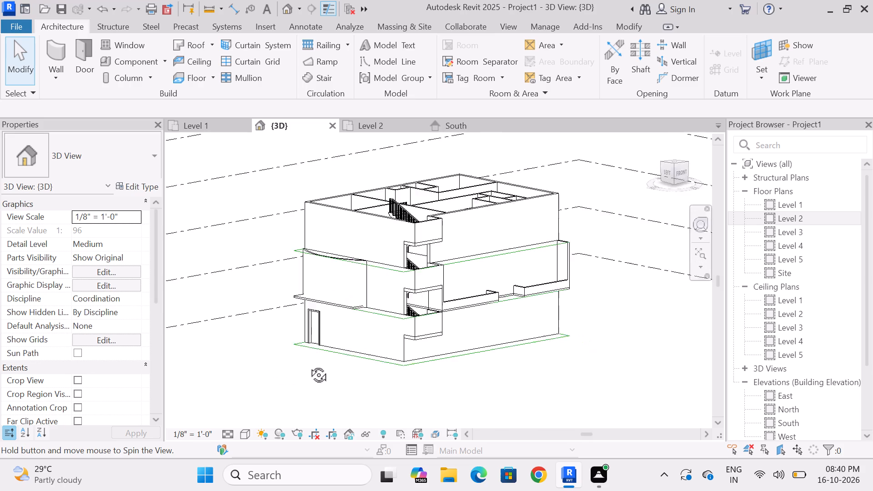
middle_click_drag(308, 365, 519, 391, "shift")
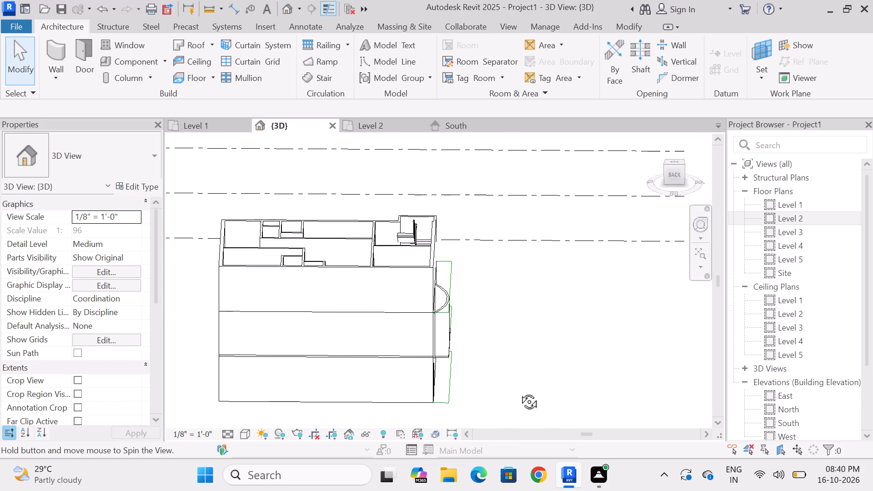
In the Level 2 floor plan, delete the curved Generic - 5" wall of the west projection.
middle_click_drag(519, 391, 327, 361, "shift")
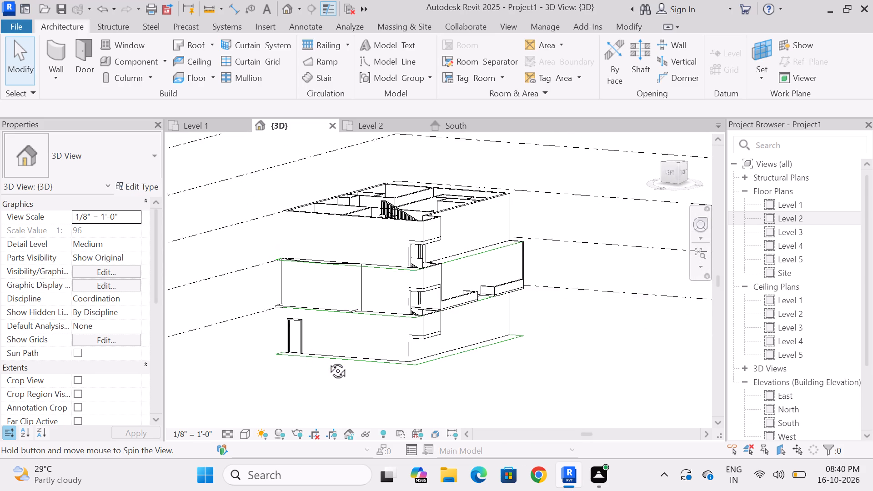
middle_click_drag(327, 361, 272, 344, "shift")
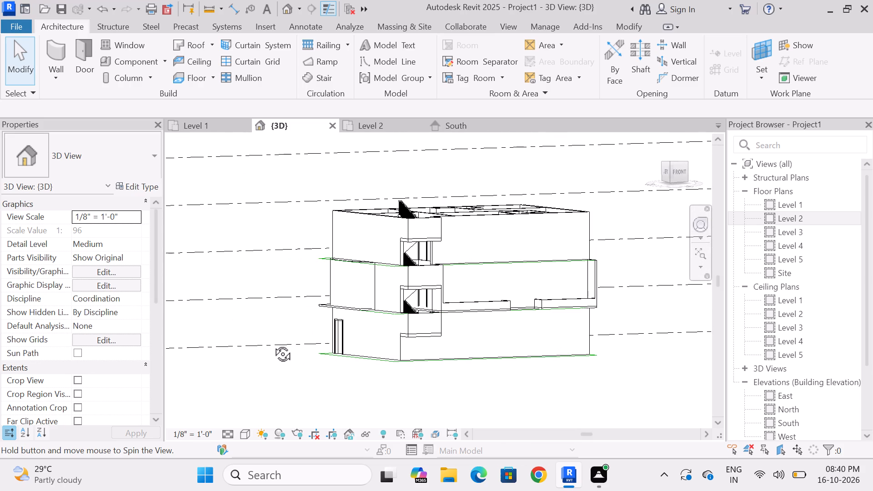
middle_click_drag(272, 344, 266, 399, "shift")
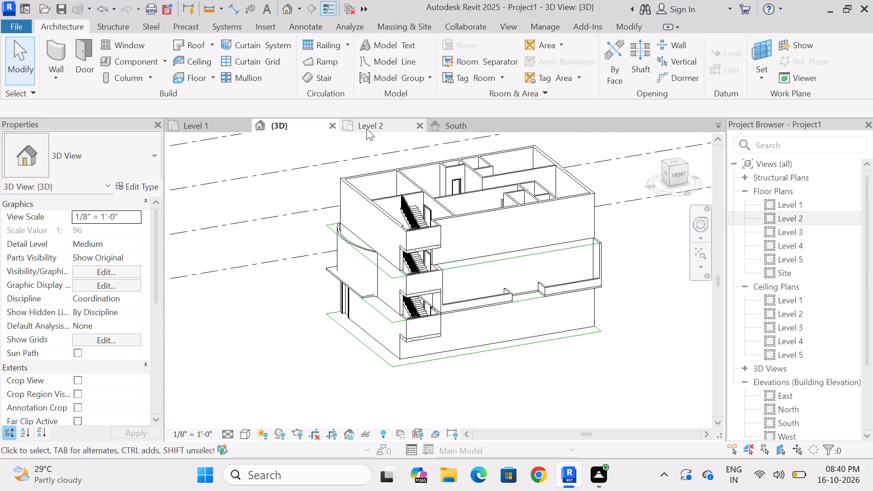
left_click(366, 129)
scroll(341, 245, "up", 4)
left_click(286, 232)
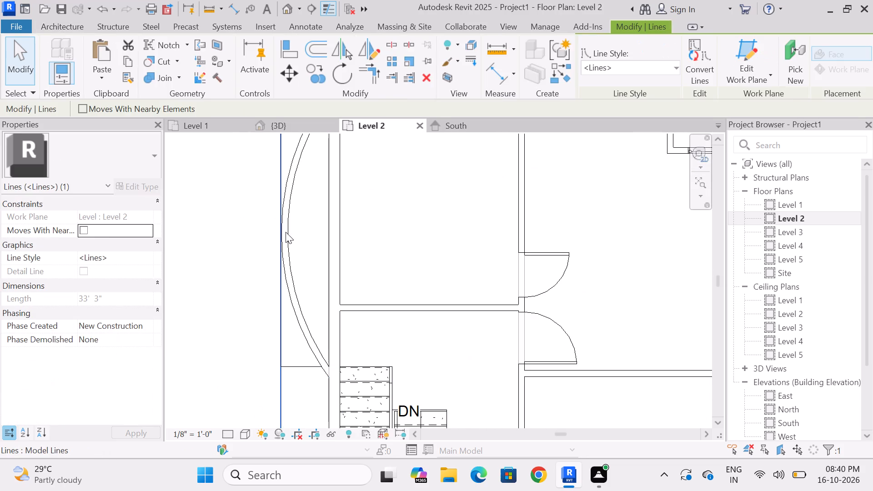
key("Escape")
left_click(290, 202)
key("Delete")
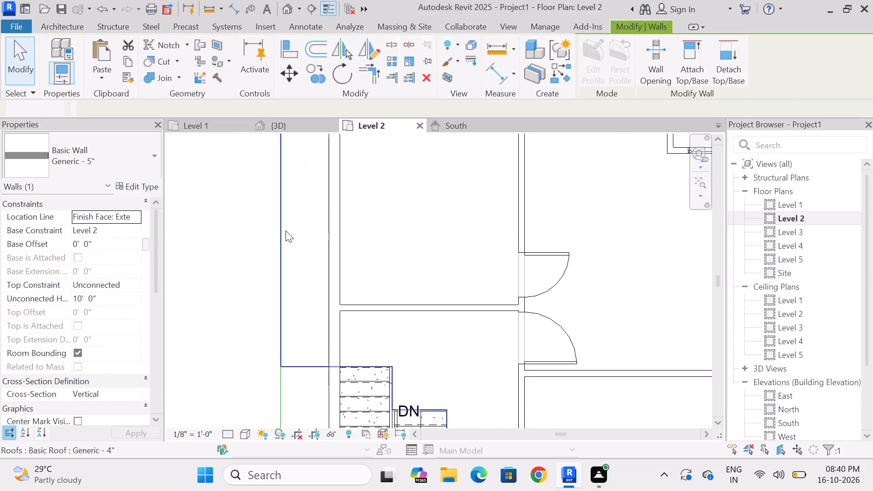
Undo the curved-wall edits back to the west projection's original straight walls.
scroll(286, 235, "down", 3)
left_click(107, 8)
left_click(107, 7)
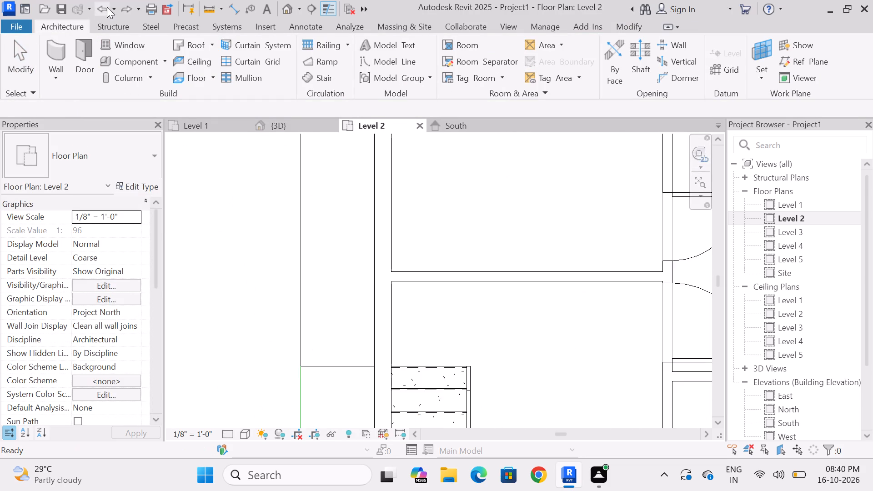
left_click(107, 7)
left_click(106, 5)
left_click(106, 5)
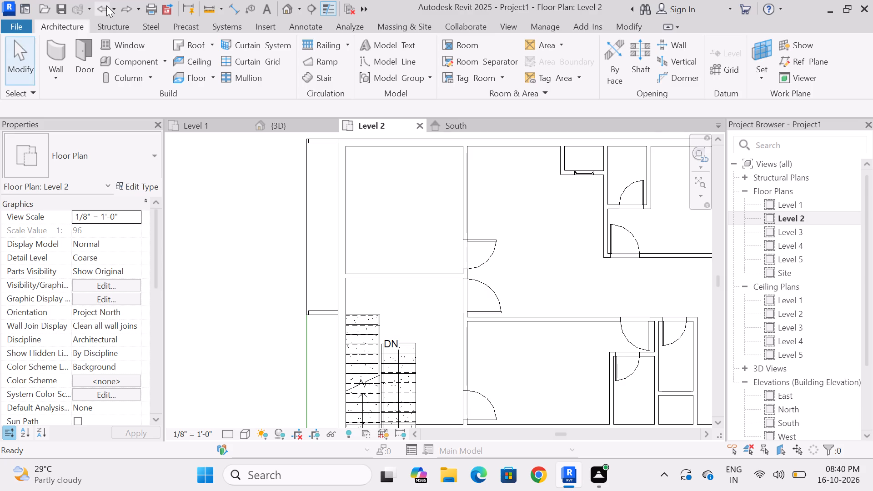
Examine the straight-walled west projection in the Level 2 plan and in 3D from the front and left.
scroll(261, 309, "down", 8)
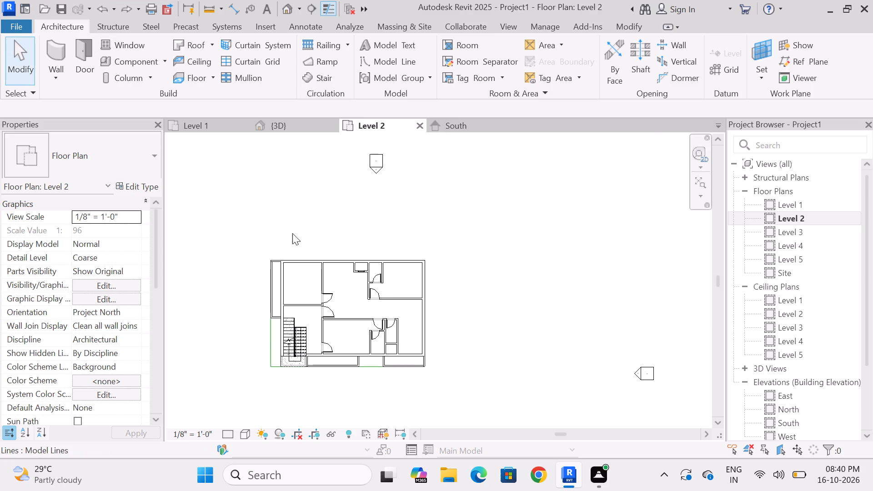
left_click(285, 123)
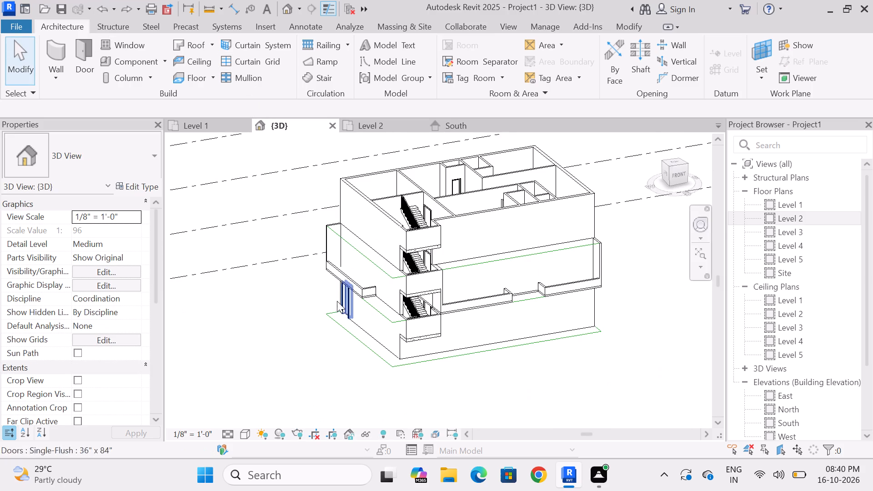
middle_click_drag(318, 344, 353, 304, "shift")
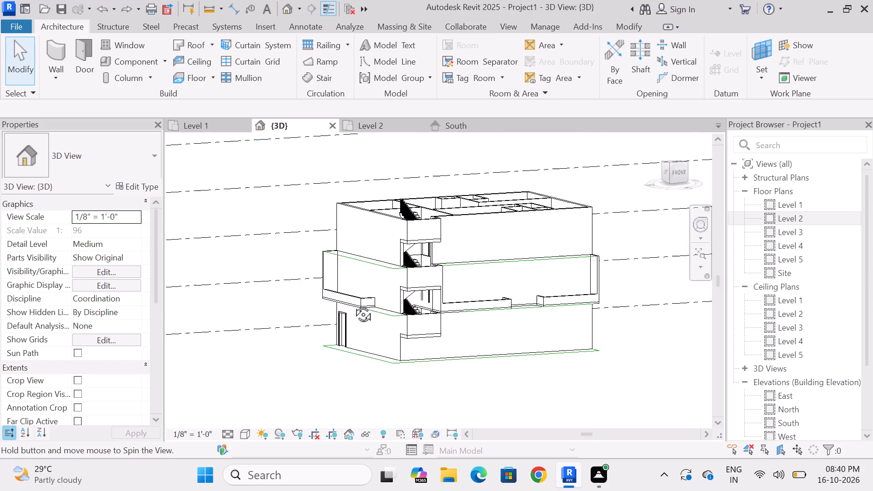
middle_click_drag(353, 304, 329, 327, "shift")
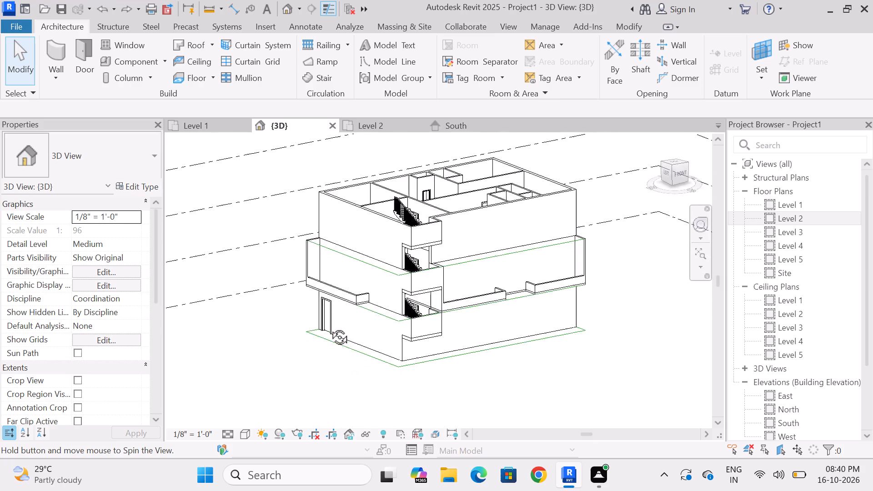
middle_click_drag(329, 327, 285, 307, "shift")
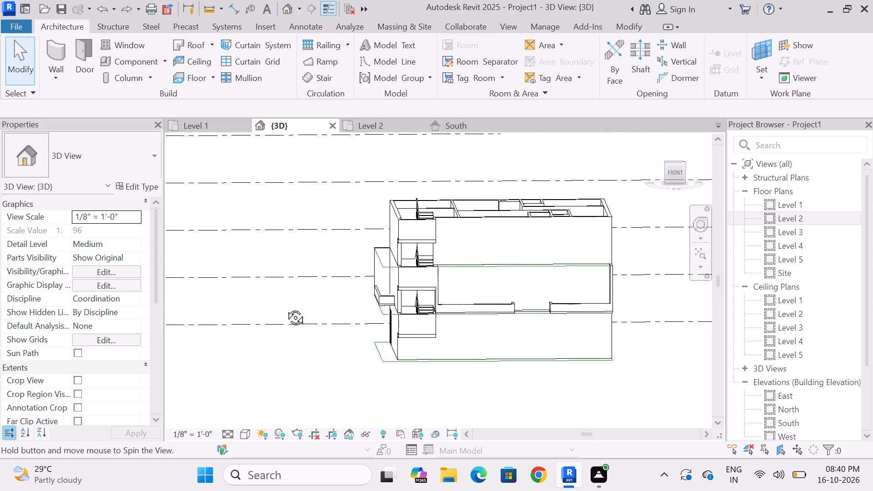
middle_click_drag(285, 307, 294, 344, "shift")
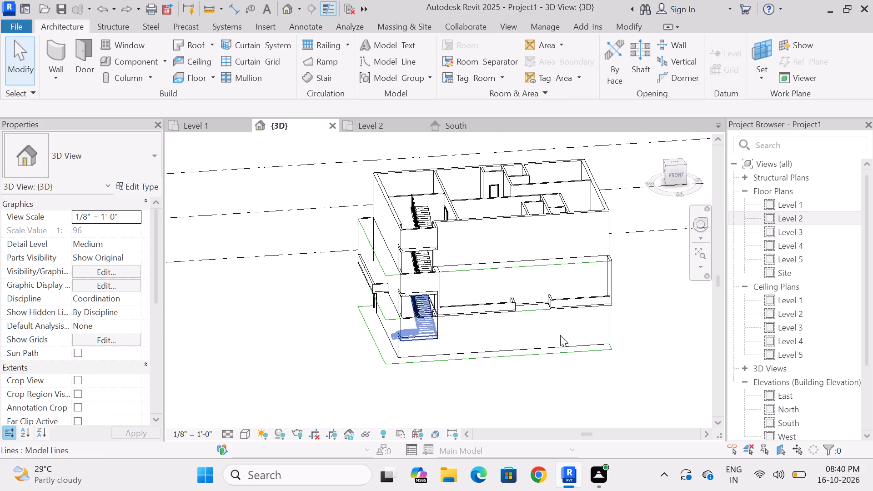
Copy the Level 2 Generic - 4" roof slab with the south and west projections' Generic - 5" walls, and paste them aligned to Levels 3 and 4.
double_click(801, 217)
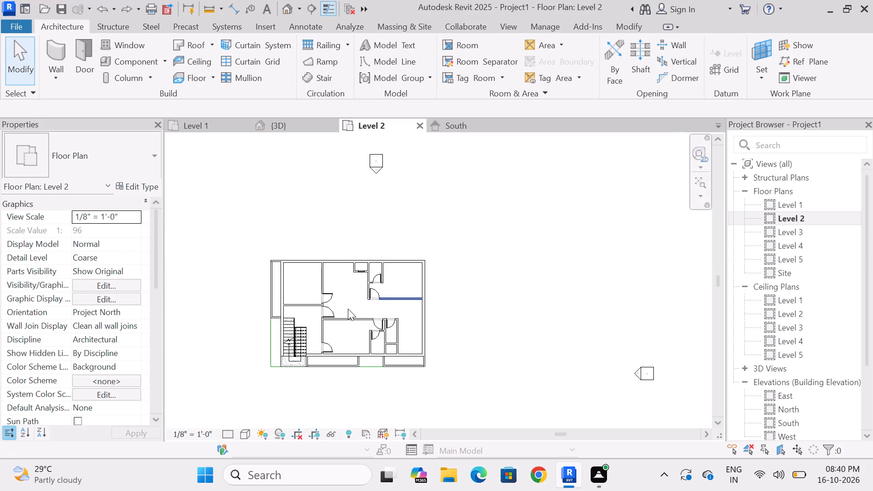
scroll(348, 309, "up", 3)
scroll(358, 294, "down", 4)
scroll(356, 295, "up", 4)
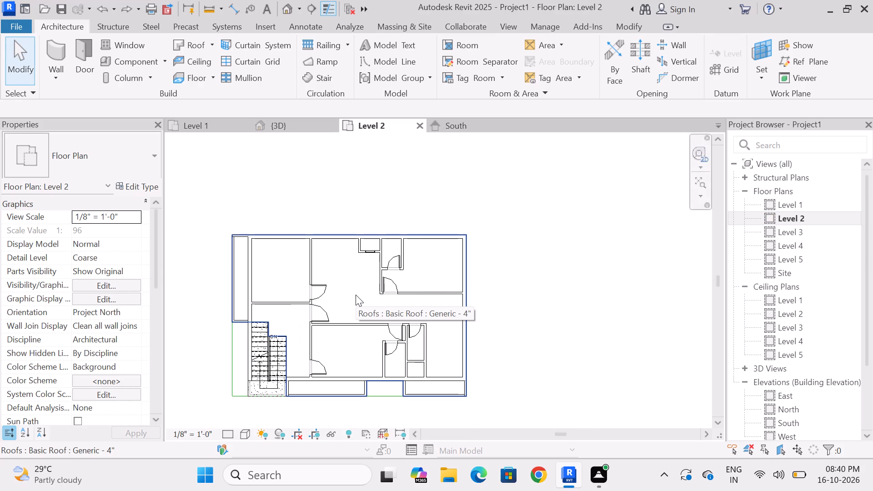
left_click(356, 295, "ctrl")
scroll(373, 422, "up", 8)
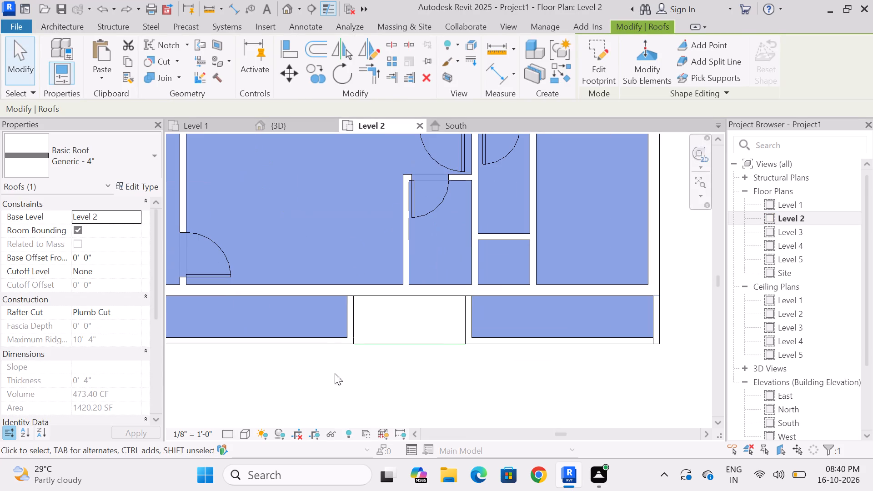
scroll(322, 341, "up", 3, "ctrl")
scroll(336, 340, "up", 6)
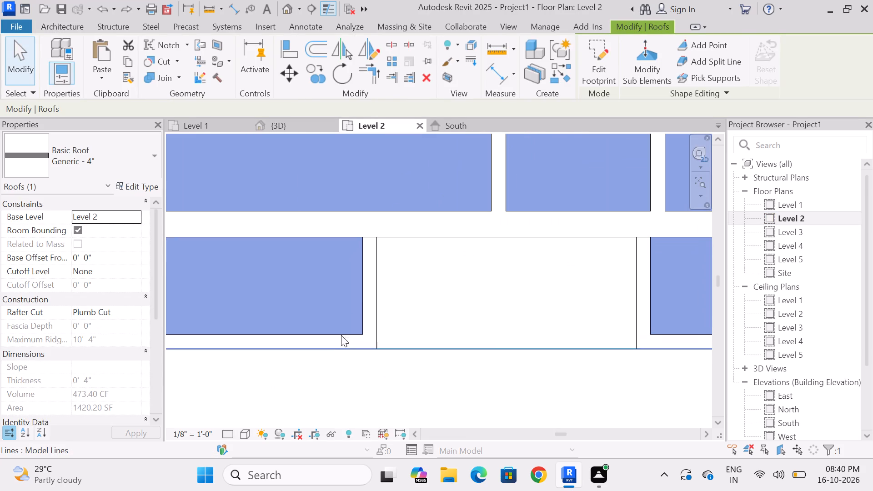
left_click(336, 342, "ctrl")
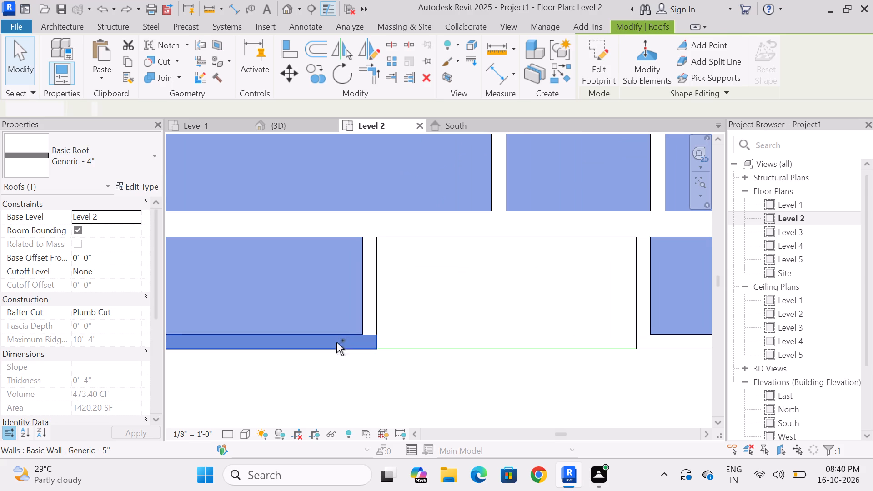
left_click(372, 302, "ctrl")
scroll(367, 307, "down", 3, "ctrl")
scroll(637, 276, "up", 3)
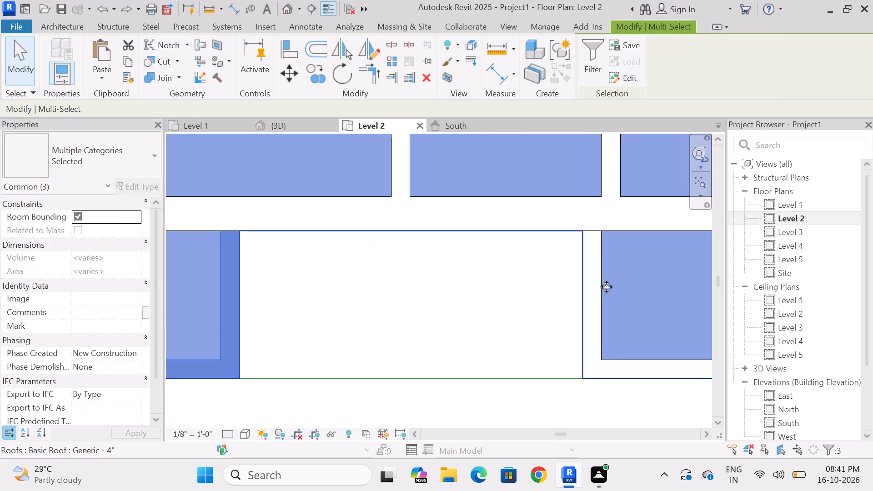
left_click(594, 294, "ctrl")
scroll(499, 271, "down", 5)
scroll(681, 309, "up", 5)
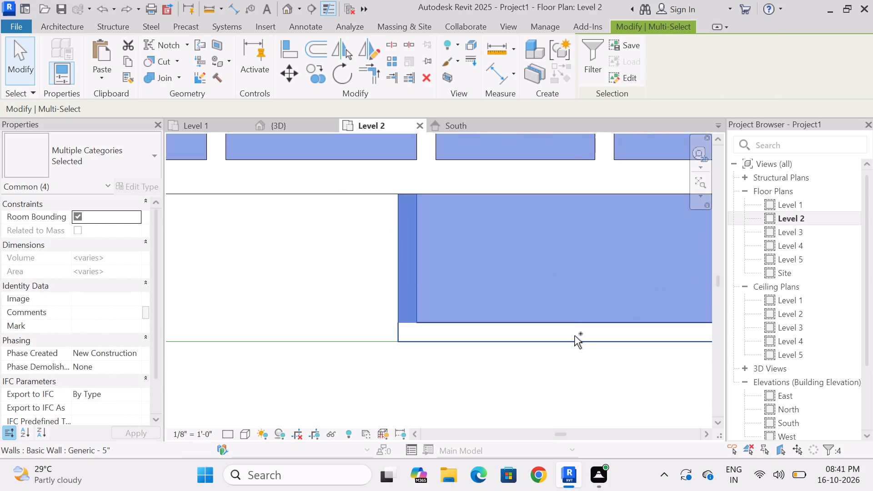
left_click(574, 336, "ctrl")
scroll(368, 278, "down", 10)
scroll(533, 254, "up", 7)
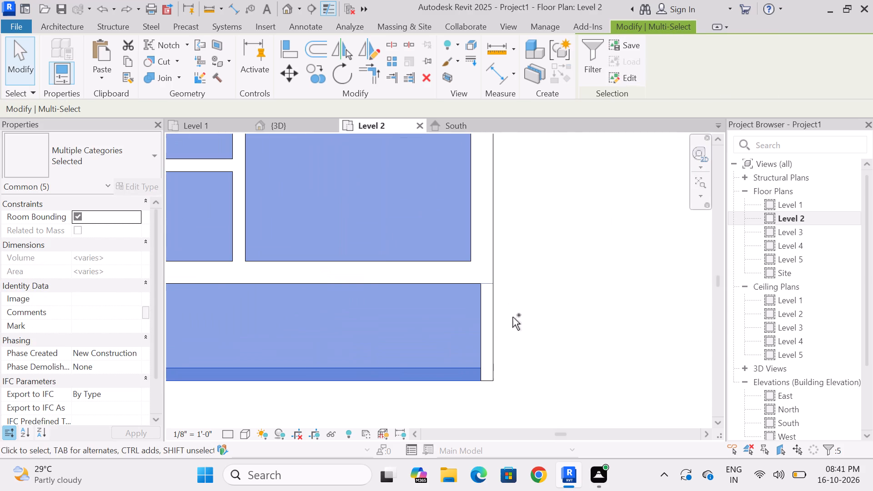
left_click(488, 326, "ctrl")
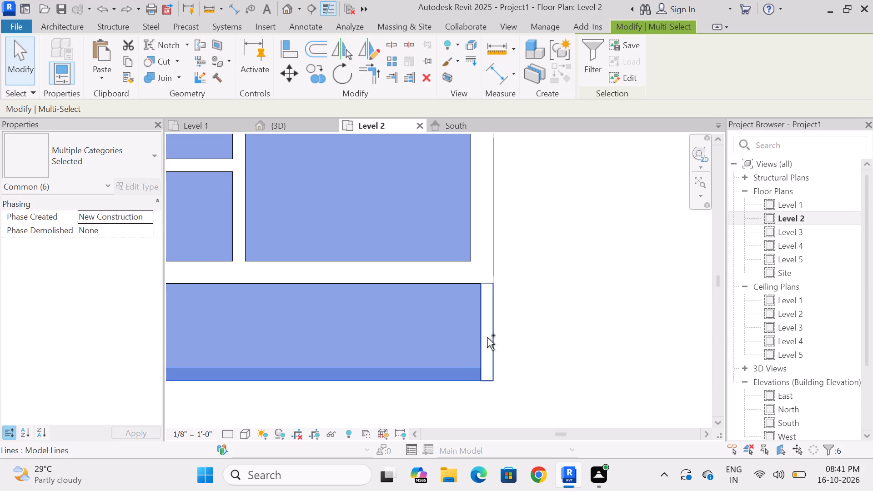
left_click(487, 337, "ctrl")
scroll(557, 289, "down", 19)
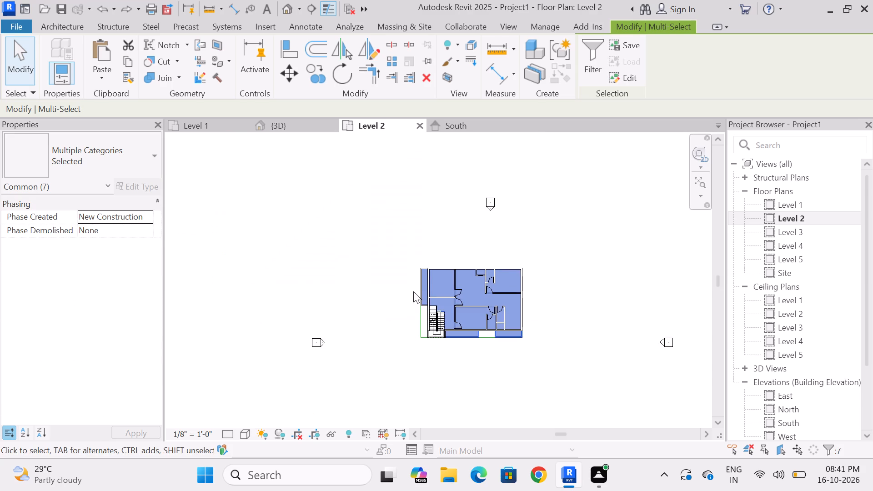
scroll(415, 286, "up", 20)
scroll(314, 306, "up", 4)
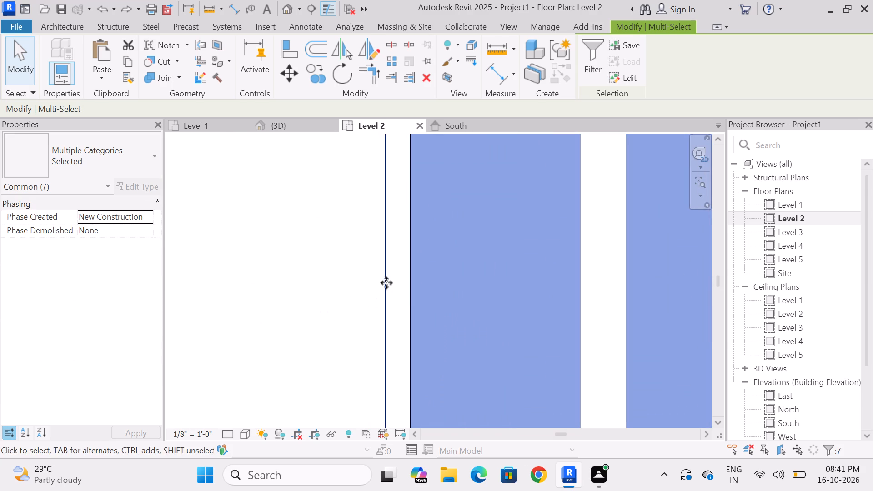
left_click(399, 278, "ctrl")
scroll(344, 340, "down", 10)
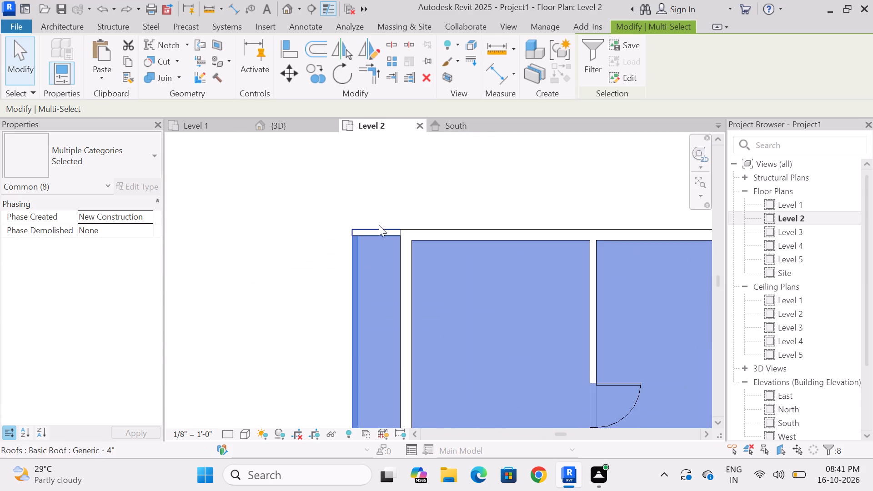
scroll(379, 225, "up", 14)
left_click(372, 280, "ctrl")
scroll(375, 216, "down", 9)
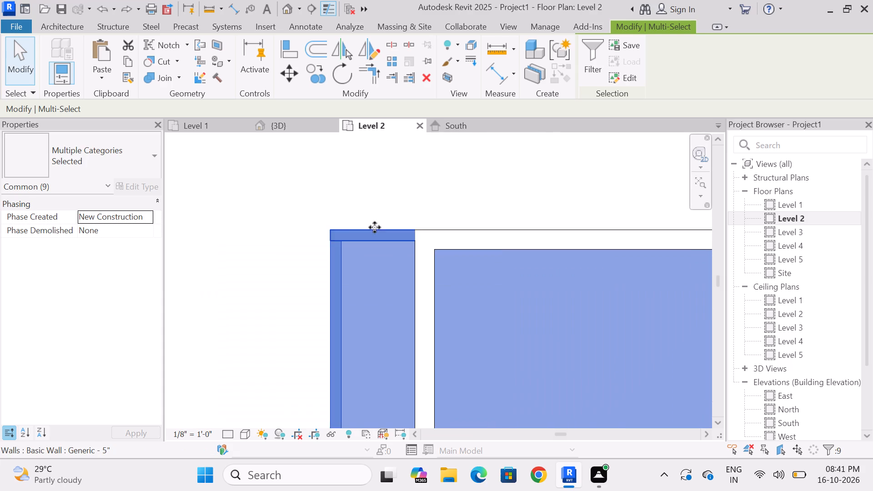
scroll(375, 227, "down", 10)
scroll(384, 365, "up", 20)
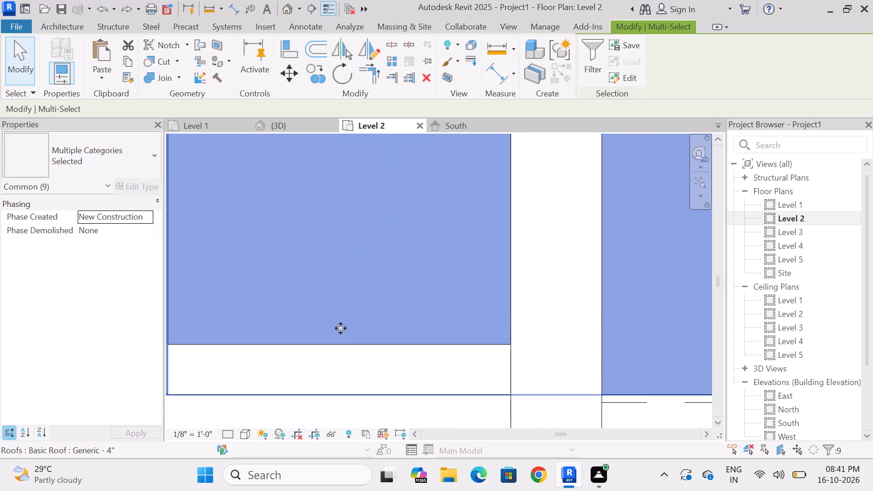
left_click(360, 366, "ctrl")
scroll(361, 366, "down", 19)
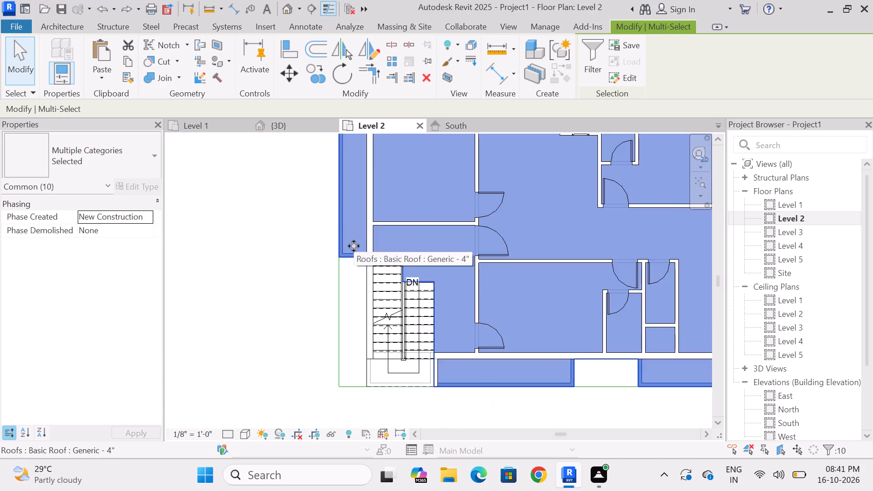
scroll(354, 249, "down", 4)
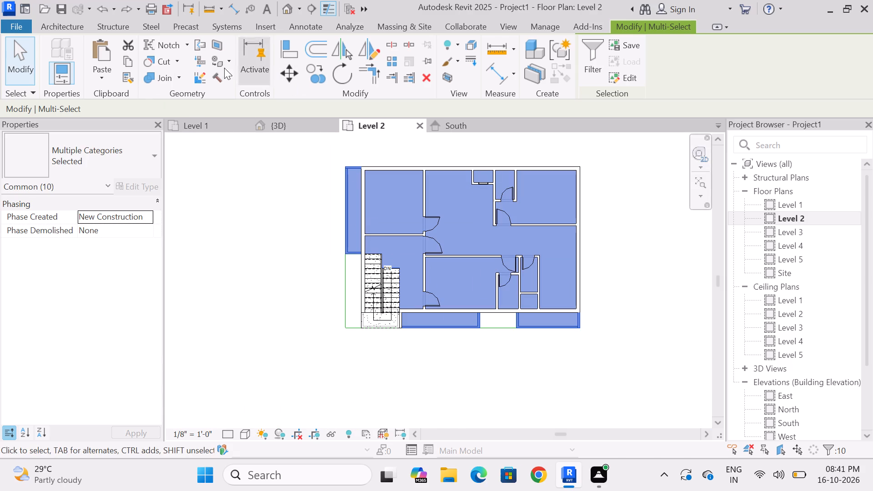
left_click(128, 61)
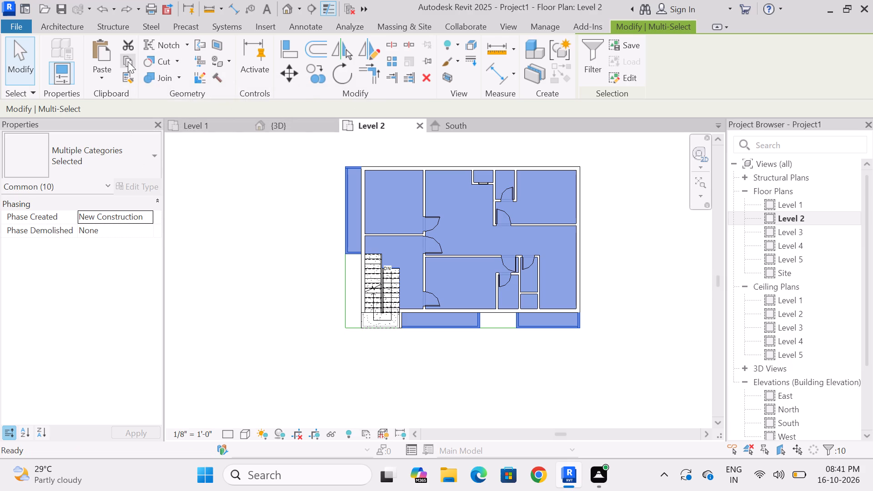
left_click(104, 74)
left_click(140, 125)
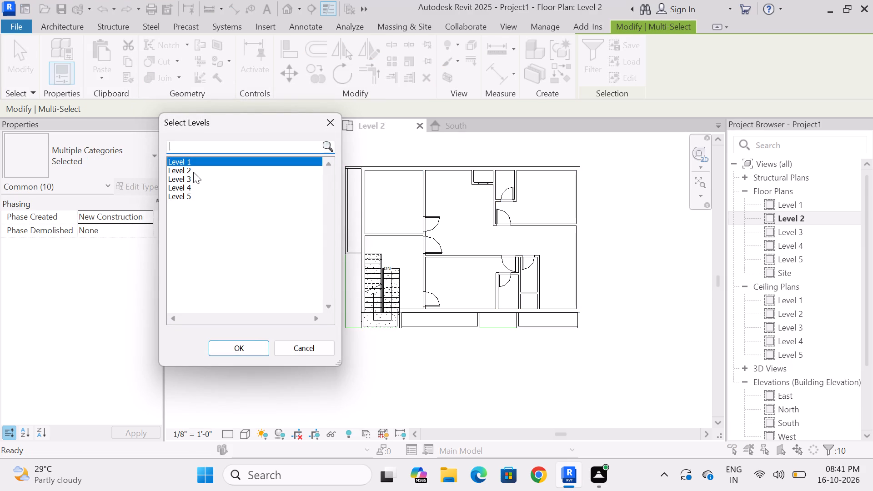
left_click_drag(196, 177, 196, 186)
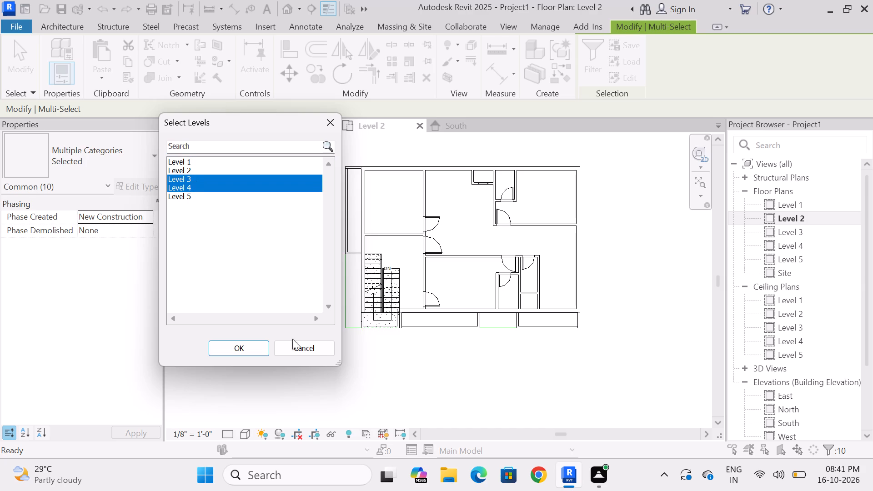
left_click(253, 346)
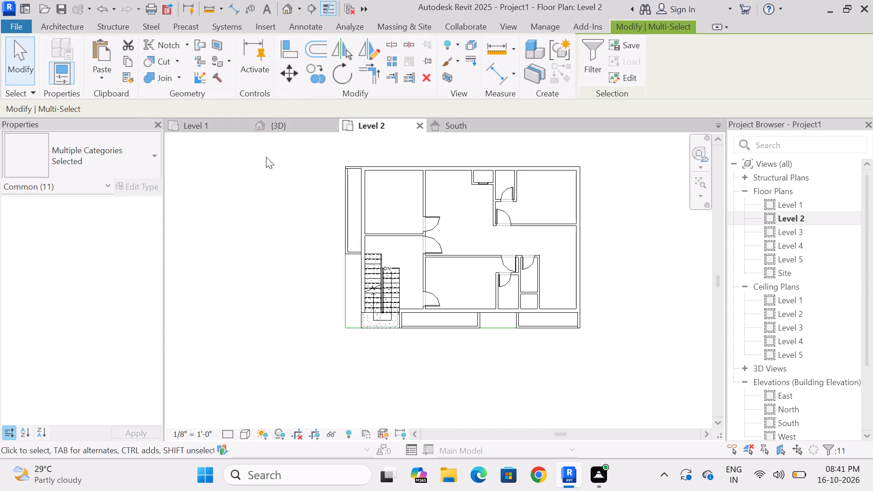
Undo the aligned slab and wall paste and the preceding roof deletions on the upper levels.
left_click(283, 125)
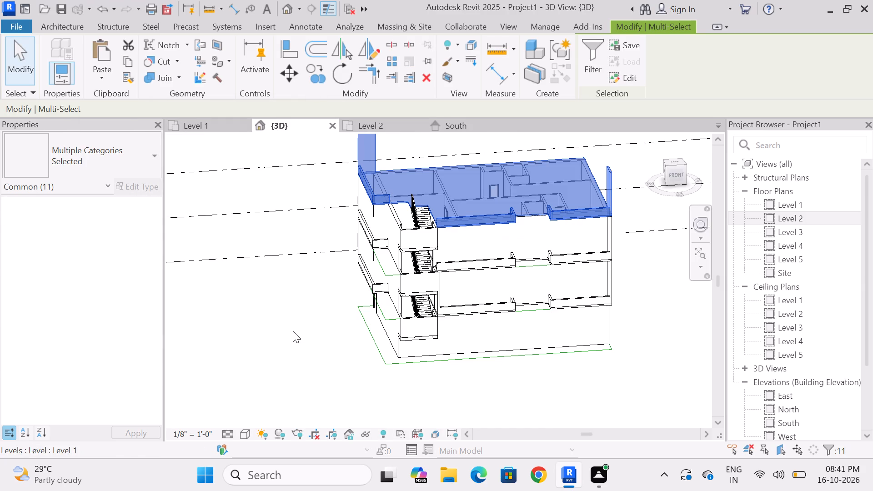
key("Escape")
middle_click_drag(296, 312, 279, 286, "shift")
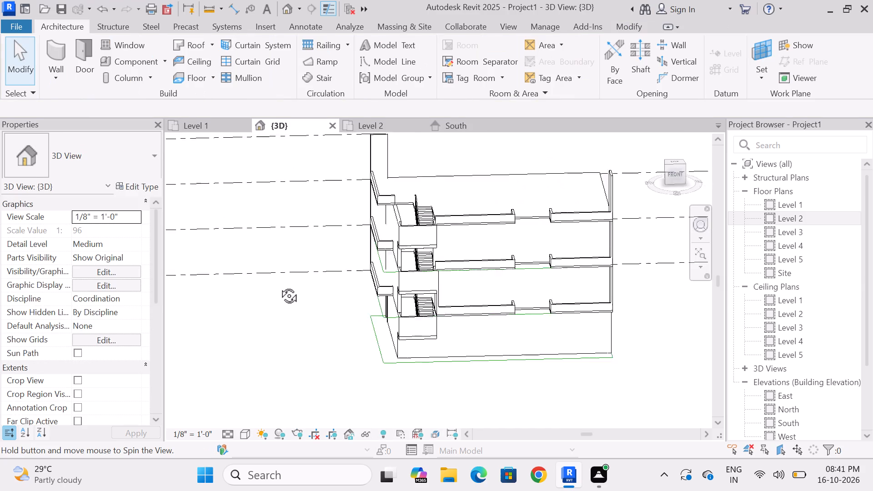
middle_click_drag(279, 286, 342, 286, "shift")
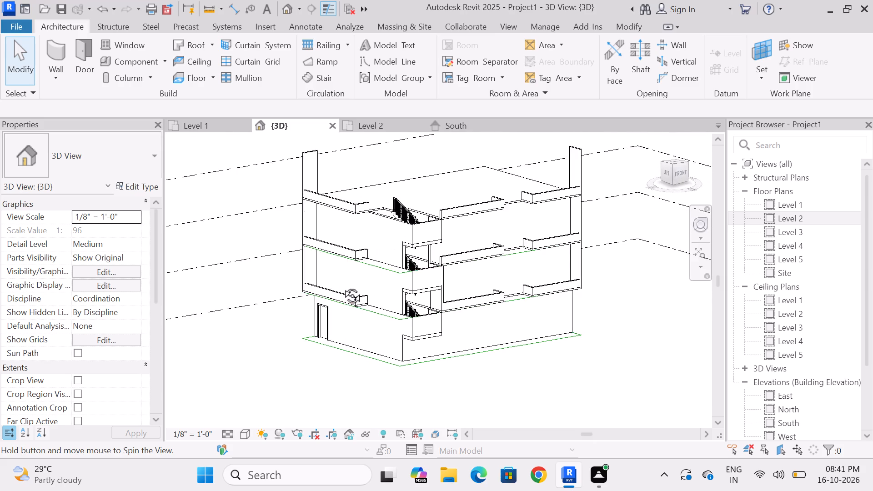
middle_click_drag(342, 286, 305, 341, "shift")
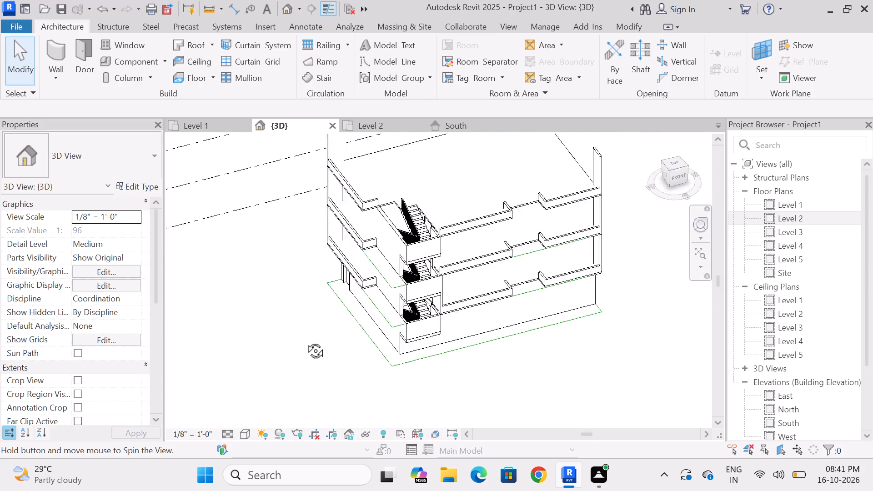
middle_click_drag(305, 341, 301, 325, "shift")
left_click(106, 9)
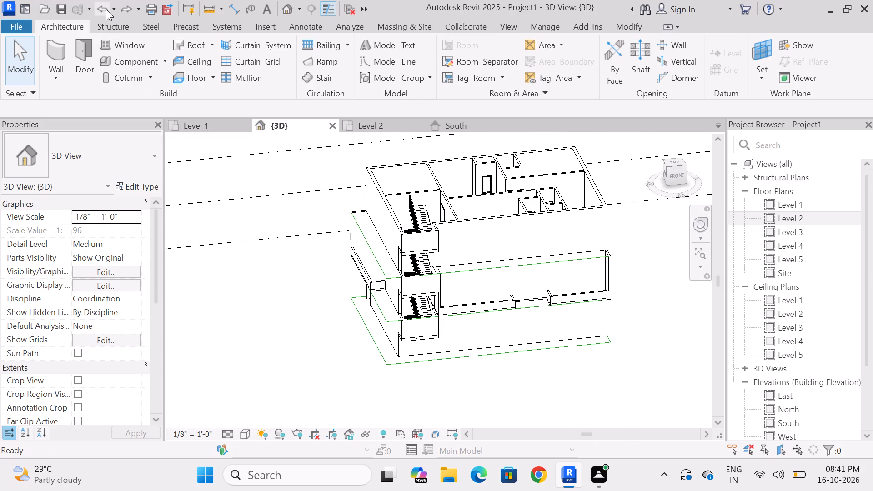
left_click(106, 9)
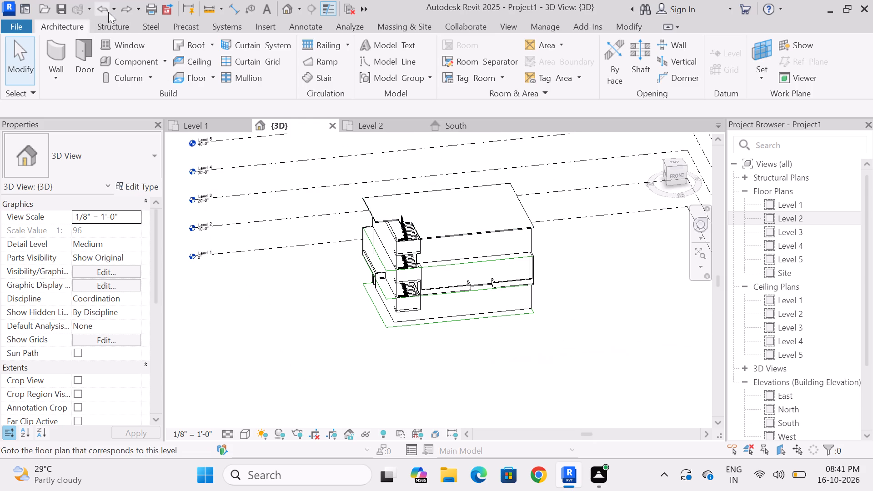
left_click(108, 12)
In the 3D view, delete the old straight-edged Generic - 4" roofs on Levels 4 and 3.
scroll(323, 254, "down", 7)
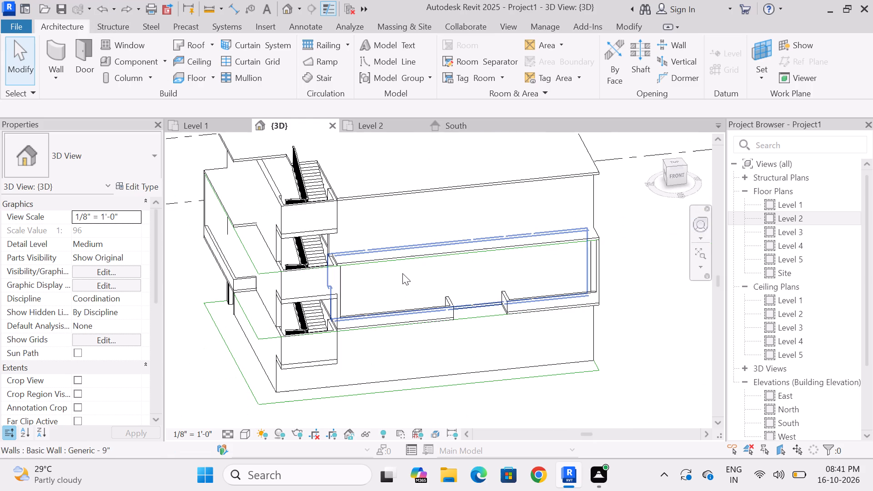
scroll(535, 248, "down", 3)
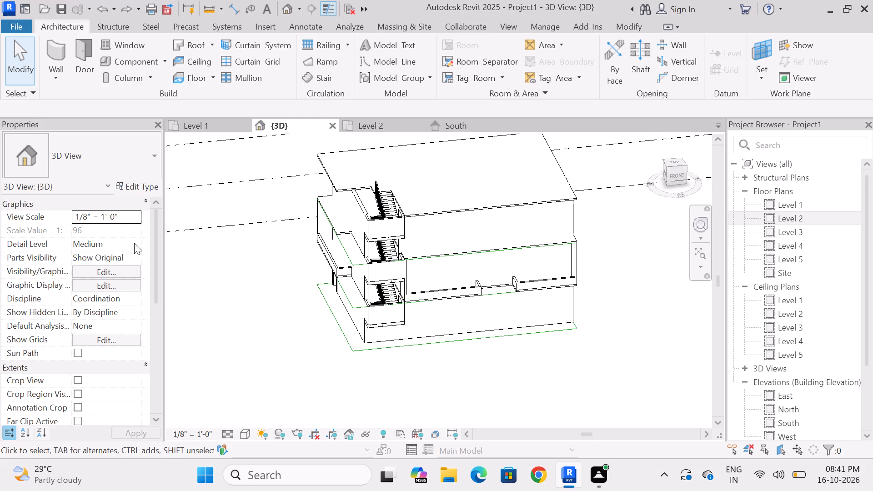
scroll(494, 266, "up", 3)
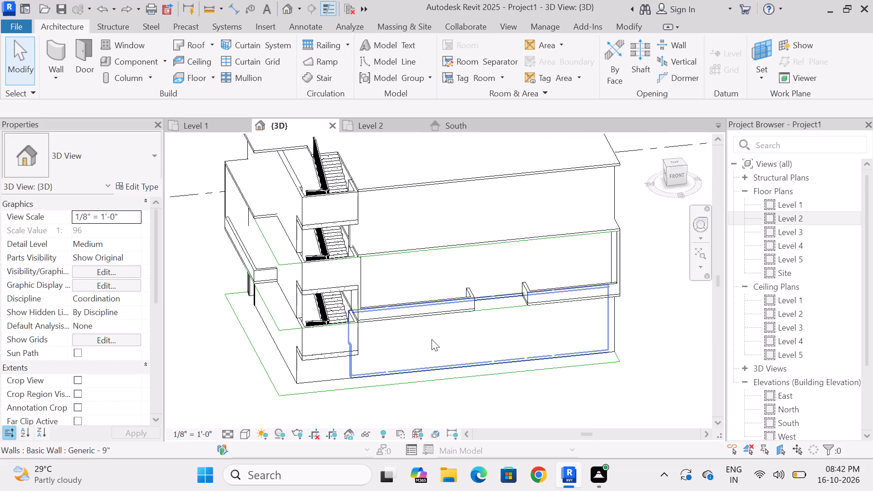
left_click(677, 180)
scroll(452, 342, "up", 5)
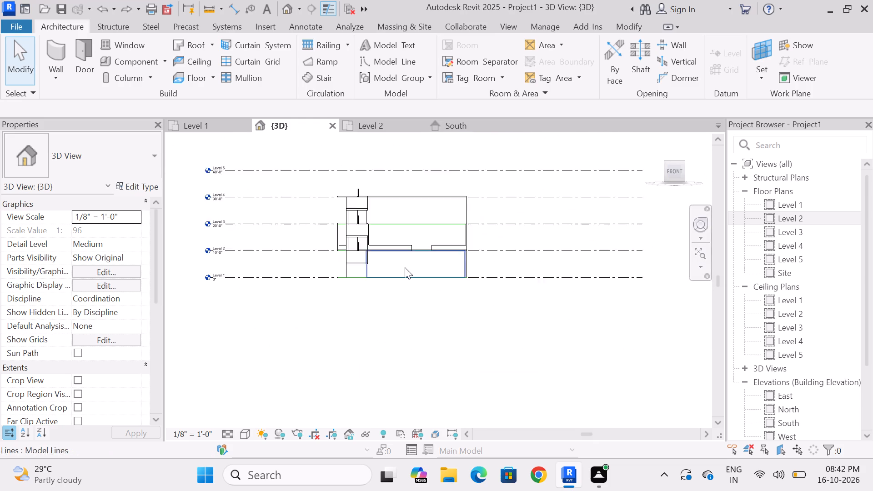
scroll(405, 267, "up", 10)
scroll(448, 329, "down", 4)
scroll(426, 293, "down", 3)
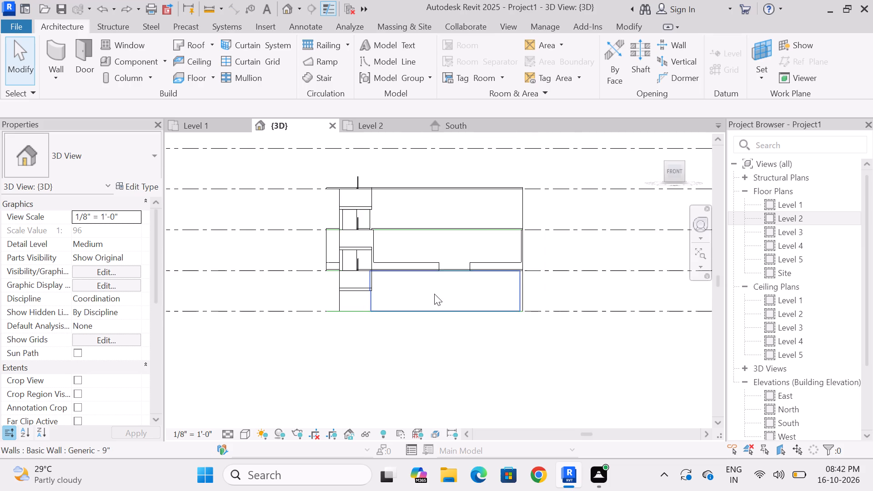
scroll(478, 210, "up", 4)
middle_click_drag(475, 256, 478, 276, "shift")
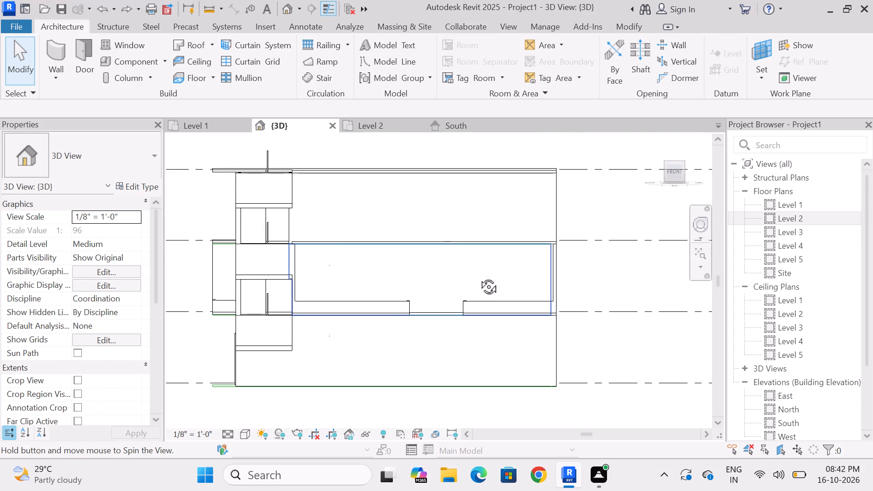
middle_click_drag(478, 276, 482, 292, "shift")
scroll(483, 290, "down", 3)
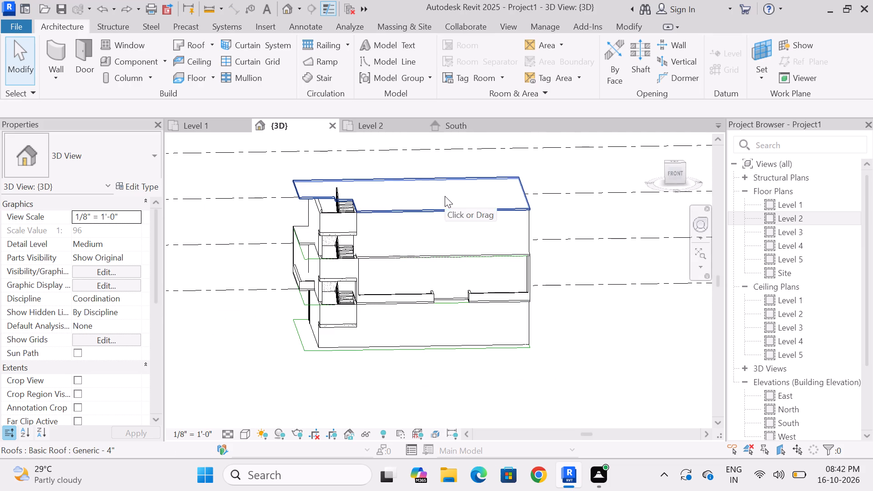
left_click(445, 195)
key("Delete")
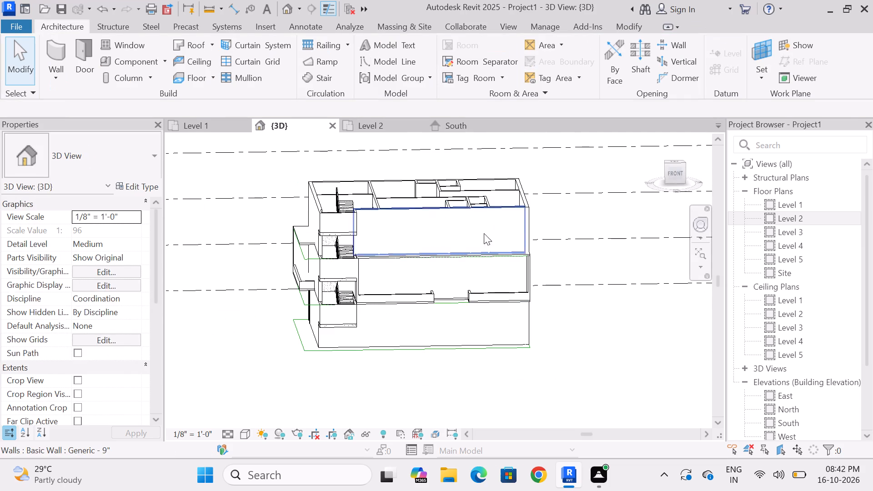
scroll(496, 242, "up", 9)
left_click(578, 275)
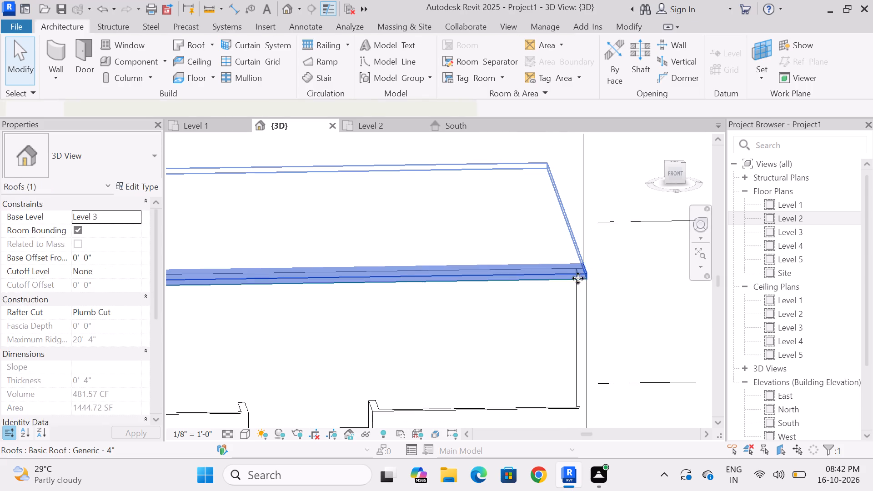
key("Delete")
Copy the notched Level 2 Generic - 4" roof slab and paste it aligned to Levels 3 and 4.
scroll(452, 210, "down", 7)
scroll(406, 310, "up", 7)
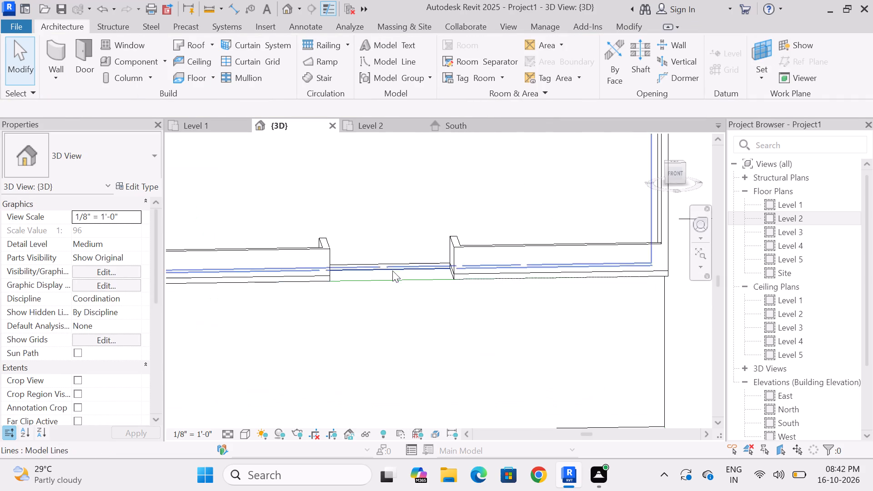
left_click(396, 267)
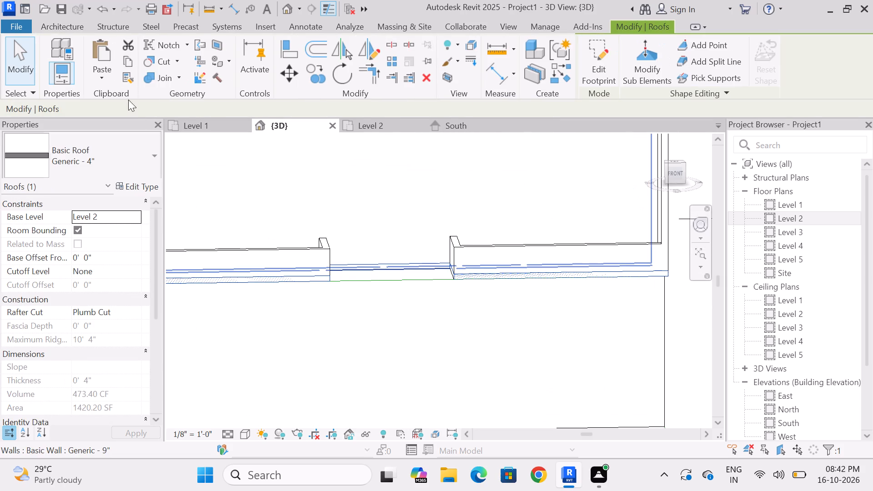
left_click(132, 61)
left_click(116, 83)
left_click(146, 128)
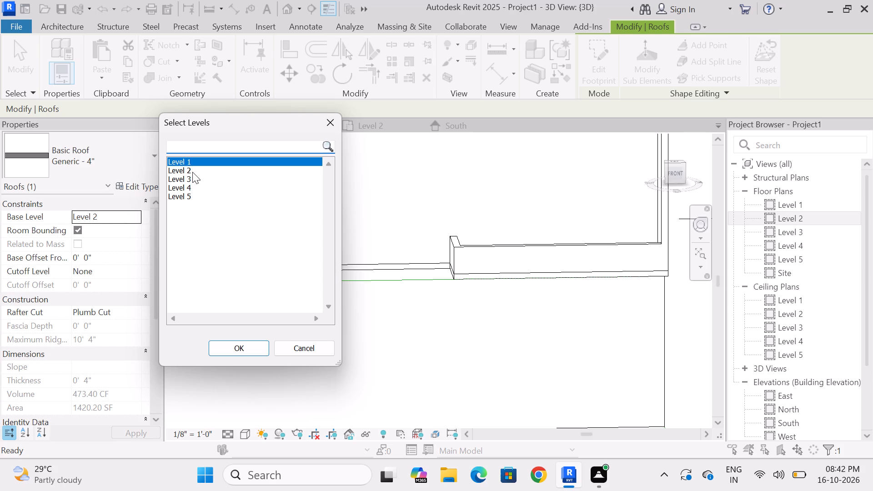
left_click_drag(192, 178, 195, 188)
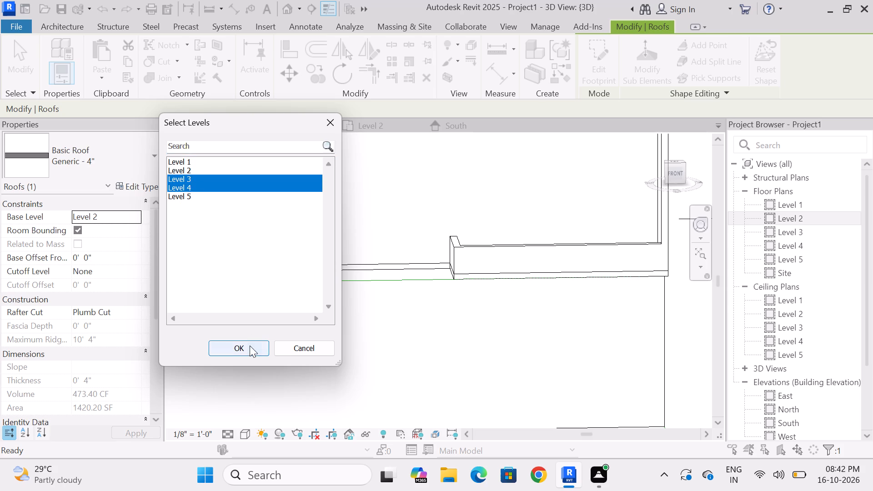
left_click(250, 346)
scroll(360, 289, "down", 8)
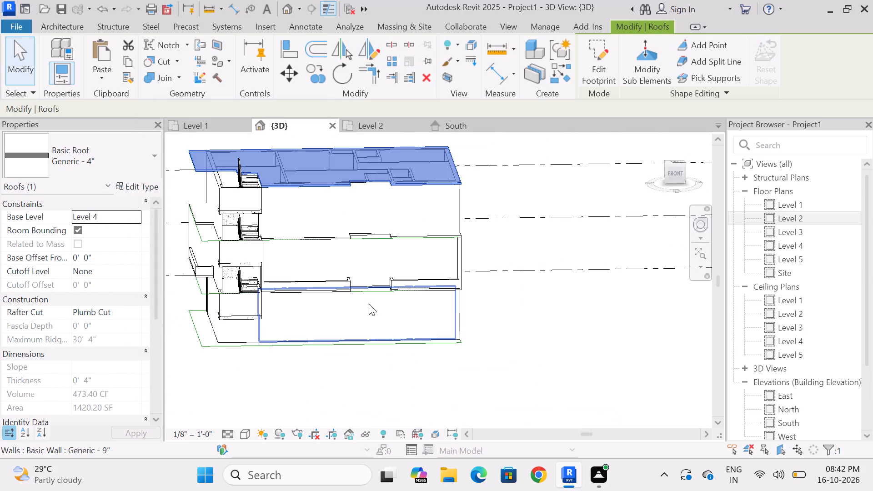
key("Escape")
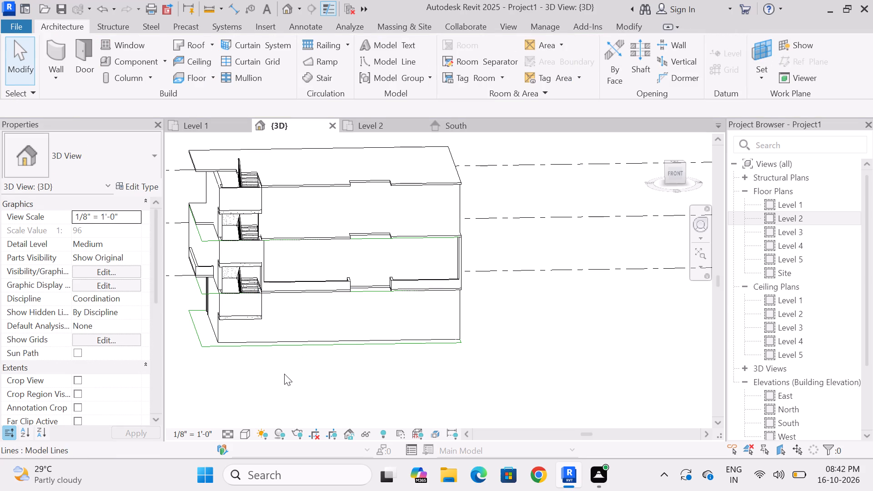
middle_click_drag(284, 374, 268, 347, "shift")
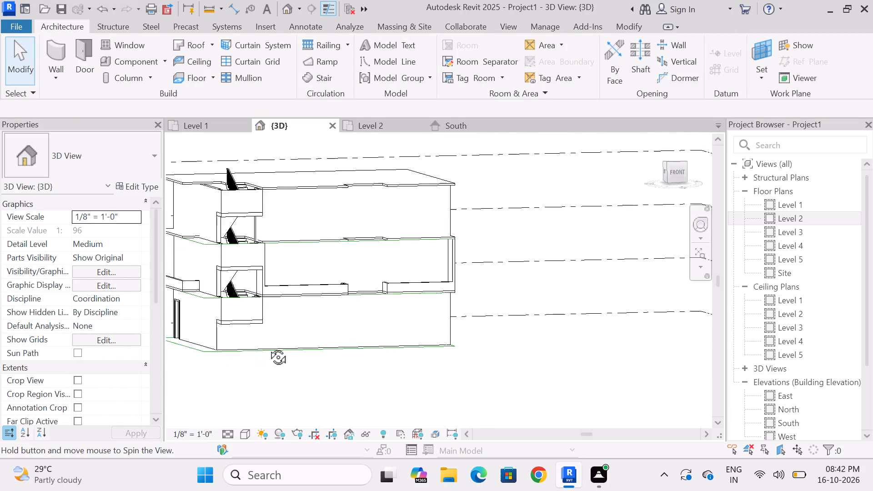
middle_click_drag(268, 347, 304, 370, "shift")
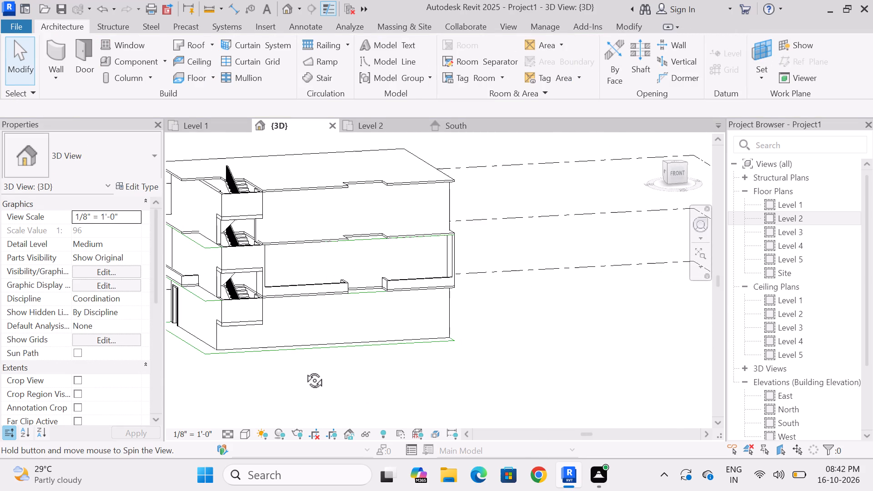
middle_click_drag(304, 370, 305, 370, "shift")
scroll(324, 351, "down", 3)
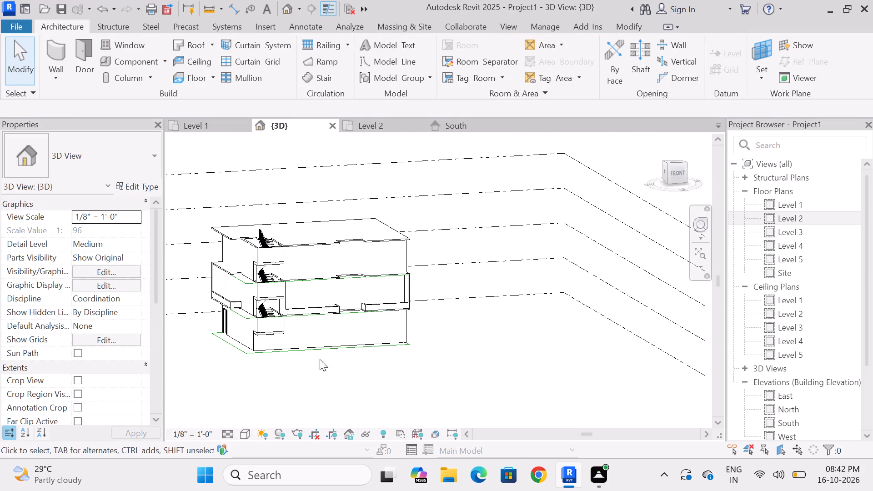
scroll(414, 371, "down", 2)
scroll(308, 386, "up", 3)
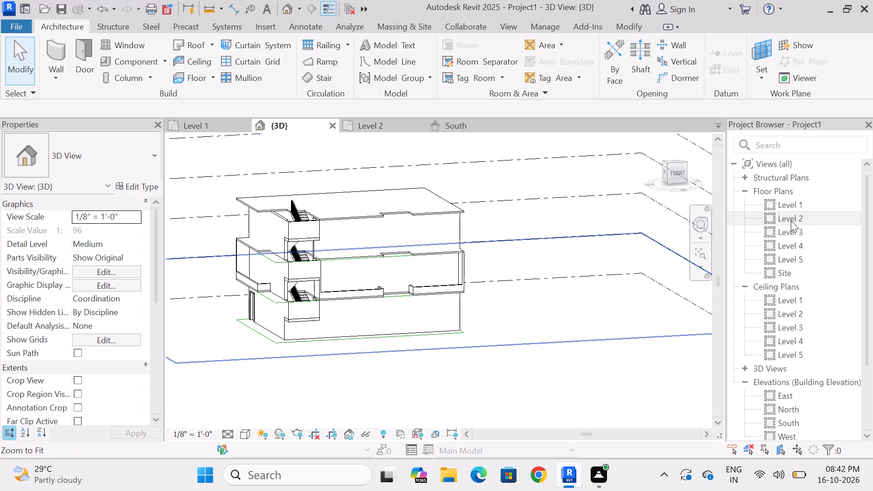
In the Level 2 floor plan, copy the nine Generic - 5" walls of the west and south projections and start an aligned paste to selected levels.
double_click(791, 220)
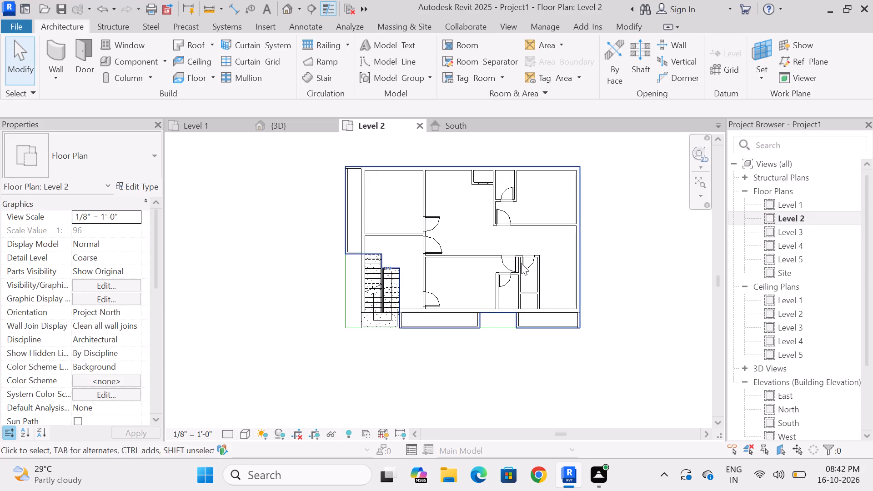
scroll(335, 194, "up", 4)
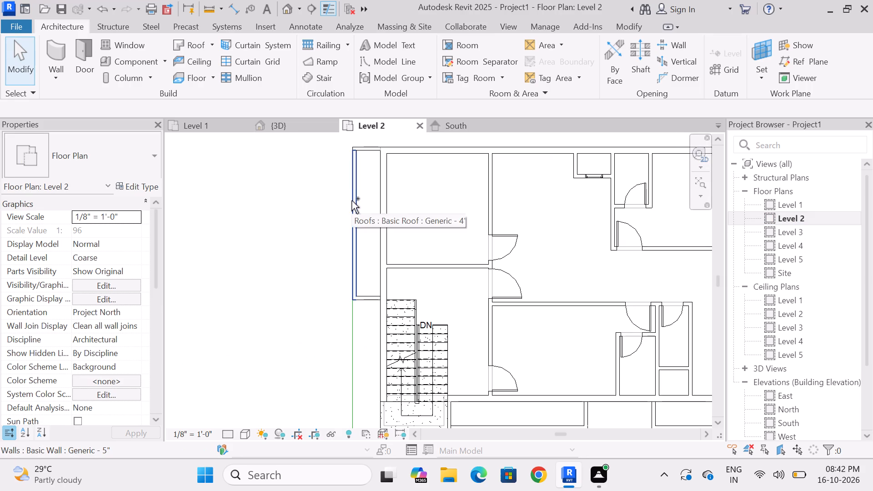
left_click(351, 200, "ctrl")
scroll(375, 138, "up", 9)
left_click(354, 176, "ctrl")
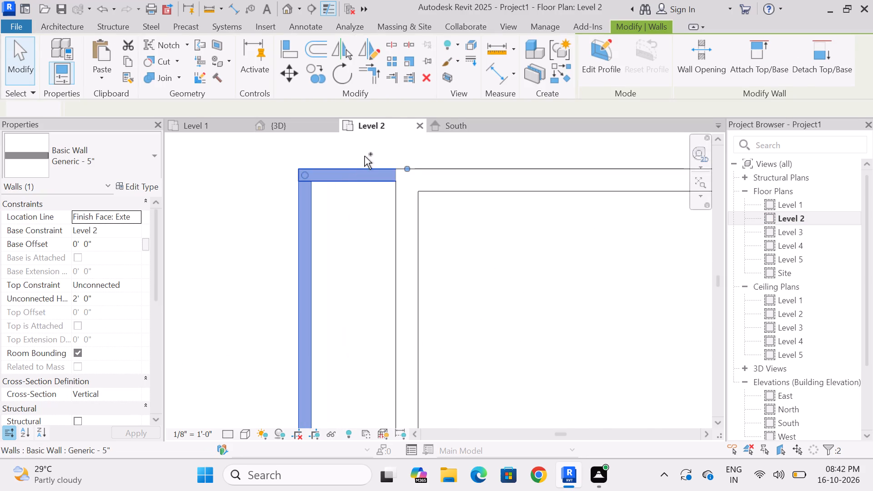
scroll(366, 146, "down", 7)
scroll(364, 368, "up", 8)
left_click(356, 331, "ctrl")
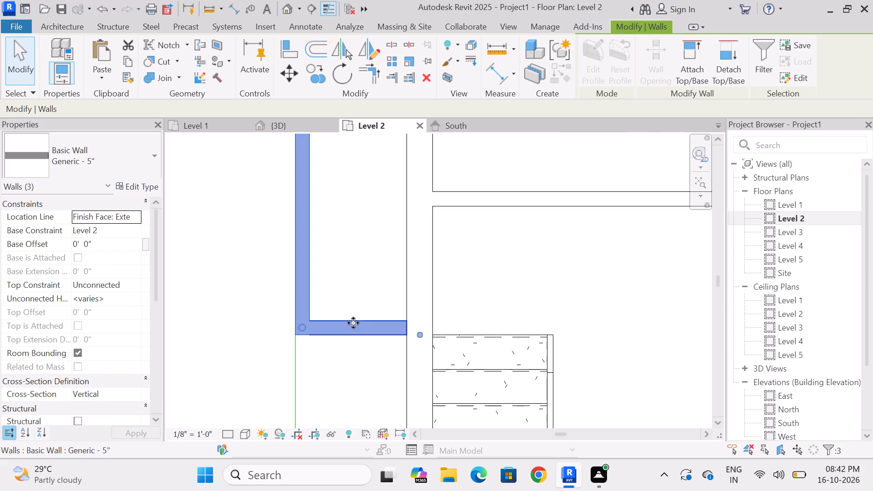
scroll(342, 225, "down", 13)
scroll(435, 339, "up", 12)
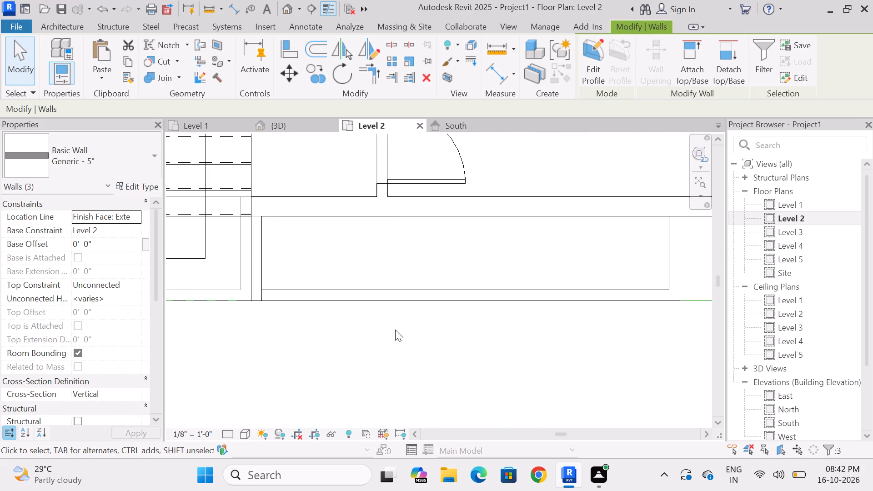
left_click(234, 226, "ctrl")
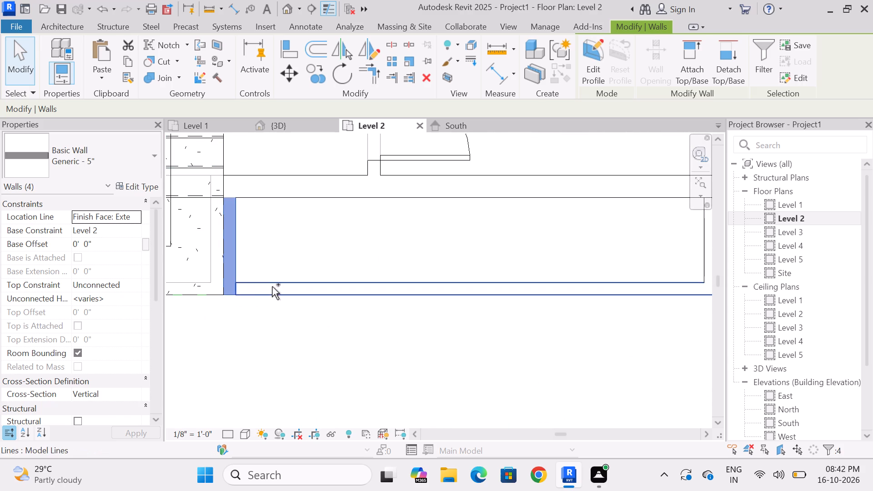
left_click(273, 286, "ctrl")
scroll(277, 312, "down", 6, "ctrl")
scroll(531, 274, "up", 7)
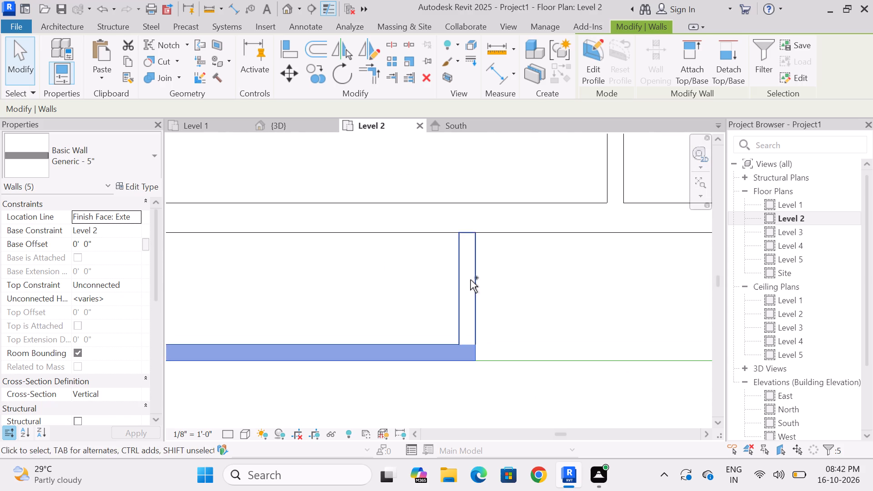
left_click(470, 280, "ctrl")
scroll(397, 243, "down", 8)
scroll(580, 252, "up", 7)
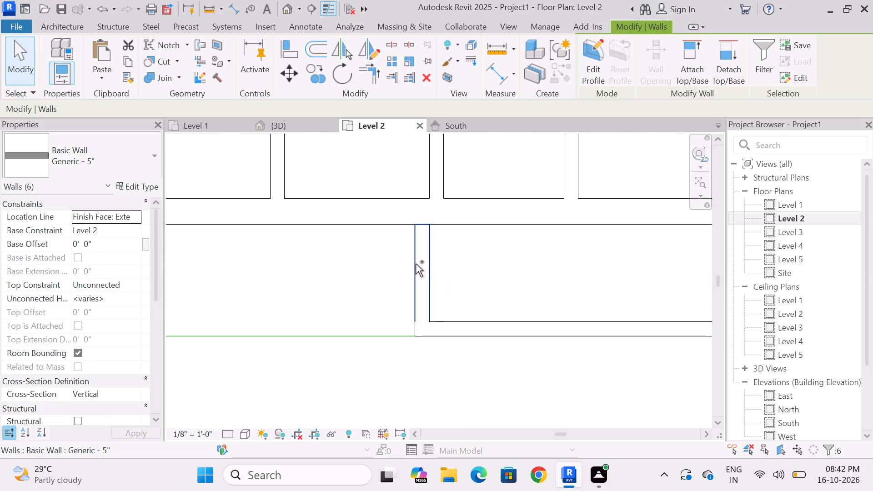
left_click(416, 263, "ctrl")
left_click(459, 328, "ctrl")
scroll(395, 300, "down", 8)
scroll(623, 271, "up", 3)
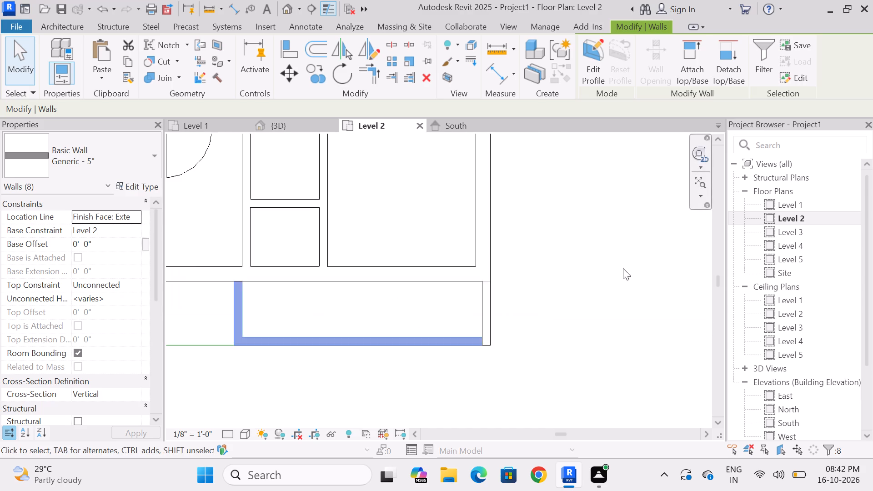
scroll(623, 268, "up", 3)
left_click(450, 317, "ctrl")
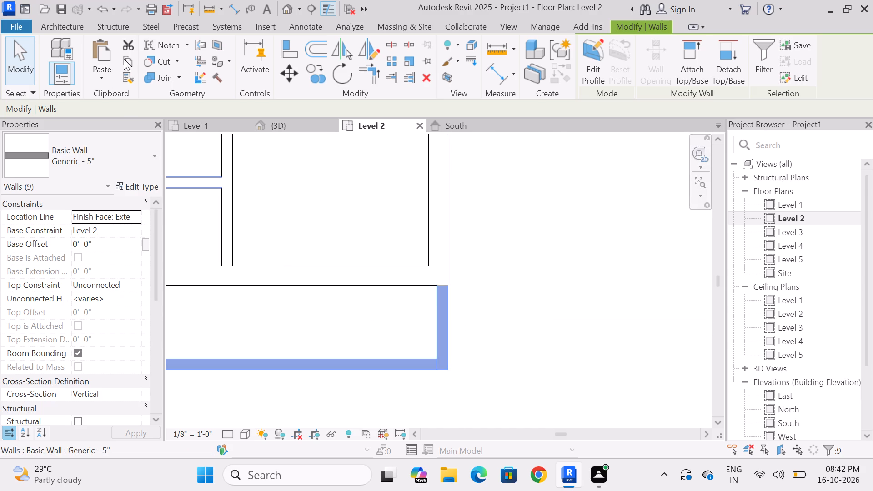
left_click(125, 58)
left_click(112, 77)
left_click(168, 133)
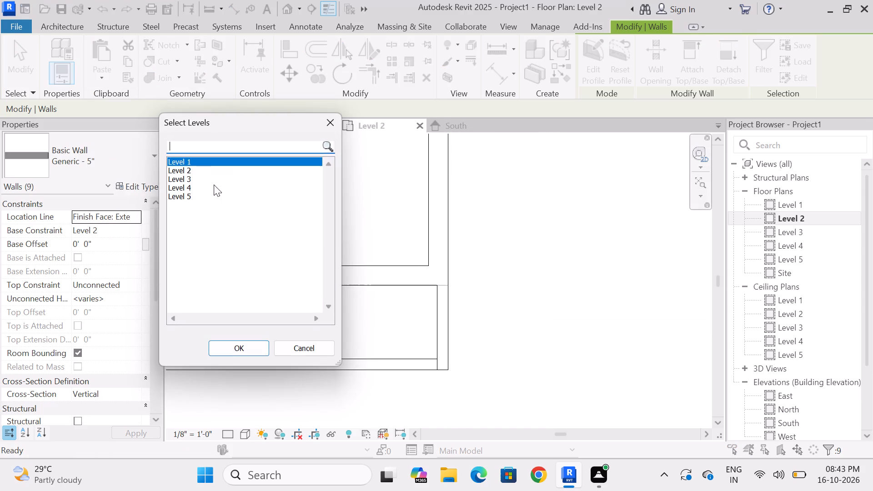
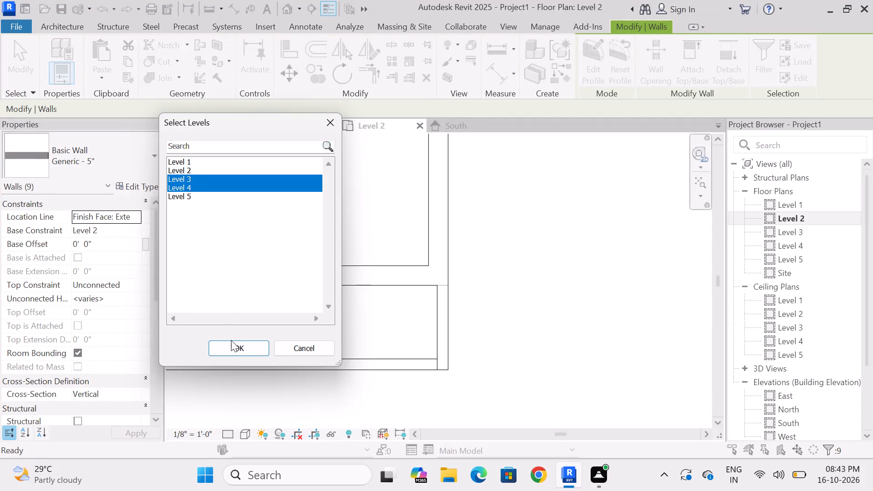
Paste the nine copied Generic - 5" walls aligned to Level 3 and Level 4.
left_click(247, 350)
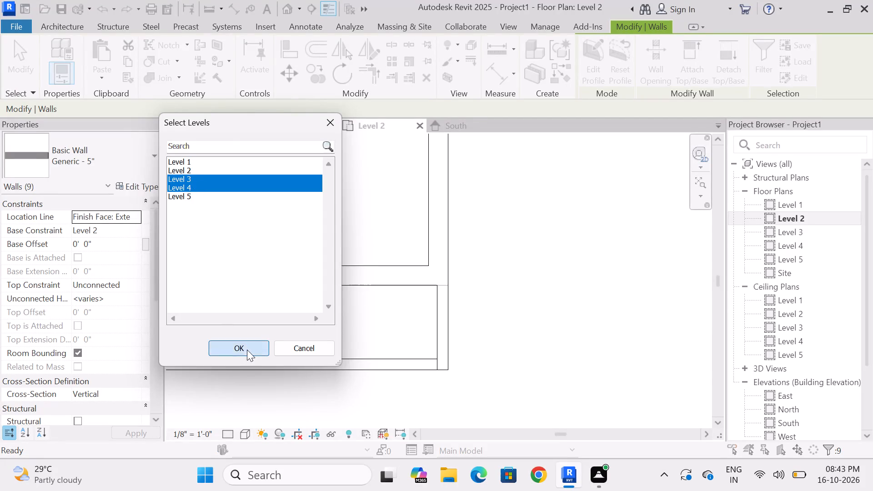
In the 3D view, delete the still-selected pasted walls based on Level 4.
left_click(288, 130)
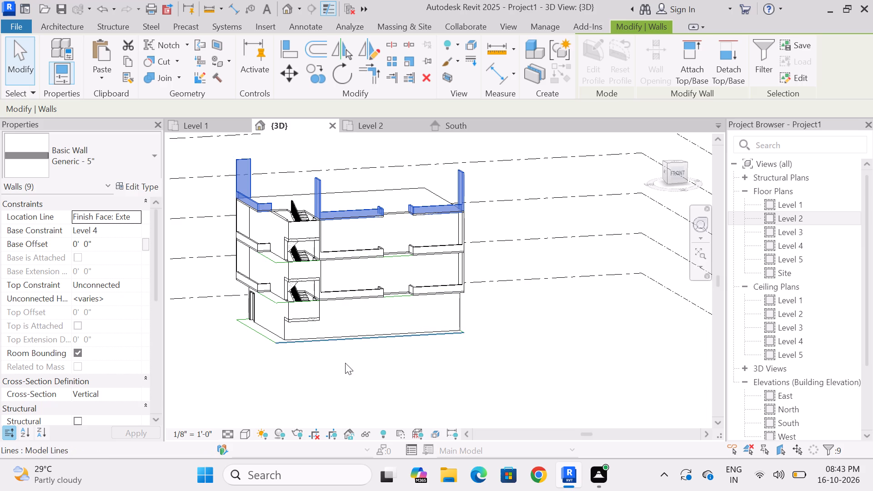
key("Delete")
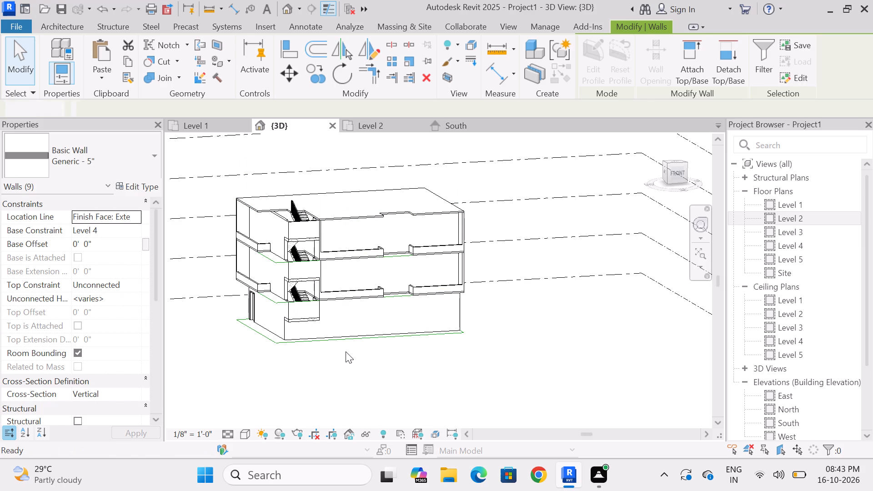
Examine the building's front and left sides and stair area in 3D, and check the Level 4 floor plan.
middle_click_drag(359, 354, 265, 347, "shift")
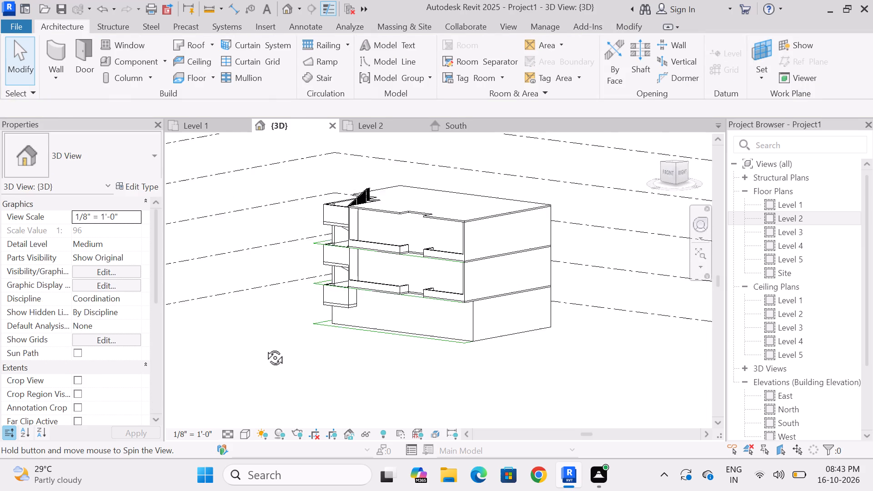
middle_click_drag(265, 347, 476, 350, "shift")
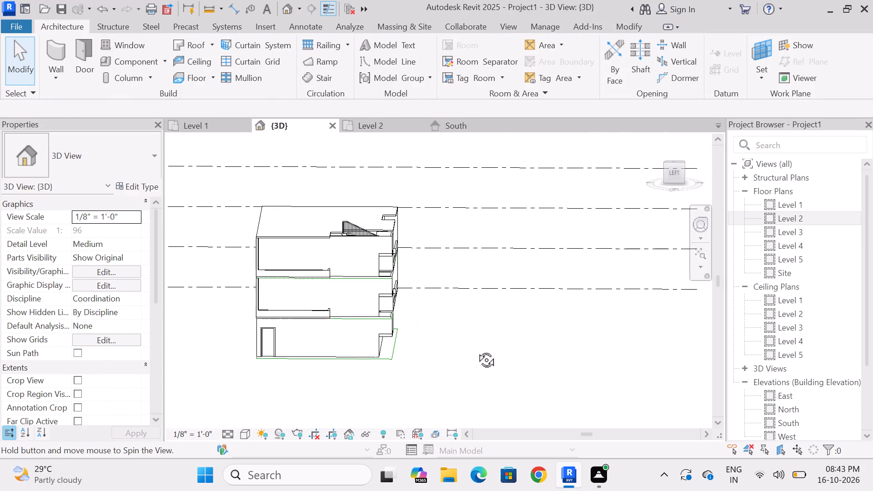
middle_click_drag(476, 350, 442, 394, "shift")
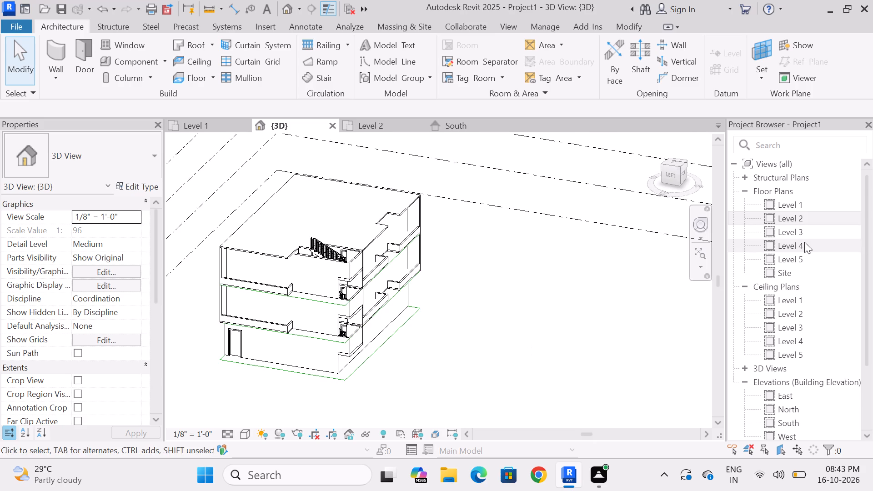
double_click(804, 242)
scroll(421, 236, "up", 6)
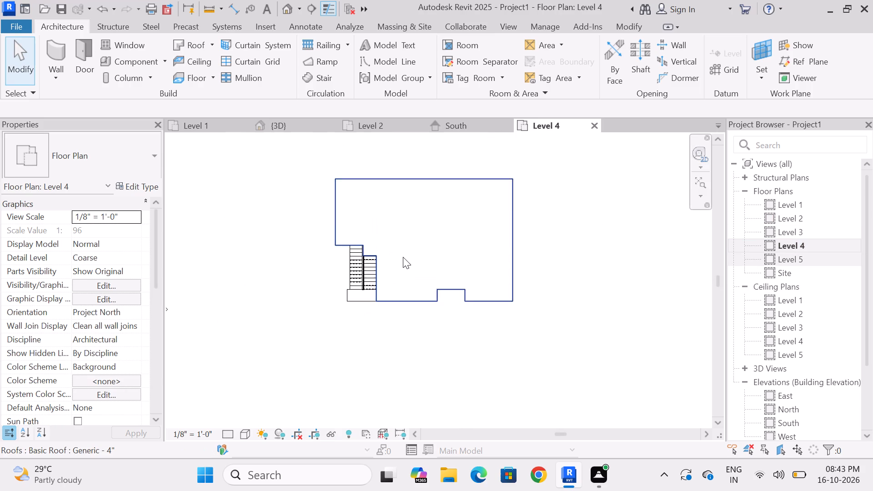
scroll(403, 257, "up", 3)
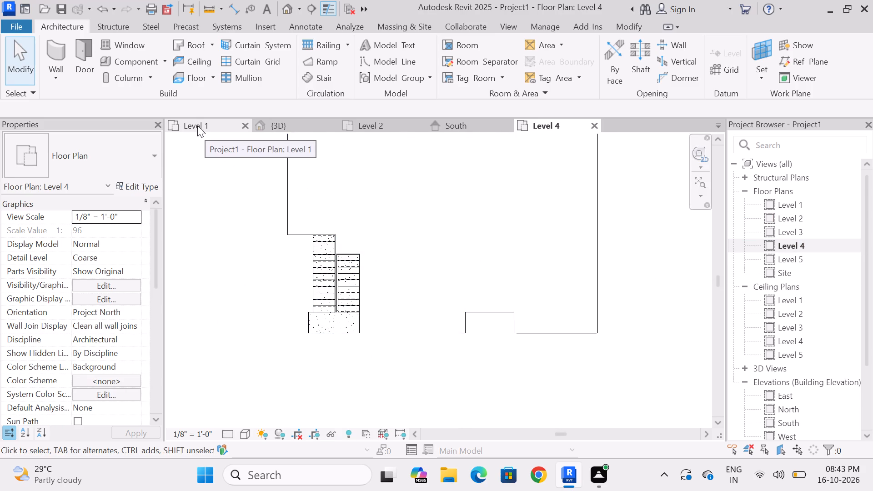
left_click(281, 124)
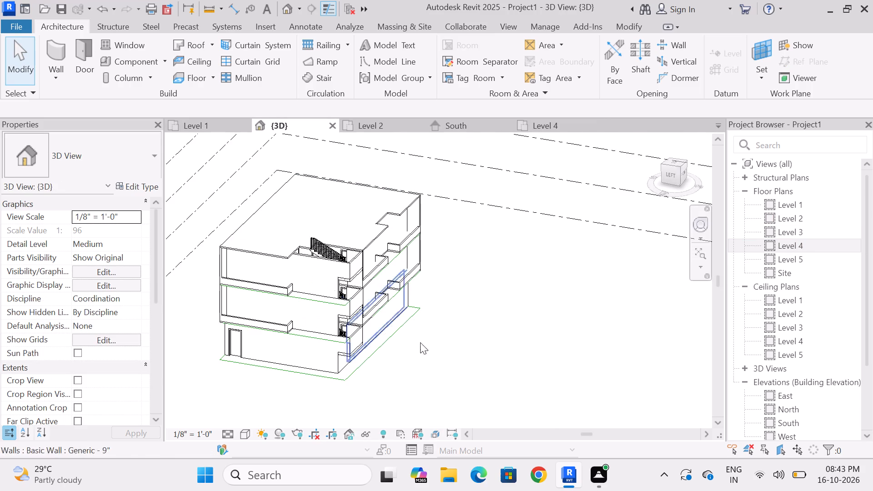
middle_click_drag(491, 354, 375, 333, "shift")
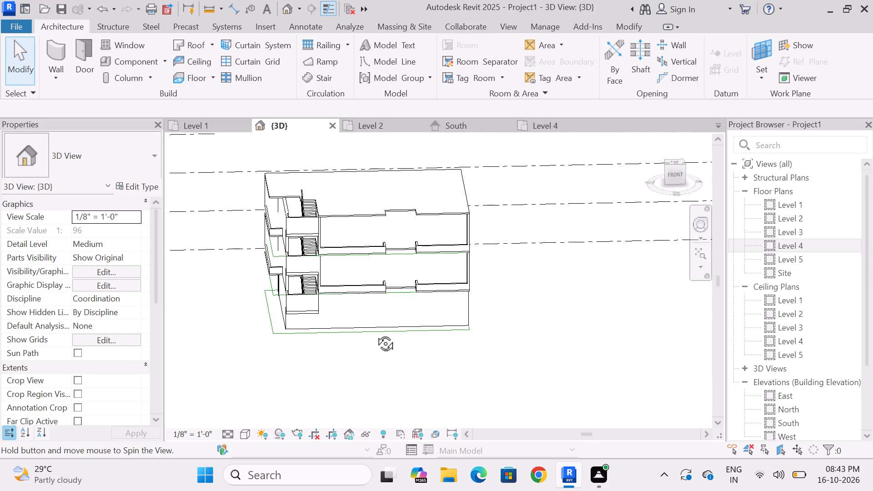
middle_click_drag(375, 333, 505, 326, "shift")
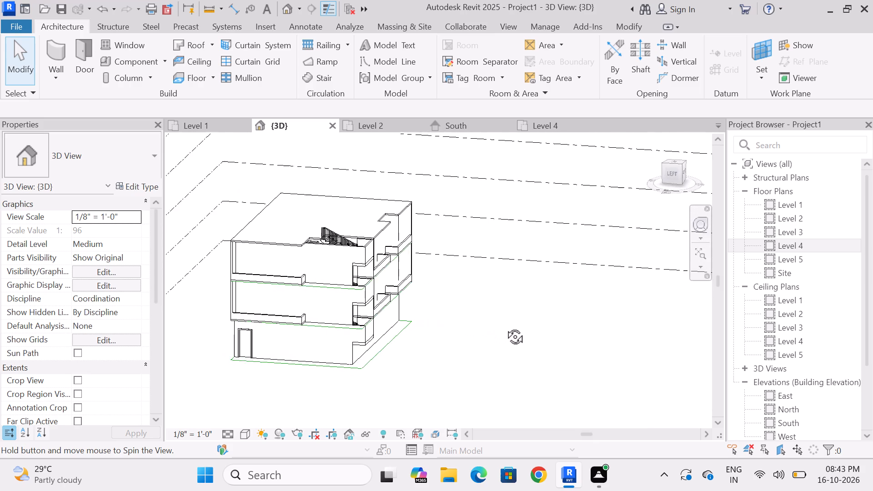
middle_click_drag(505, 326, 420, 306, "shift")
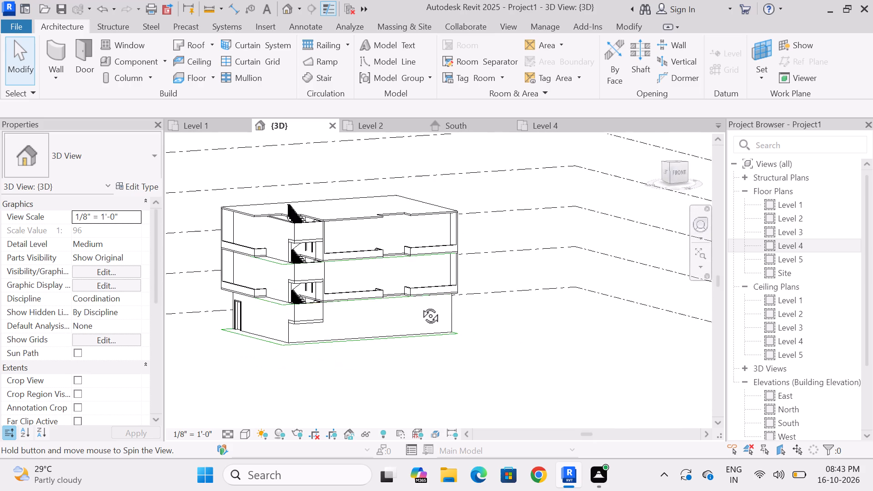
middle_click_drag(420, 306, 509, 307, "shift")
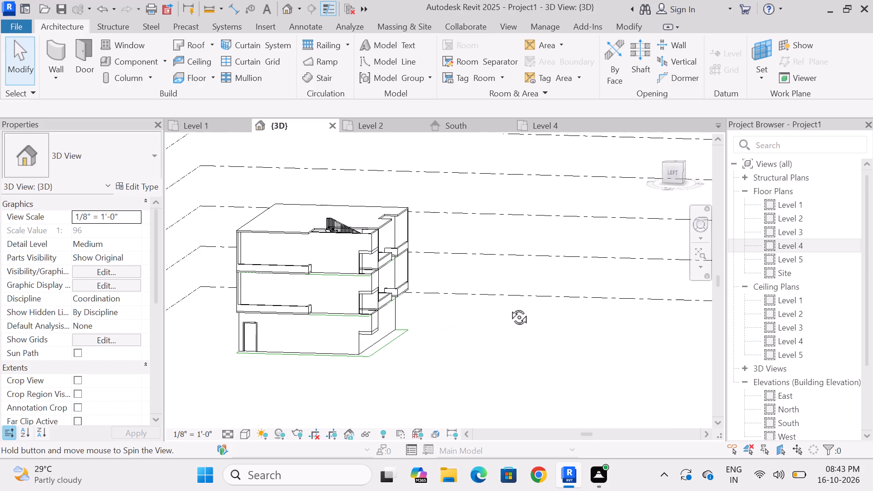
middle_click_drag(509, 307, 486, 304, "shift")
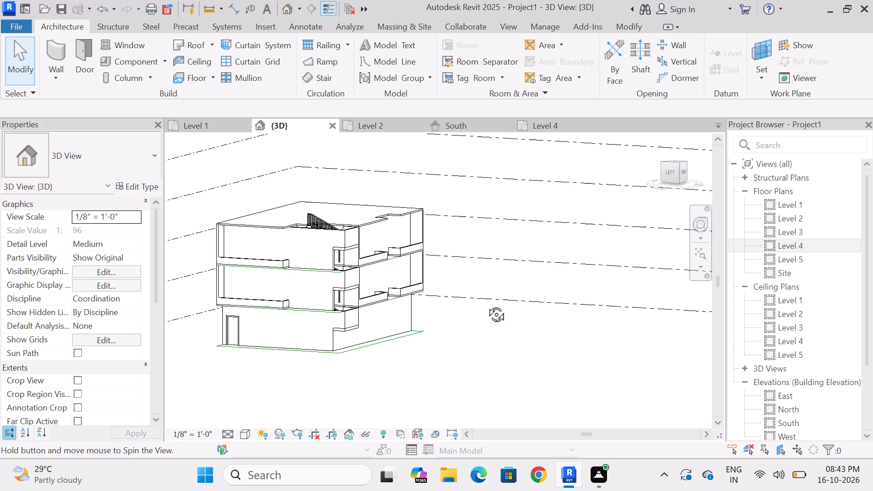
middle_click_drag(486, 304, 353, 304, "shift")
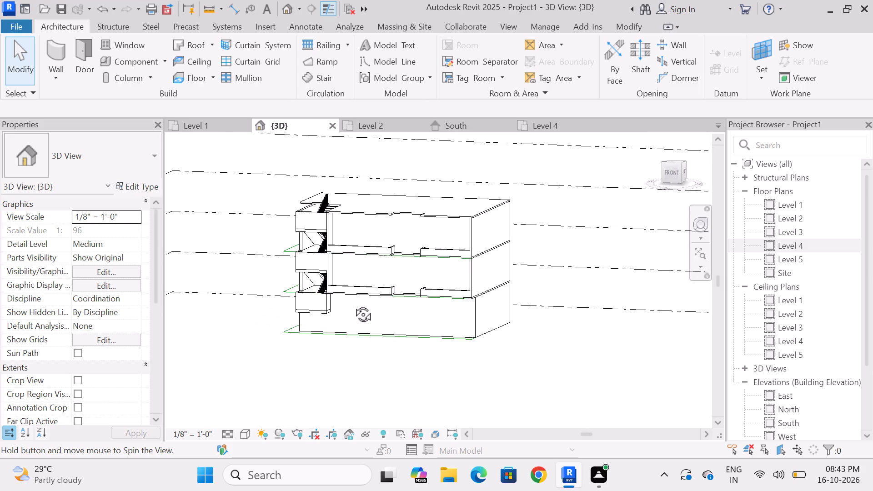
middle_click_drag(353, 304, 479, 298, "shift")
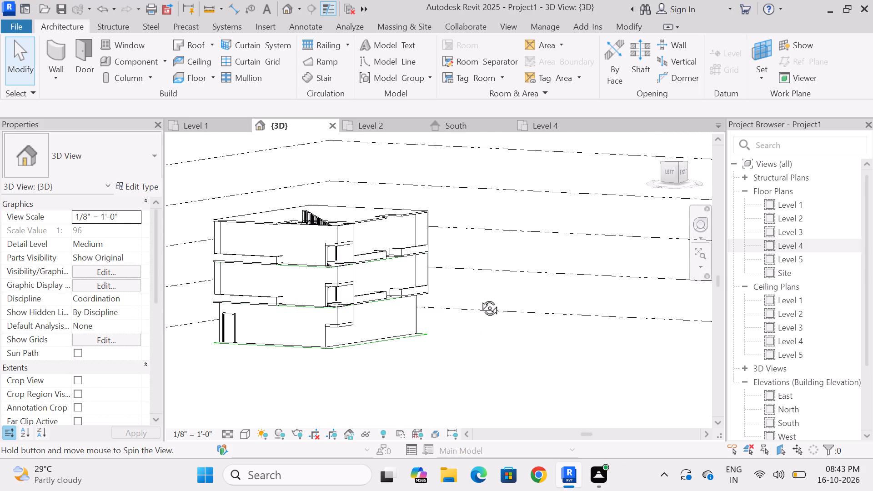
middle_click_drag(479, 298, 480, 299, "shift")
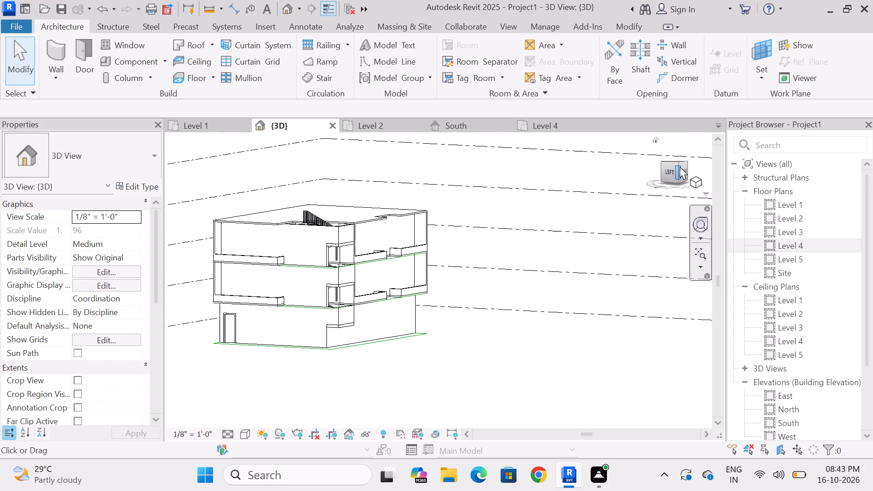
Viewing the left-front corner in 3D, delete the stair landing's left-side 5" wall segments on Level 3 and Level 2.
left_click(680, 166)
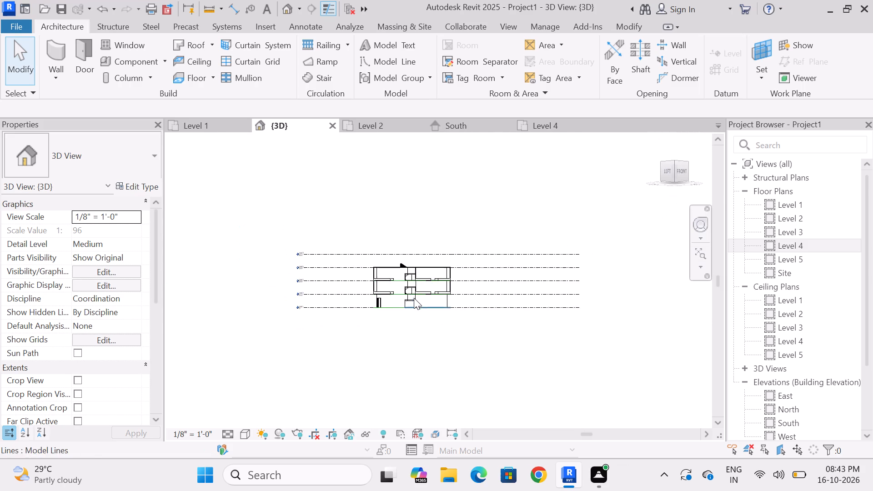
scroll(413, 297, "up", 17)
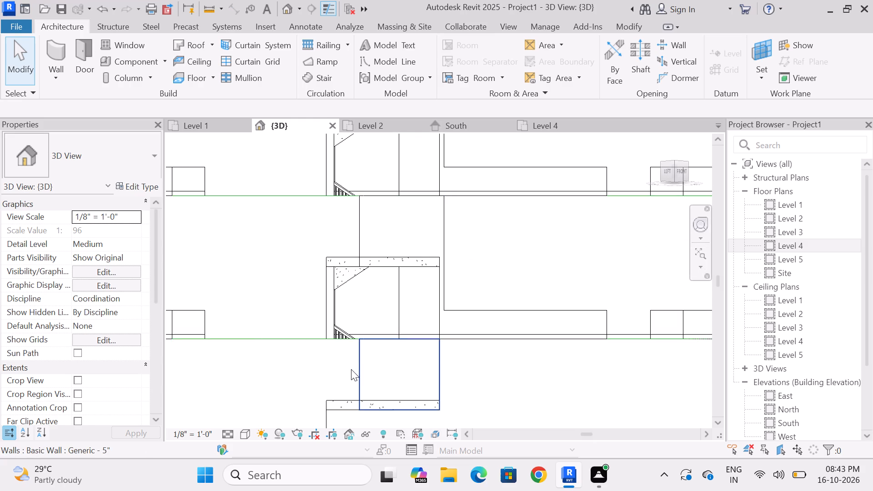
scroll(350, 370, "down", 7)
scroll(343, 363, "up", 6)
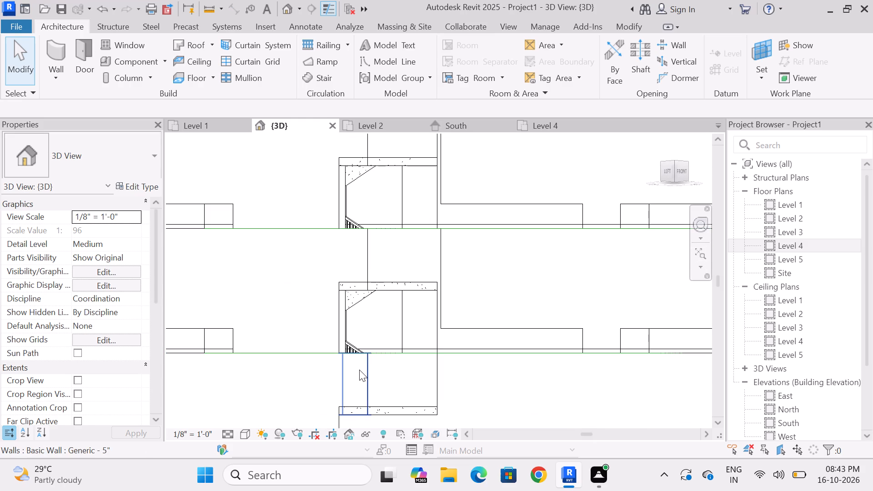
left_click(359, 370)
scroll(362, 371, "down", 2)
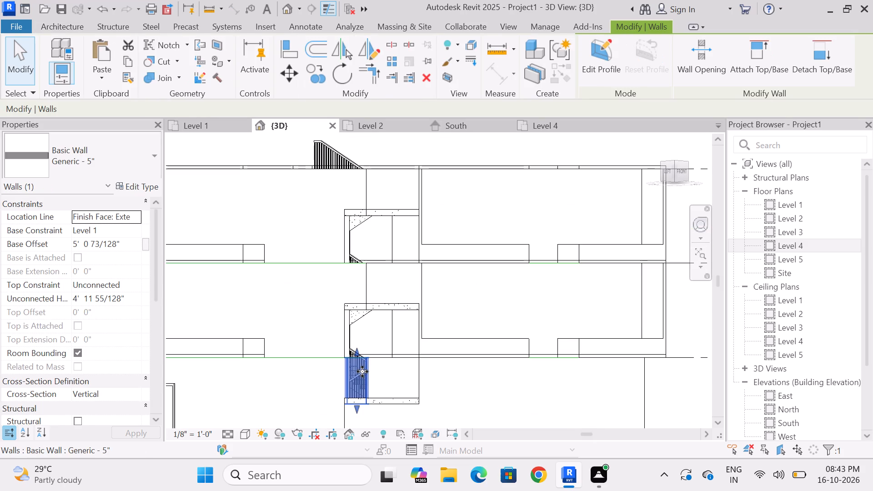
key("Escape")
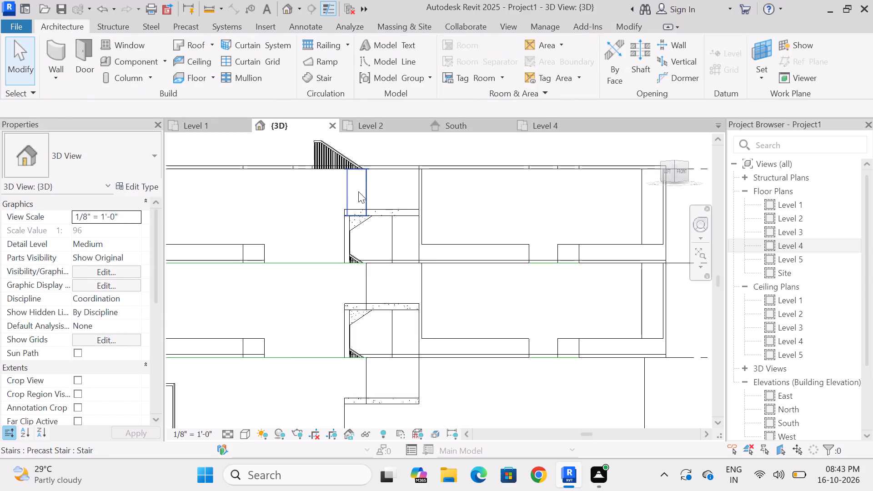
left_click(357, 187)
key("Delete")
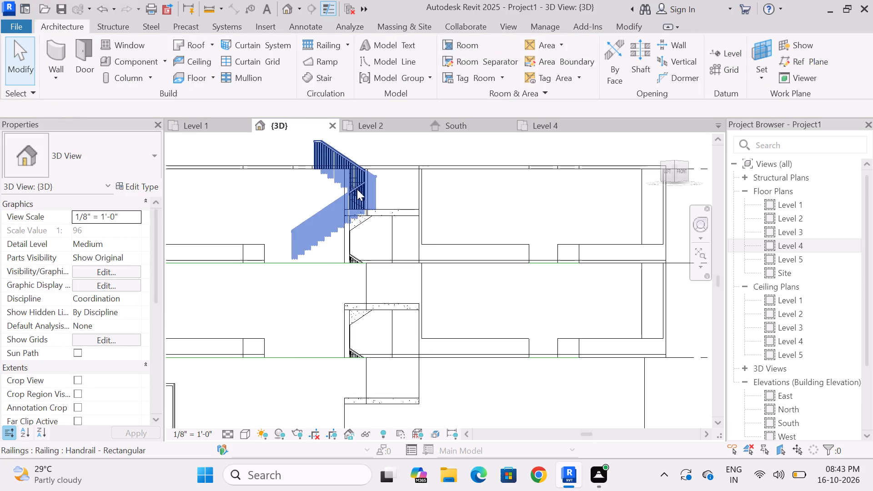
left_click(355, 283)
key("Delete")
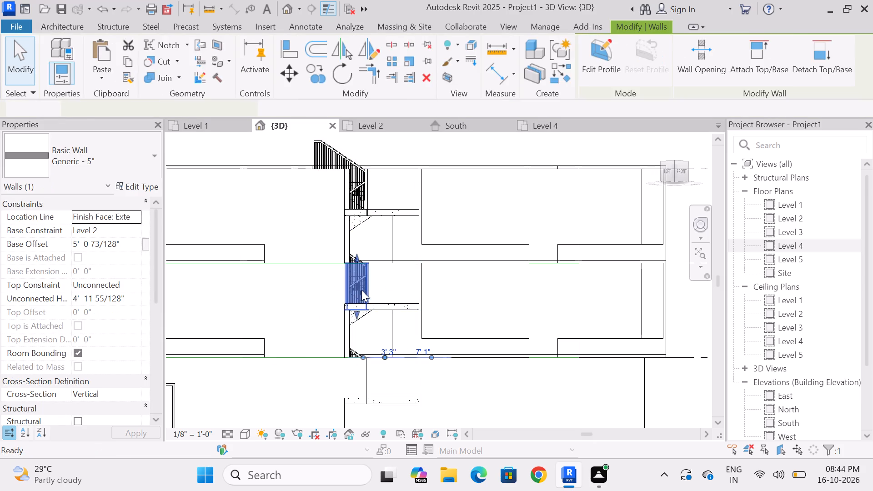
Extend the top of the stair landing's lowest left-side wall up to Level 4.
left_click(356, 387)
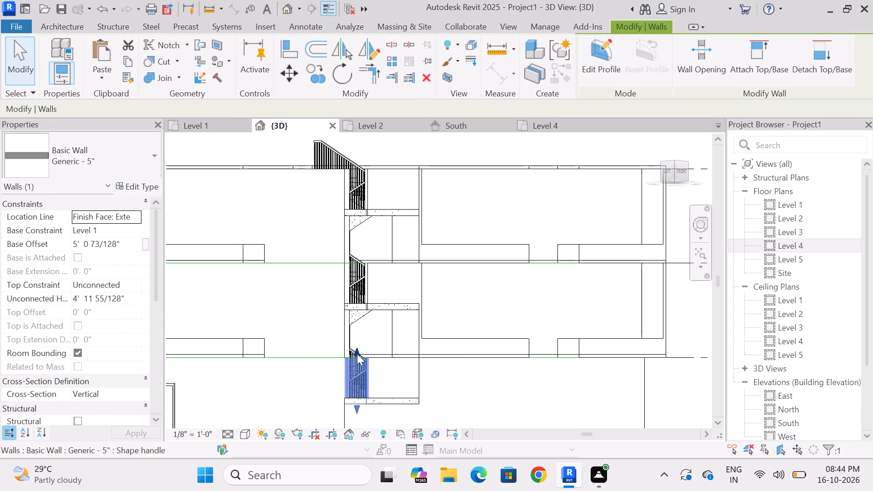
left_click_drag(357, 354, 356, 165)
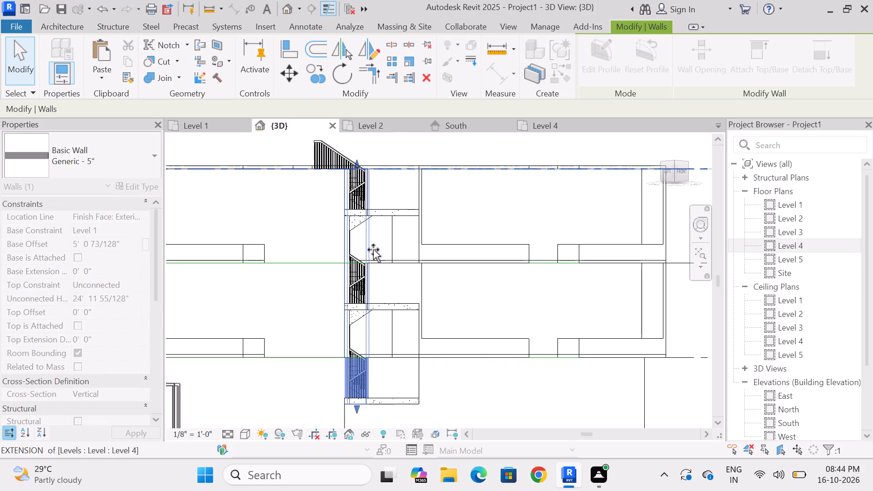
key("Escape")
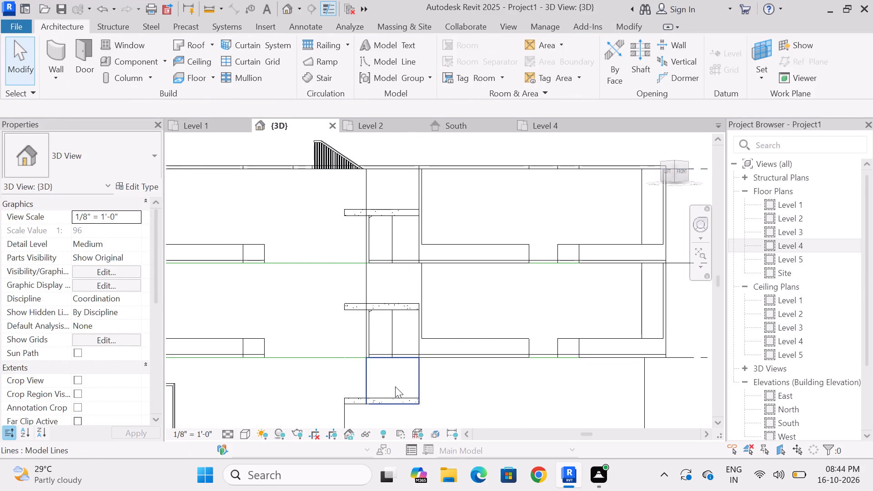
Delete the stair landing's front 5" wall segments on Level 2 and Level 3.
left_click(384, 286)
key("Delete")
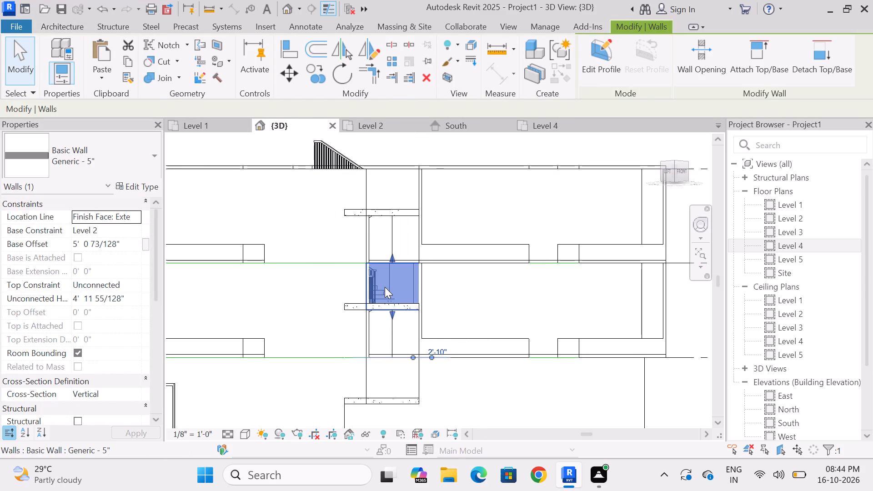
left_click(388, 190)
key("Delete")
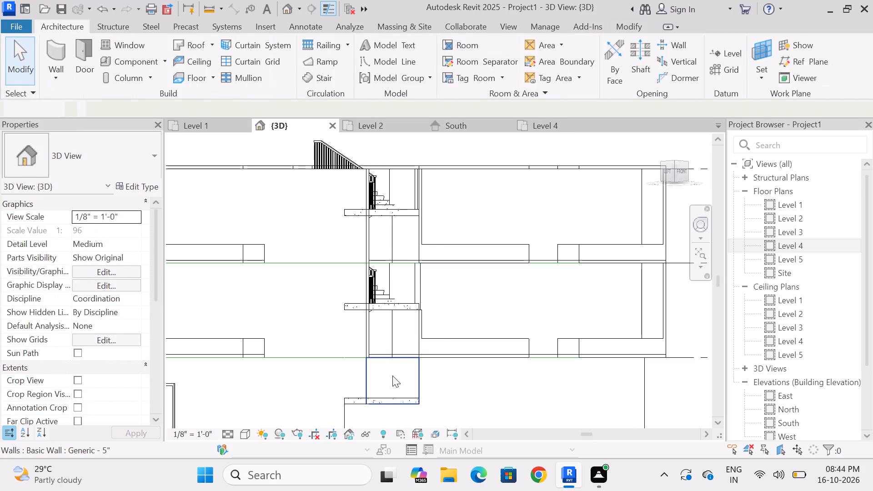
Extend the top of the stair landing's lowest front wall up to Level 4.
left_click(392, 376)
left_click_drag(392, 353, 392, 180)
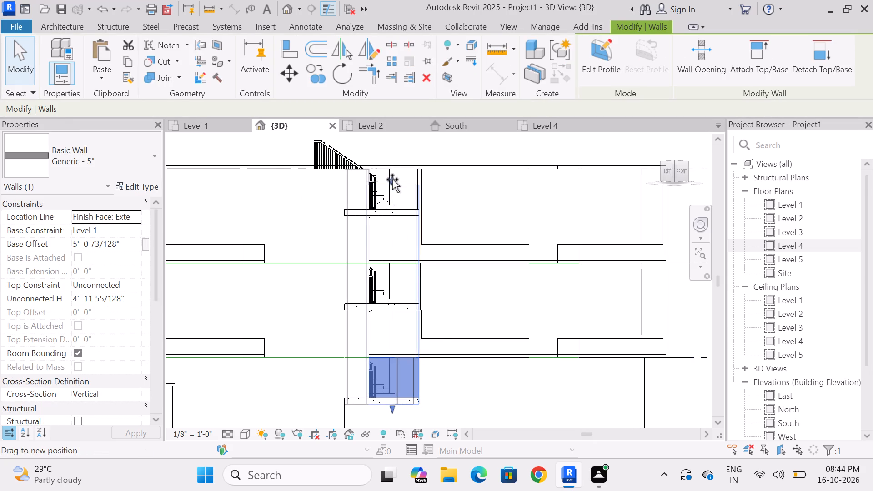
left_click_drag(392, 180, 391, 170)
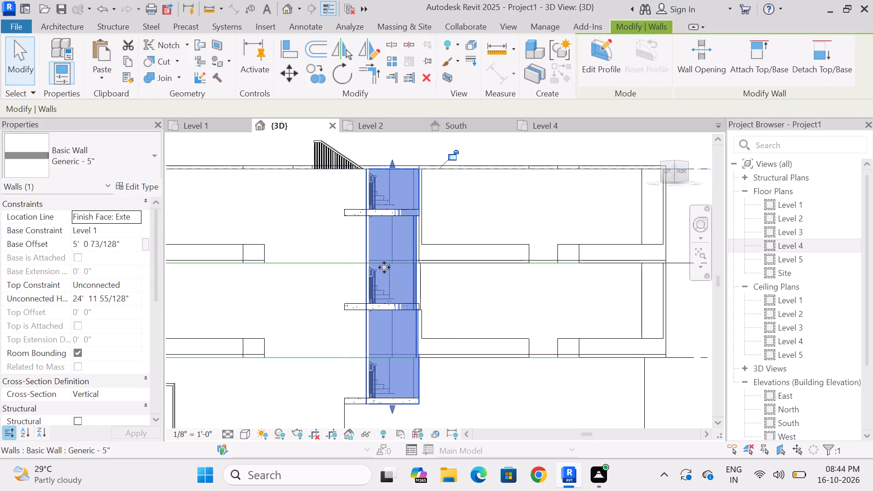
key("Escape")
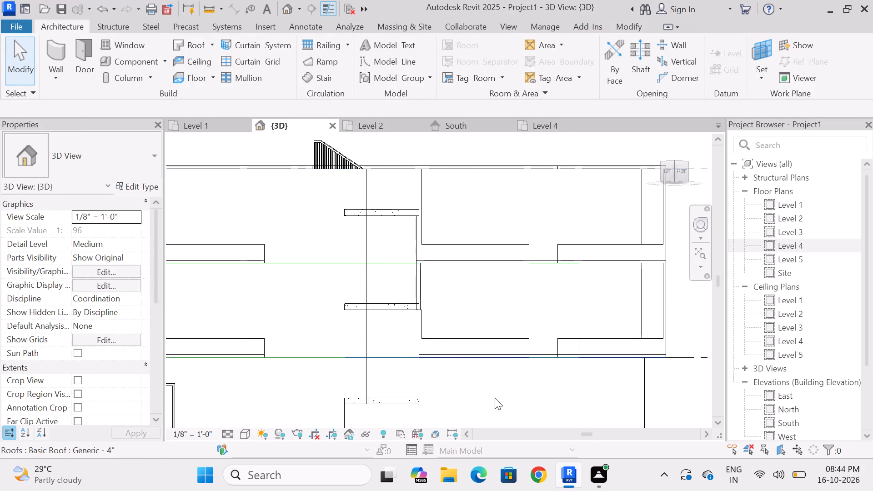
Examine the extended 5" walls around the stair landing and their junction with the front walls from the front and corner angles.
middle_click_drag(492, 397, 423, 400, "shift")
scroll(418, 220, "down", 4)
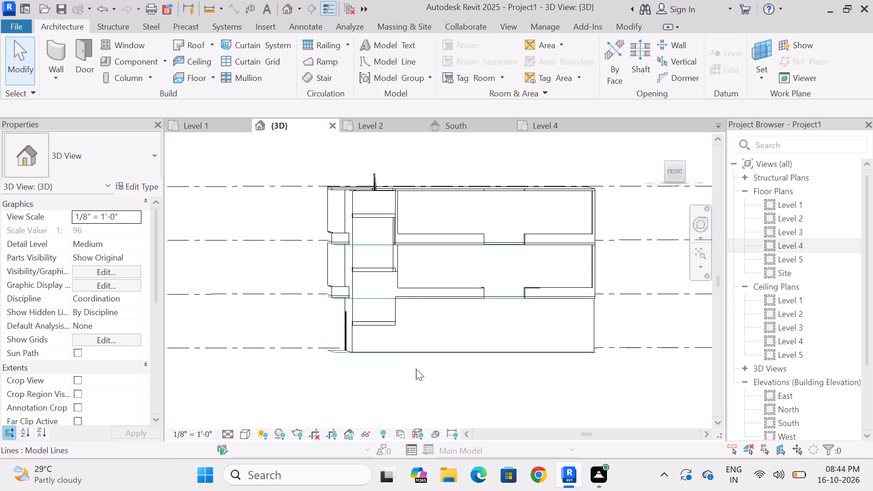
middle_click_drag(407, 377, 331, 394, "shift")
scroll(408, 214, "up", 2)
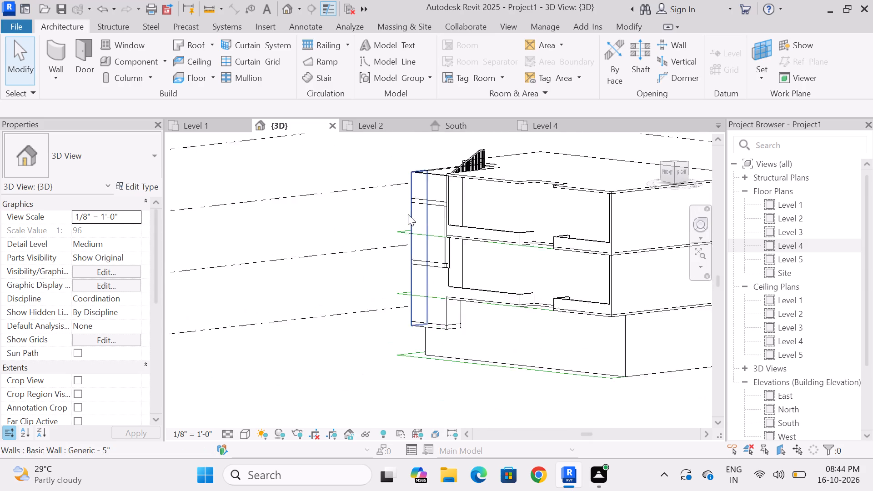
scroll(408, 214, "up", 3)
middle_click_drag(342, 254, 378, 251, "shift")
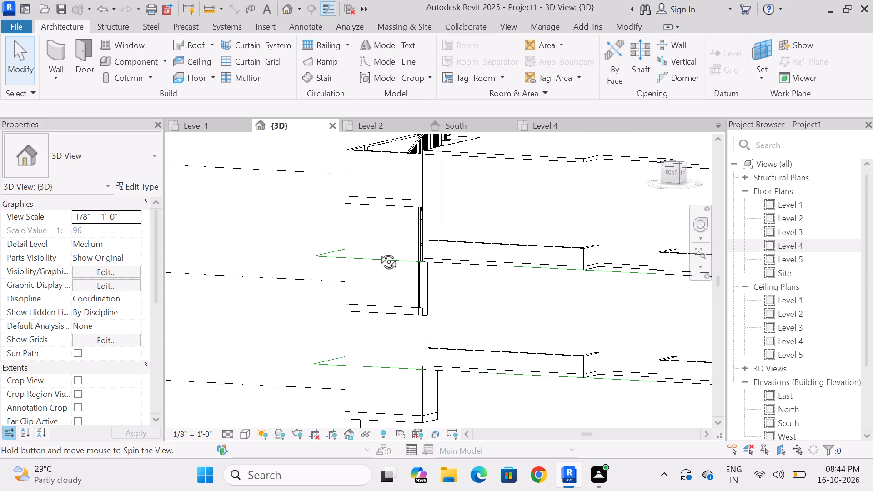
middle_click_drag(378, 251, 384, 251, "shift")
scroll(381, 287, "up", 3)
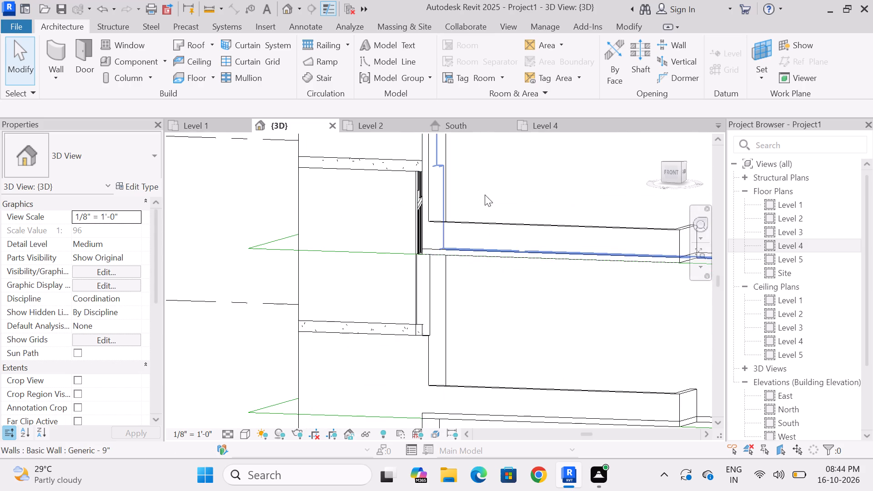
scroll(487, 189, "down", 3)
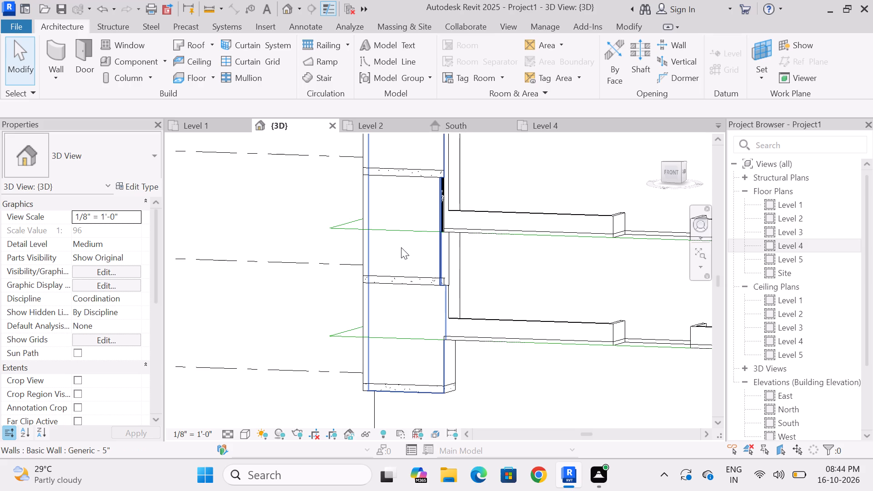
scroll(403, 248, "down", 3)
scroll(415, 272, "up", 3)
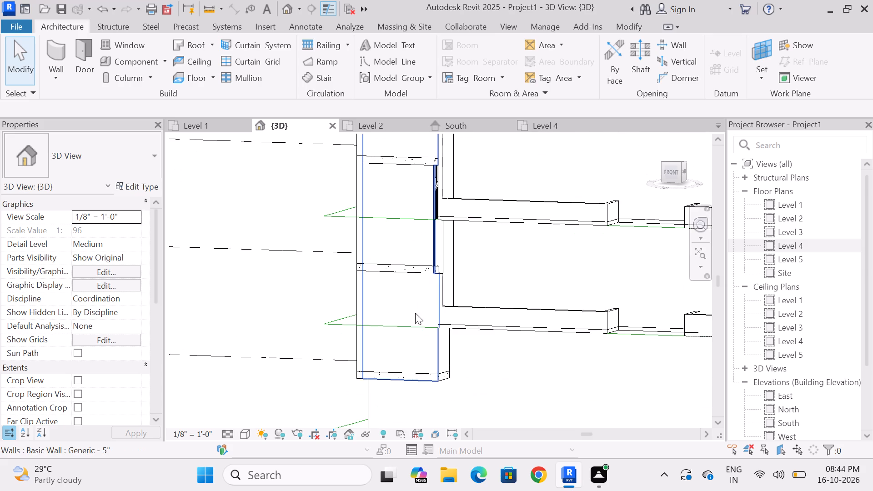
left_click(417, 240)
scroll(334, 263, "down", 2)
middle_click_drag(291, 285, 326, 281, "shift")
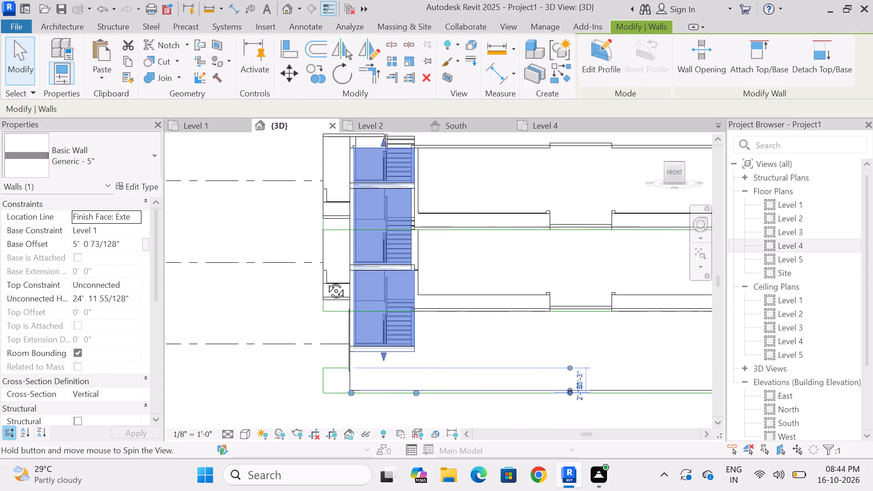
middle_click_drag(326, 281, 325, 296, "shift")
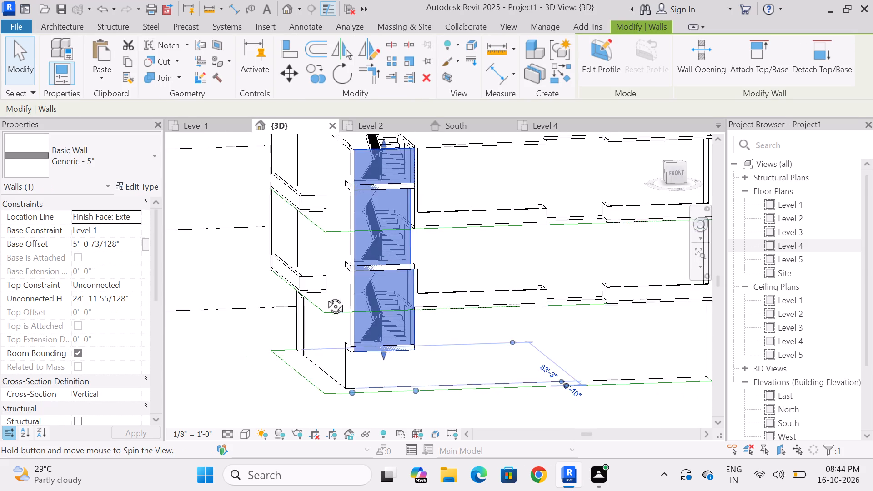
middle_click_drag(325, 296, 266, 282, "shift")
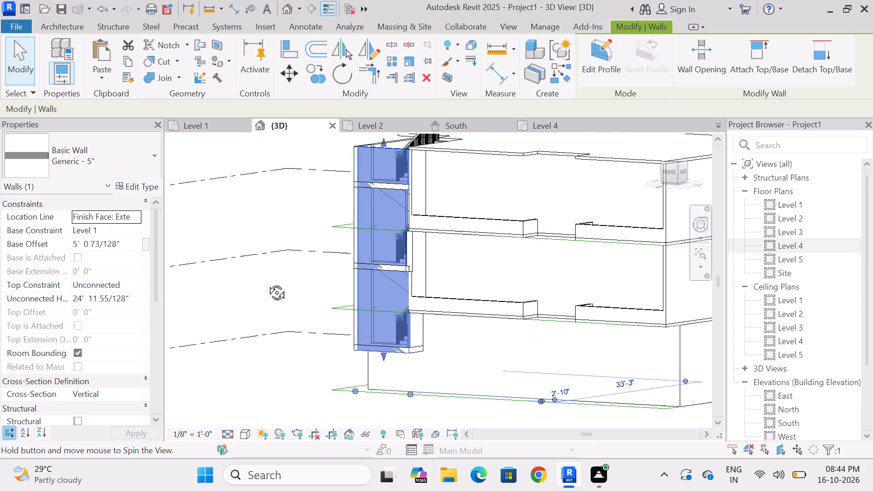
middle_click_drag(266, 282, 237, 279, "shift")
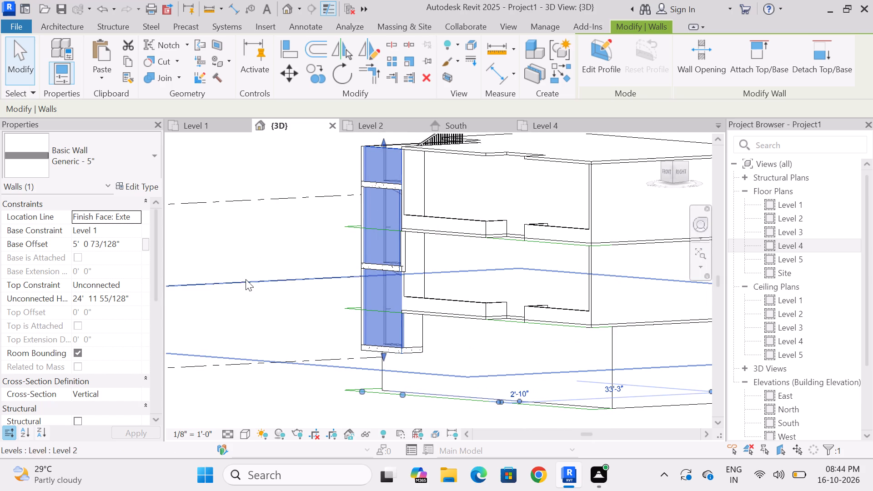
key("Escape")
middle_click_drag(270, 328, 323, 320, "shift")
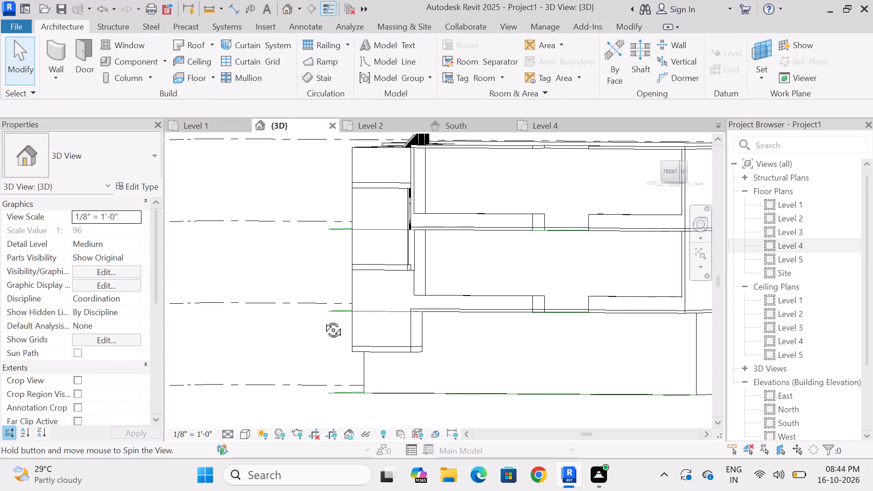
middle_click_drag(323, 320, 349, 343, "shift")
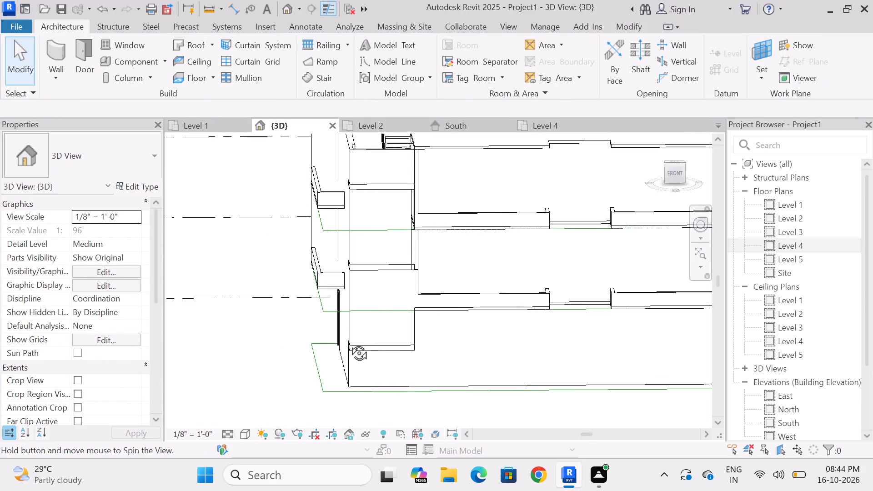
middle_click_drag(349, 343, 356, 334, "shift")
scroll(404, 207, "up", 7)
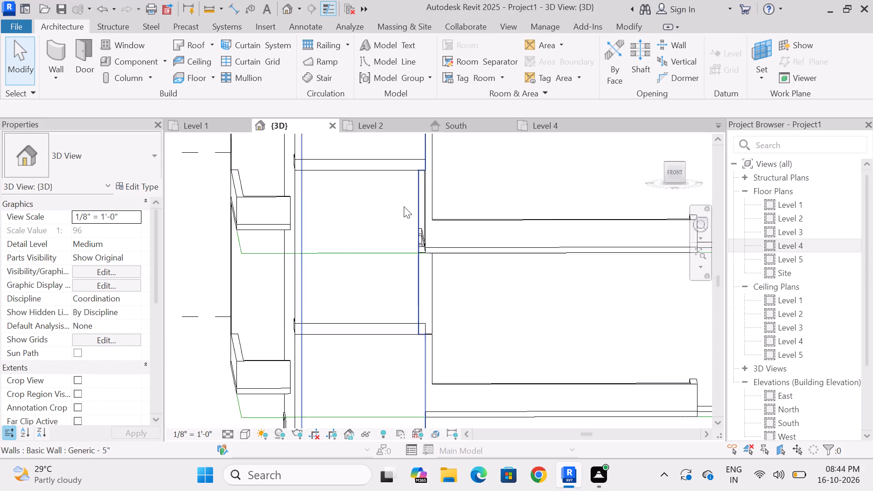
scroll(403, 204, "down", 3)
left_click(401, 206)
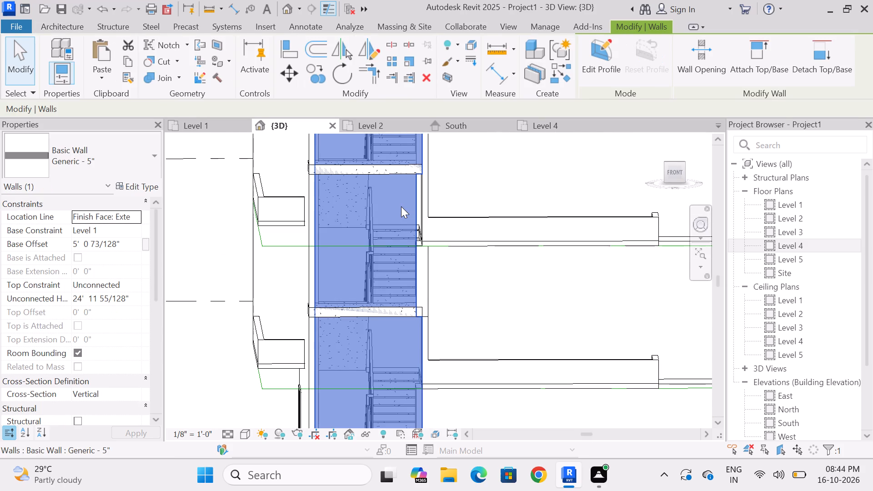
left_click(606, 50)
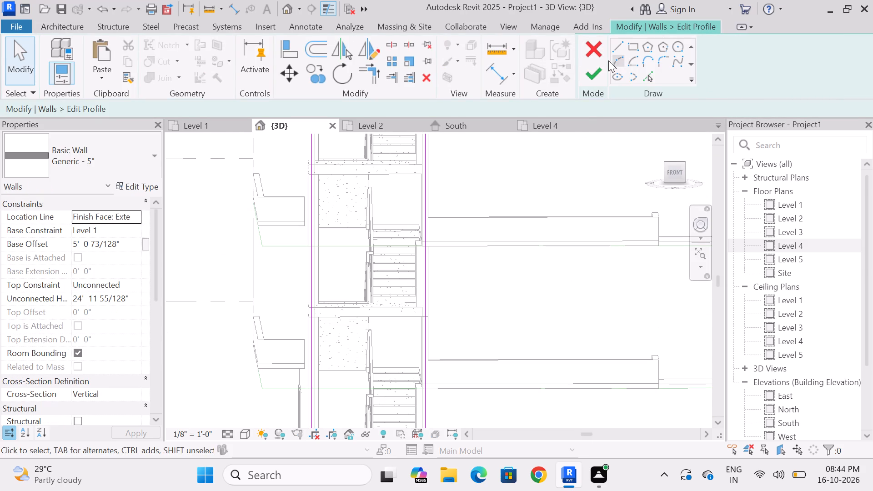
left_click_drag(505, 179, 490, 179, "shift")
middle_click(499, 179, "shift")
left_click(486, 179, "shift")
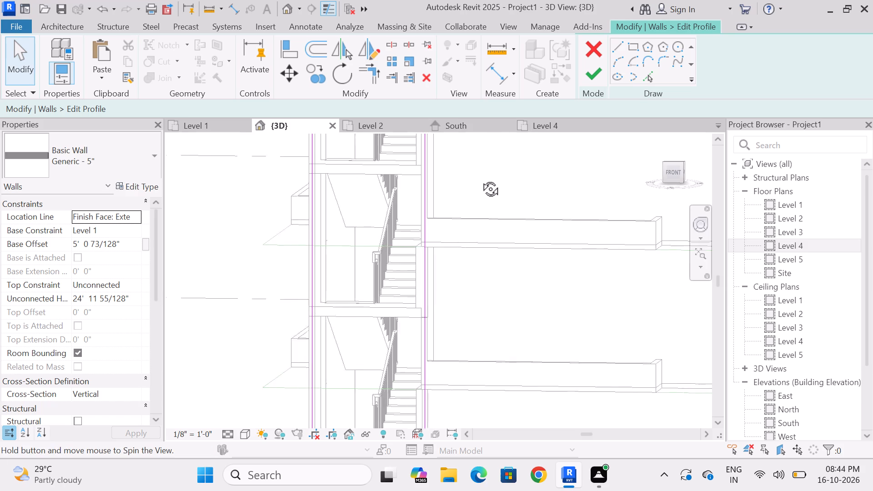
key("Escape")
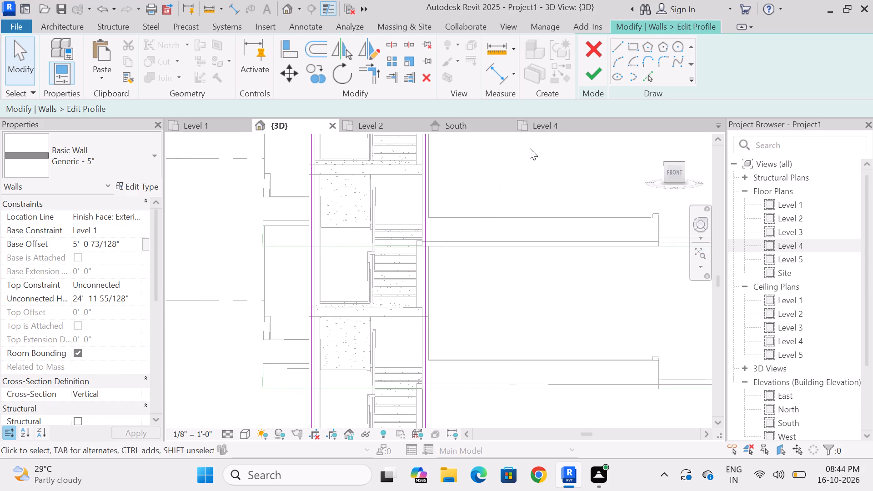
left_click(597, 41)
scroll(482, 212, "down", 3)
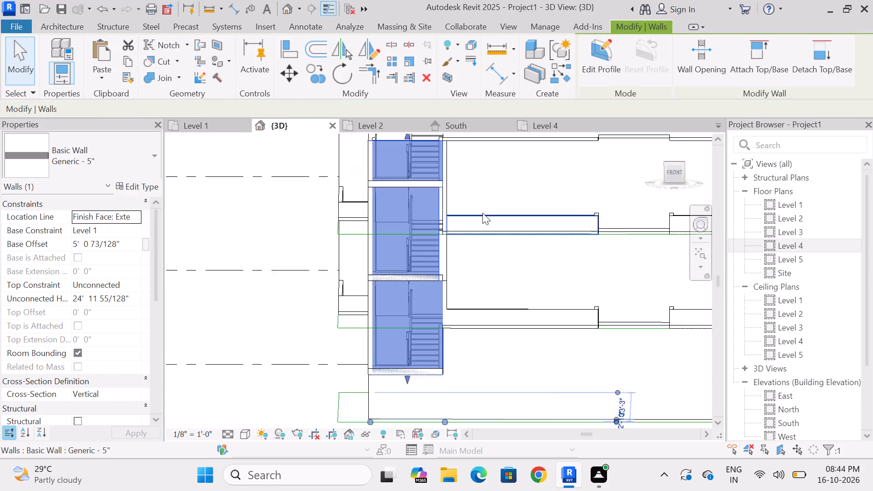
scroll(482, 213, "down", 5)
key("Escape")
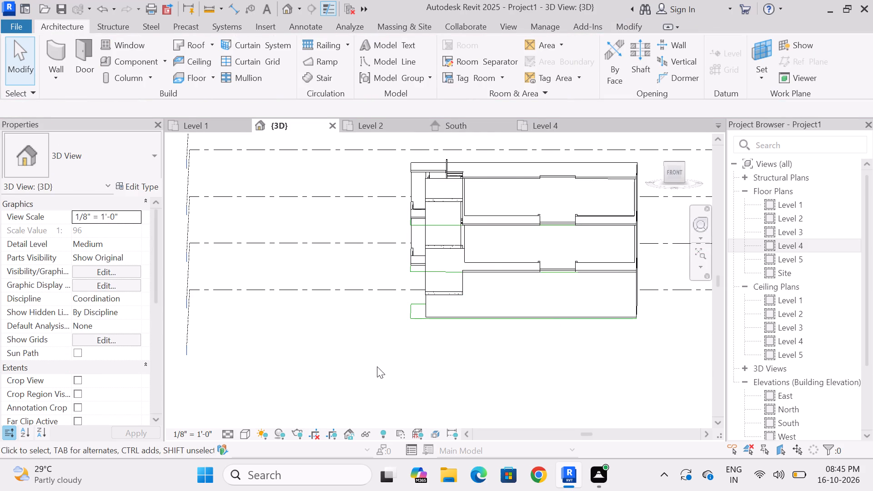
In the Level 2 floor plan, pull the front 9" wall's stair-side end back to the wall beside the stair landing.
middle_click_drag(375, 366, 548, 363)
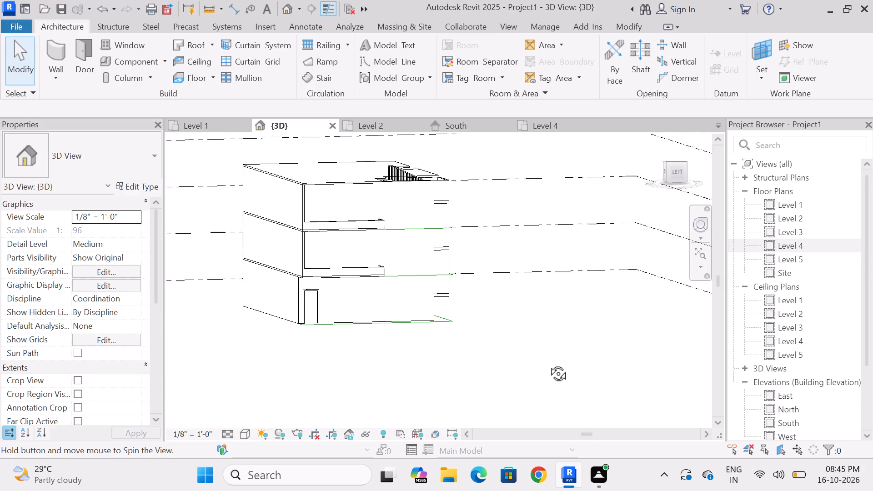
middle_click_drag(548, 363, 378, 357)
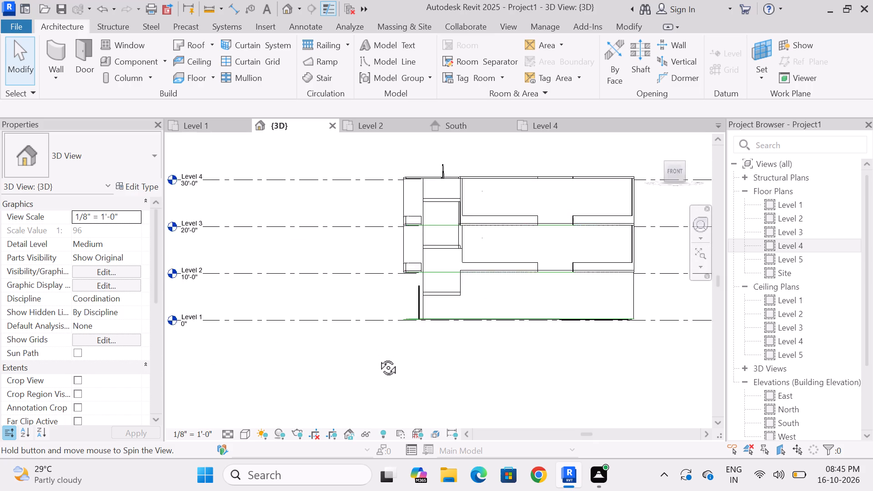
middle_click_drag(378, 357, 379, 358)
scroll(469, 233, "up", 9)
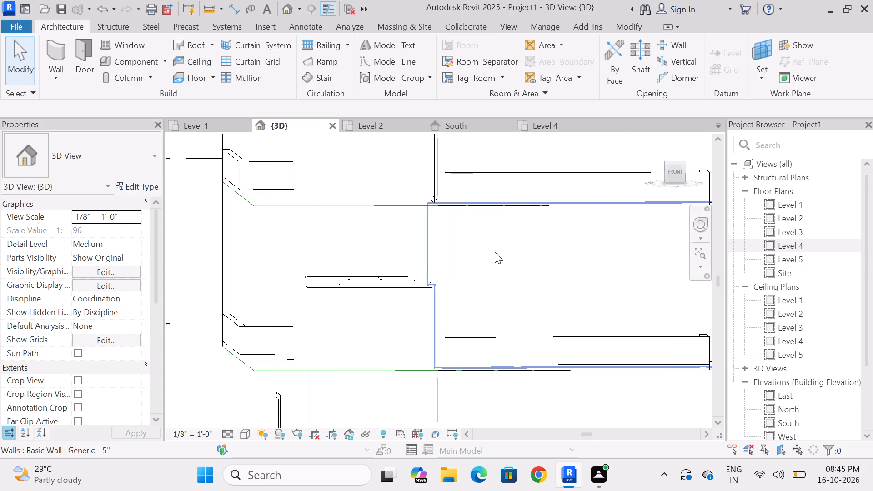
left_click(501, 253)
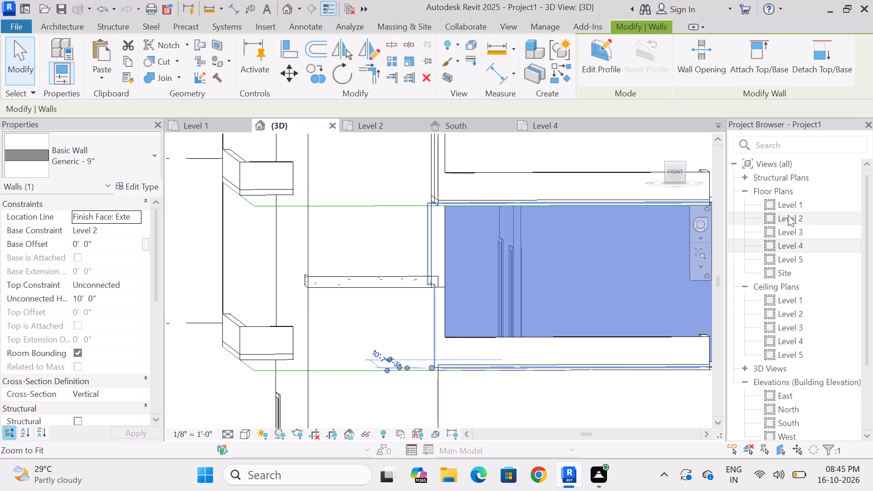
double_click(788, 215)
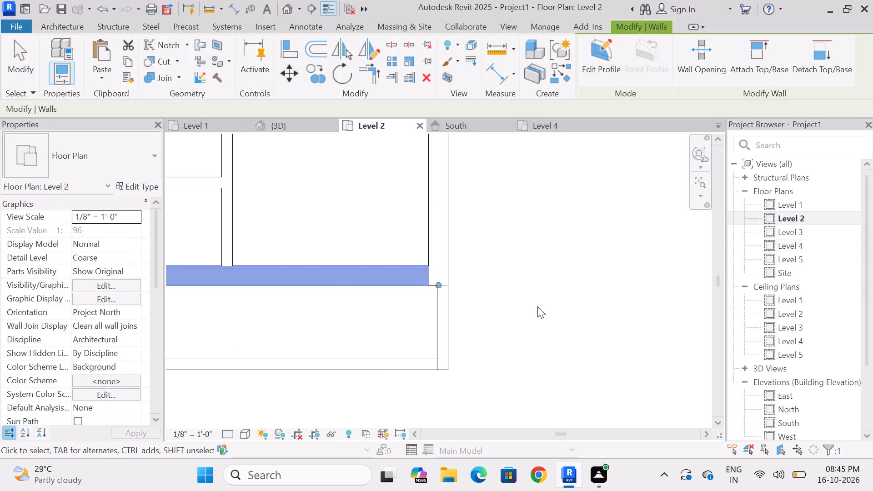
scroll(537, 306, "down", 10)
scroll(282, 309, "up", 4)
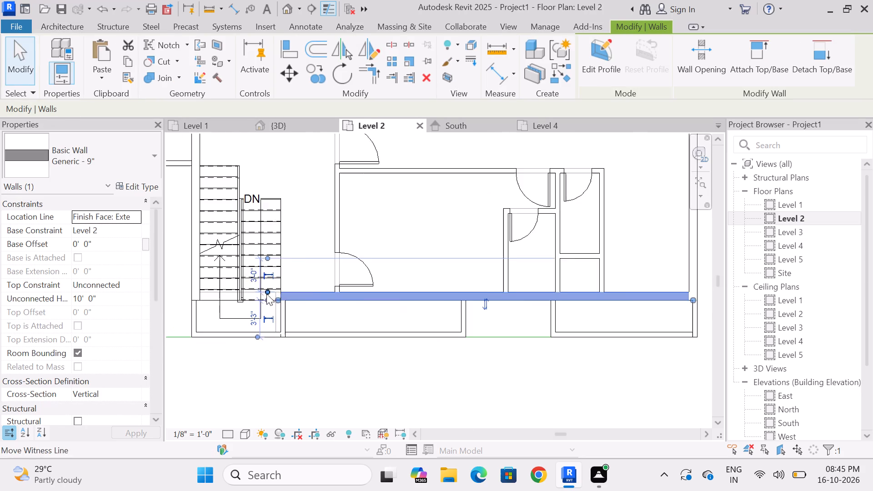
scroll(266, 294, "up", 9)
scroll(372, 314, "up", 3)
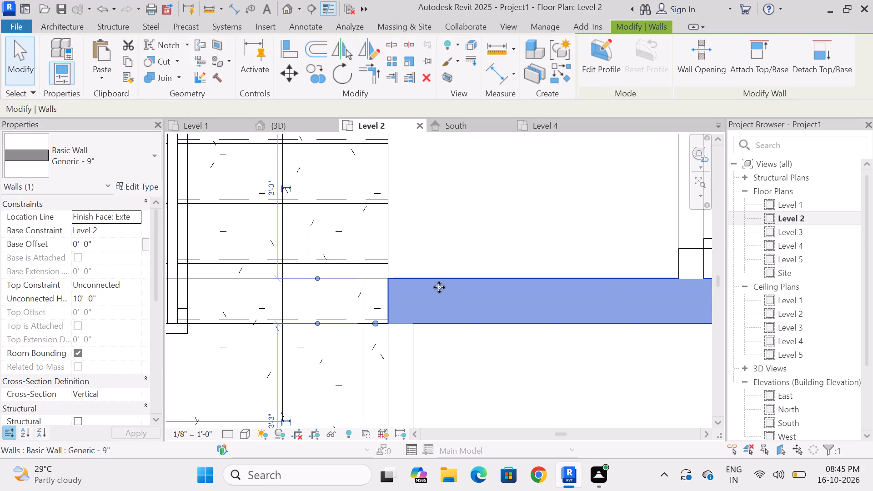
scroll(401, 266, "down", 4)
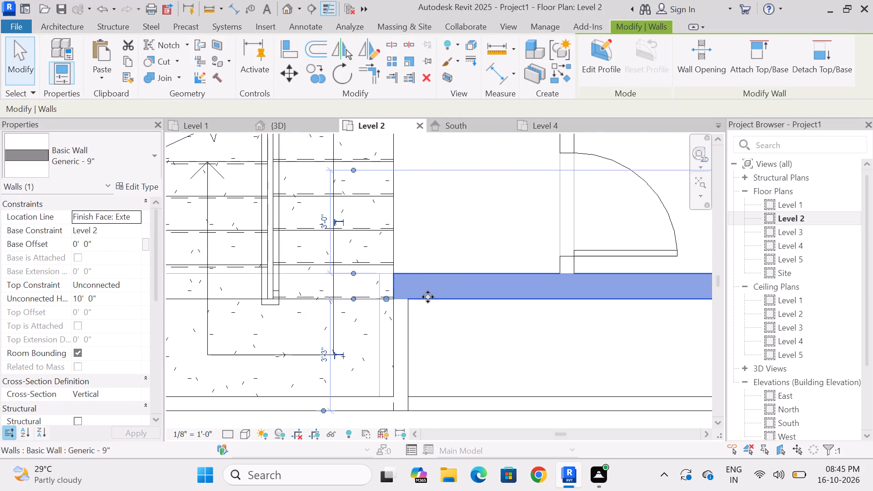
left_click_drag(386, 300, 439, 301)
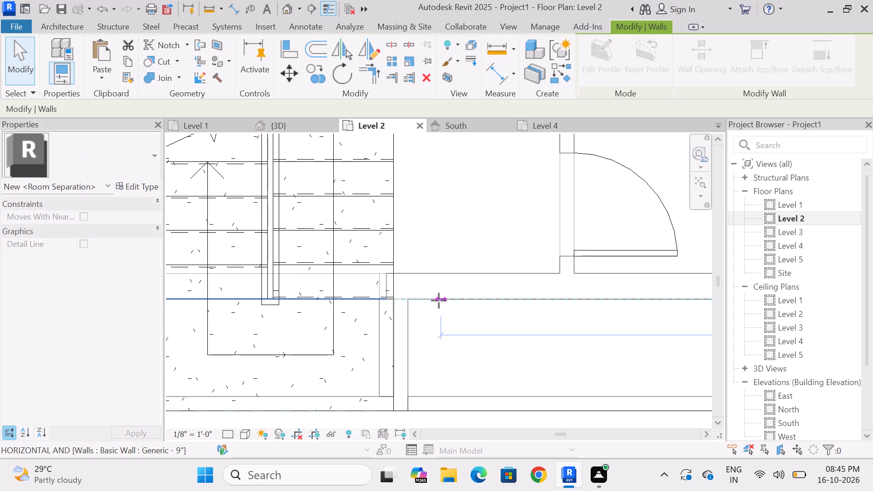
left_click_drag(439, 301, 411, 301)
key("Escape")
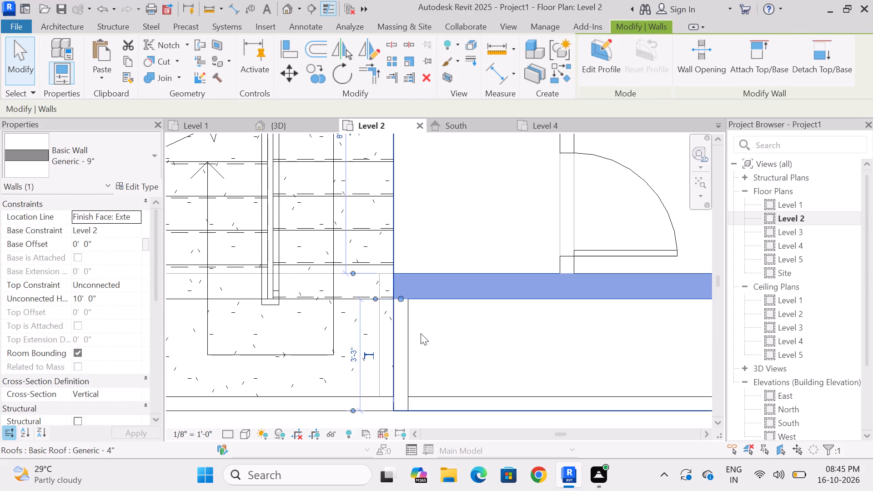
left_click(409, 278)
key("Escape")
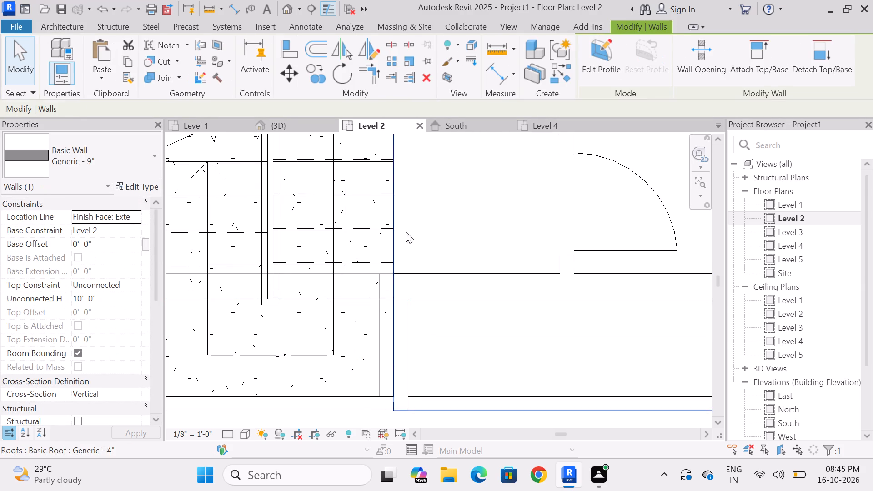
Return to the 3D view and examine the stair enclosure where it meets the front walls on each level.
left_click(279, 124)
middle_click_drag(357, 263, 339, 259, "shift")
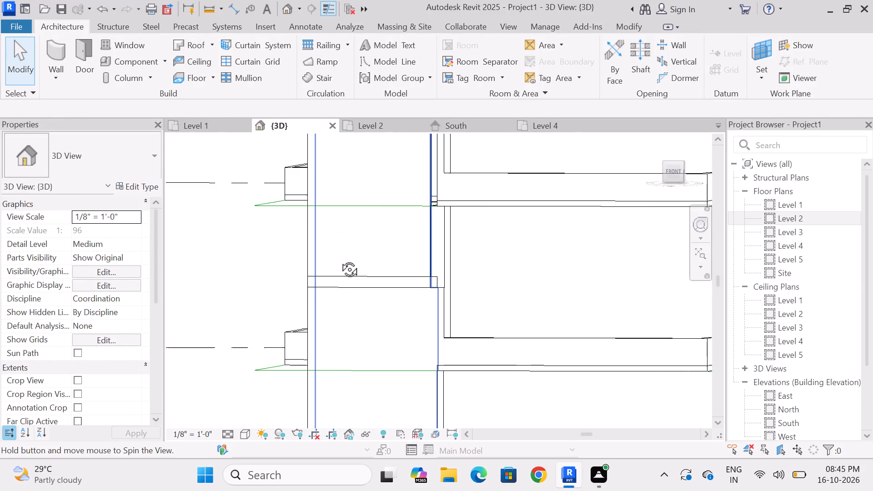
middle_click_drag(339, 259, 341, 258, "shift")
scroll(377, 230, "down", 4)
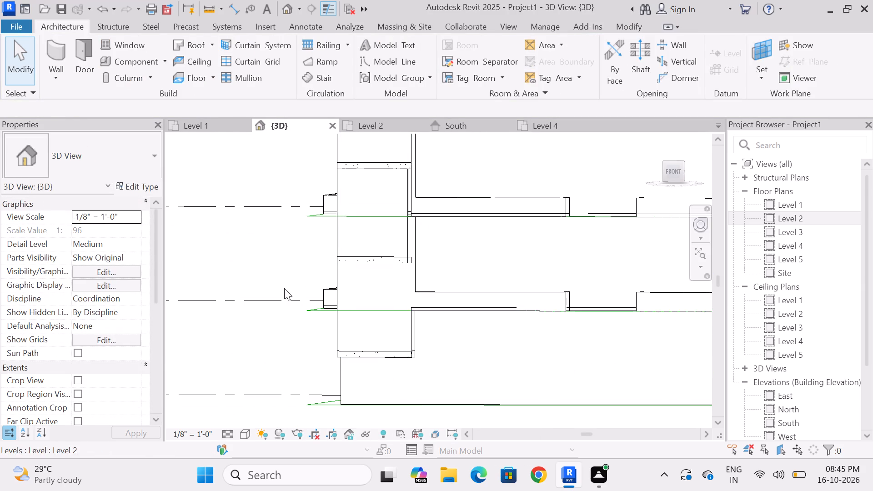
middle_click_drag(284, 292, 297, 301, "shift")
scroll(267, 248, "down", 3)
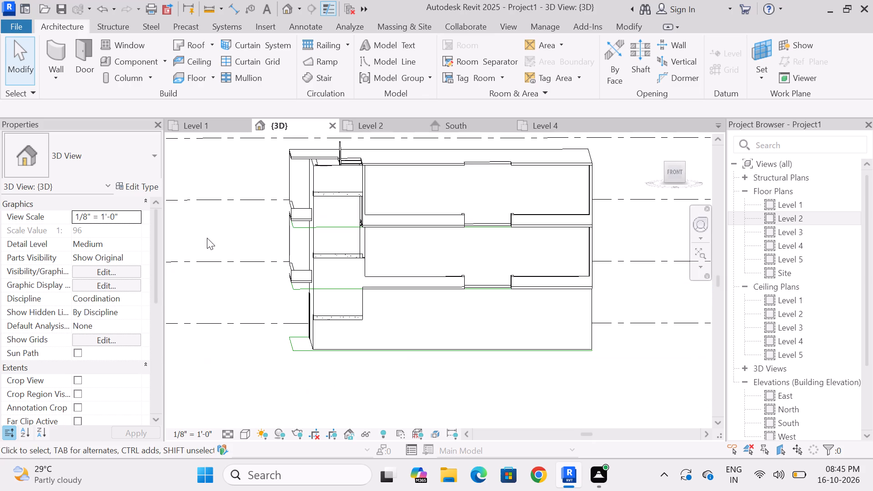
middle_click_drag(250, 279, 237, 292, "shift")
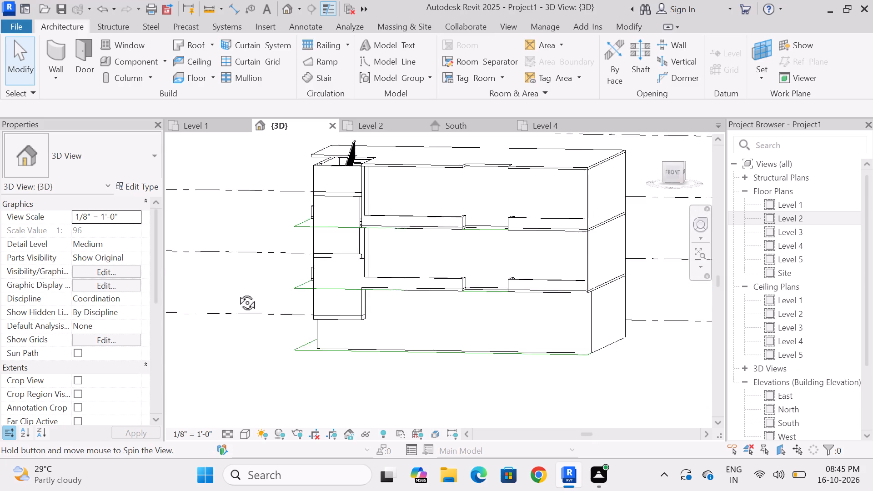
middle_click_drag(237, 292, 249, 286, "shift")
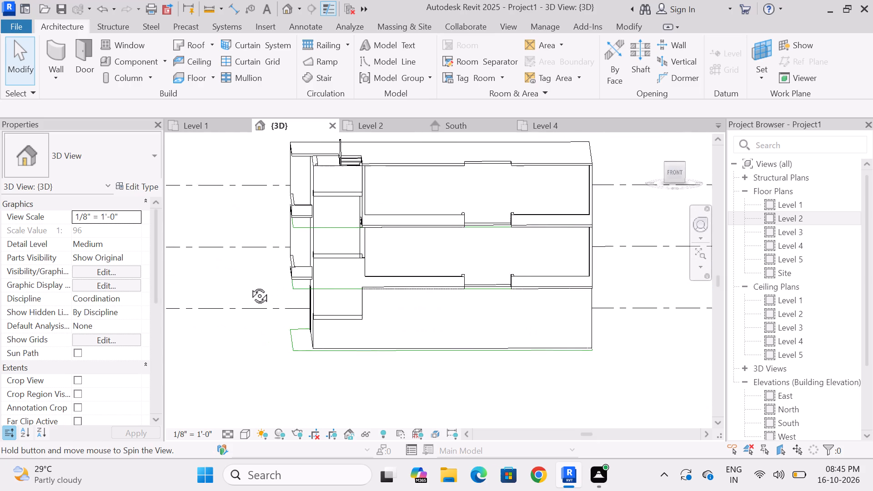
Examine the stair enclosure and its junction with the front walls from the front, left side and corner angles.
middle_click_drag(249, 286, 251, 301, "shift")
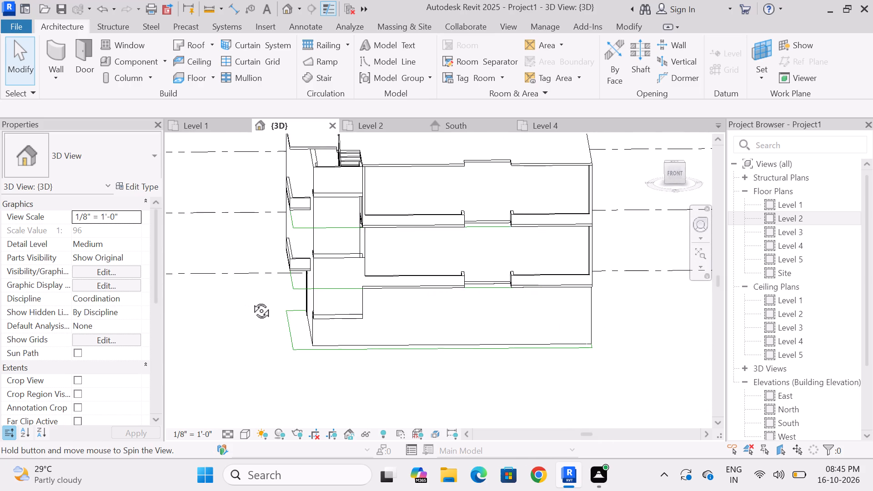
middle_click_drag(251, 301, 267, 281, "shift")
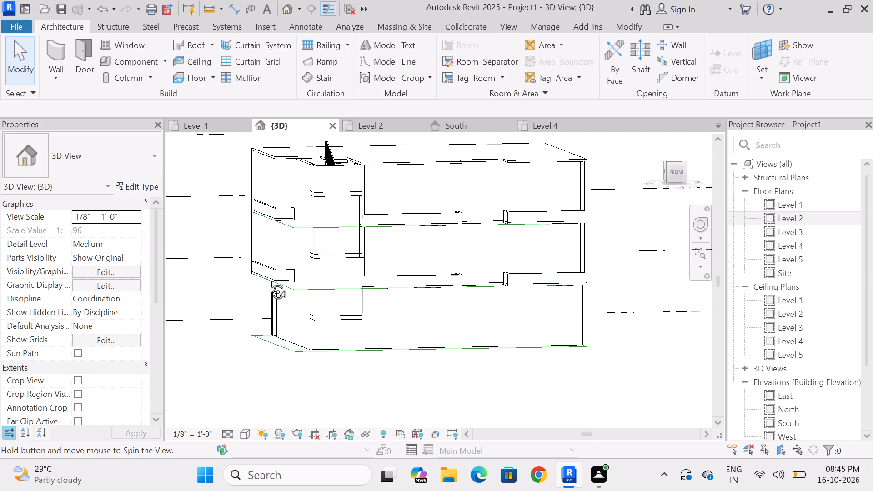
middle_click_drag(267, 281, 284, 279, "shift")
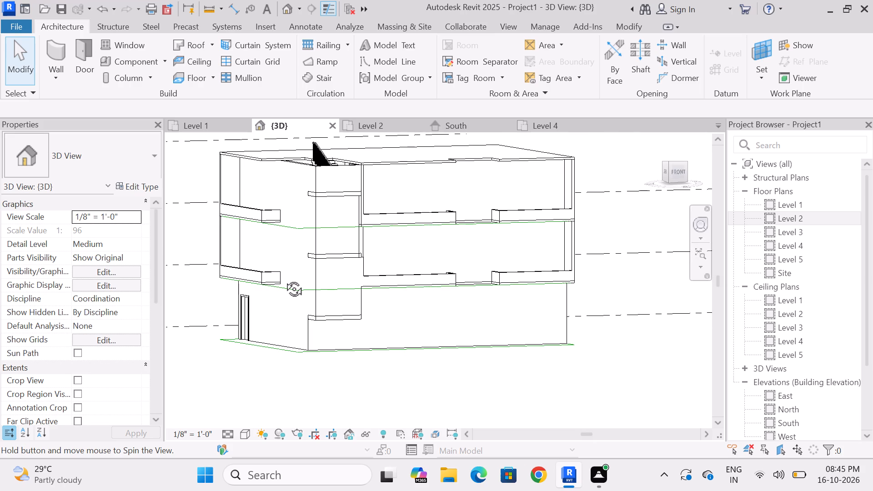
middle_click_drag(284, 279, 404, 274, "shift")
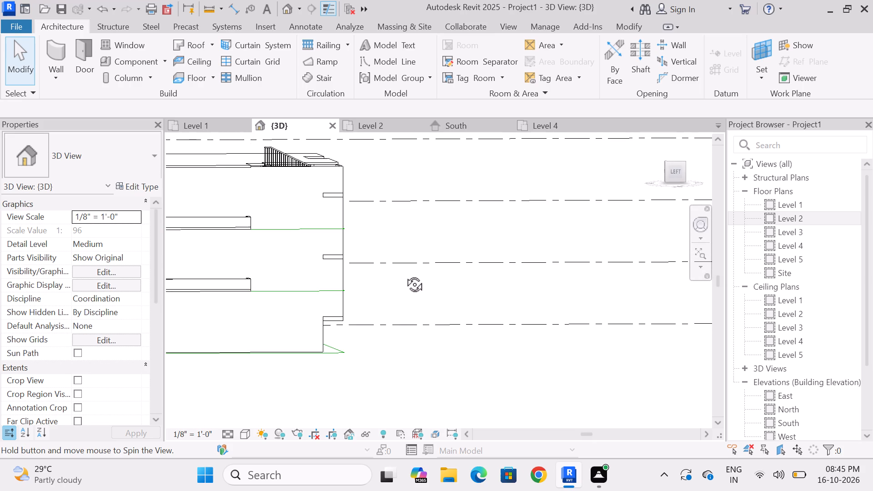
middle_click_drag(404, 274, 405, 274, "shift")
scroll(422, 287, "down", 3)
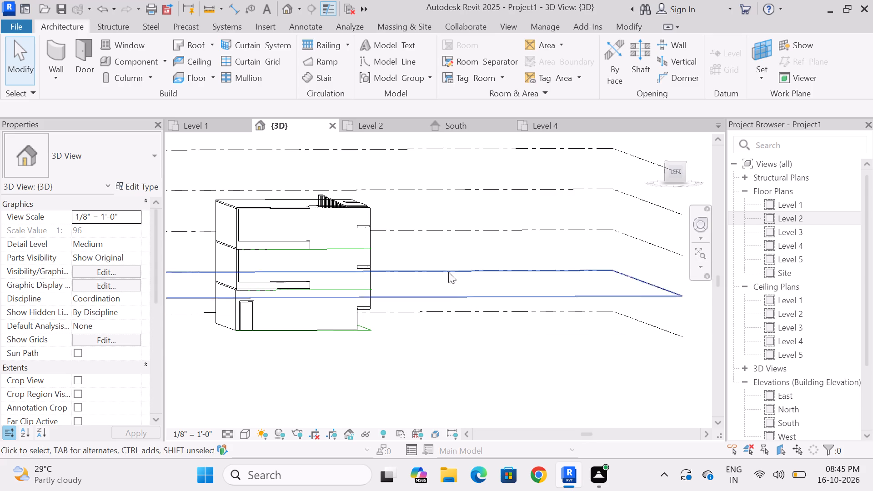
middle_click_drag(485, 322, 376, 328, "shift")
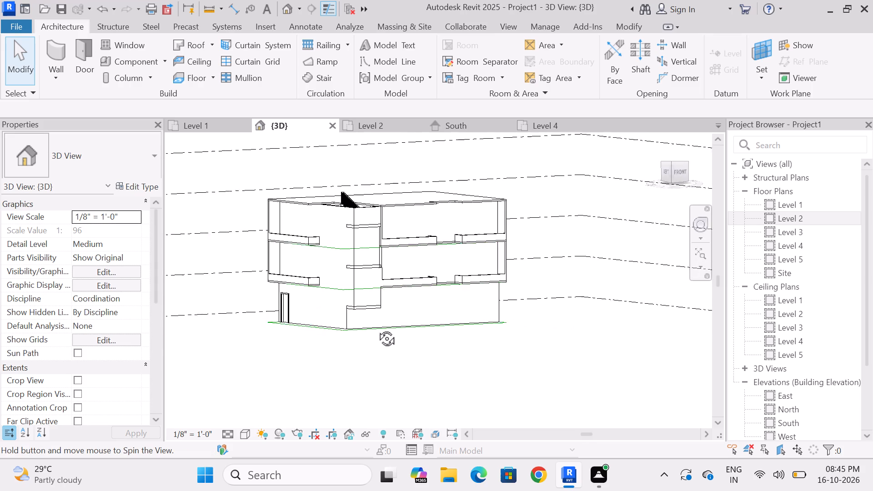
middle_click_drag(376, 328, 353, 338, "shift")
middle_click_drag(431, 346, 363, 368, "shift")
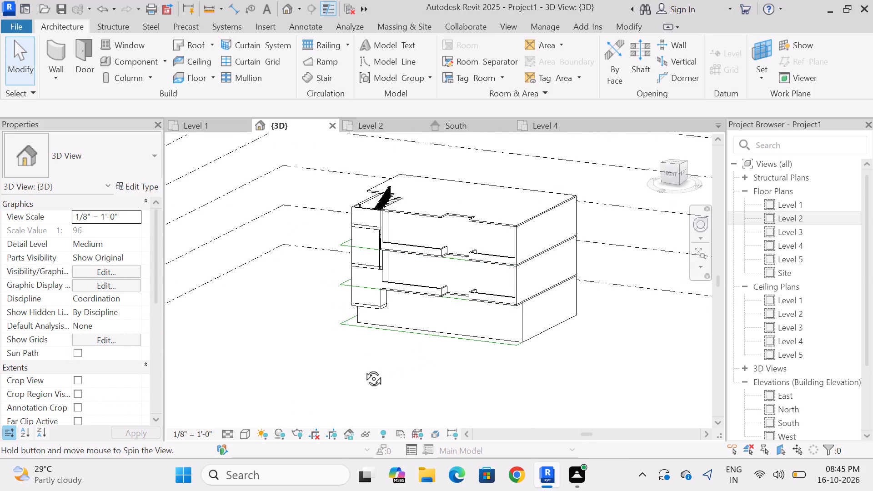
middle_click_drag(363, 368, 479, 346, "shift")
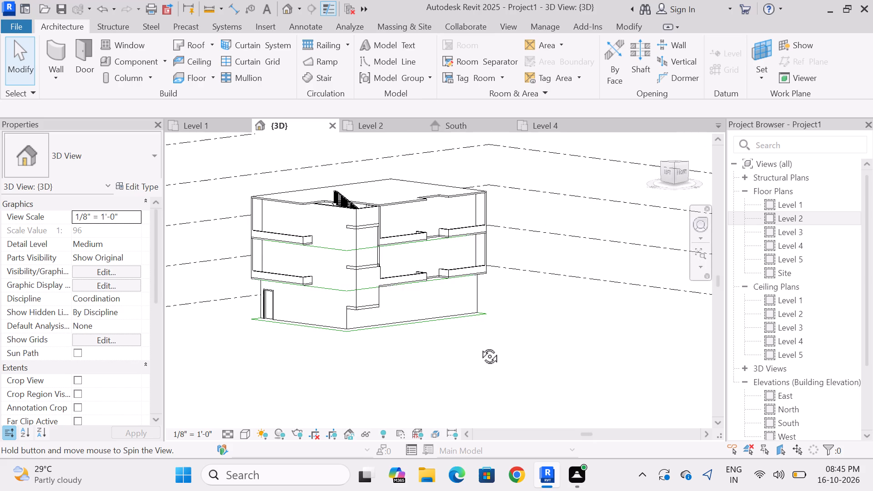
middle_click_drag(479, 346, 532, 336, "shift")
middle_click_drag(524, 340, 433, 342, "shift")
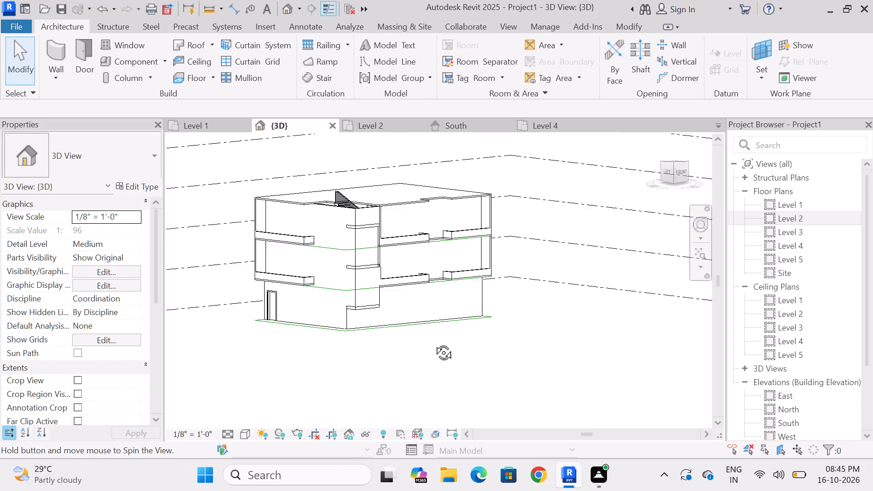
middle_click_drag(433, 342, 348, 326, "shift")
Delete the short Generic - 5" wall piece beside the stair landing, just below Level 3, where it meets the front walls.
scroll(366, 247, "up", 9)
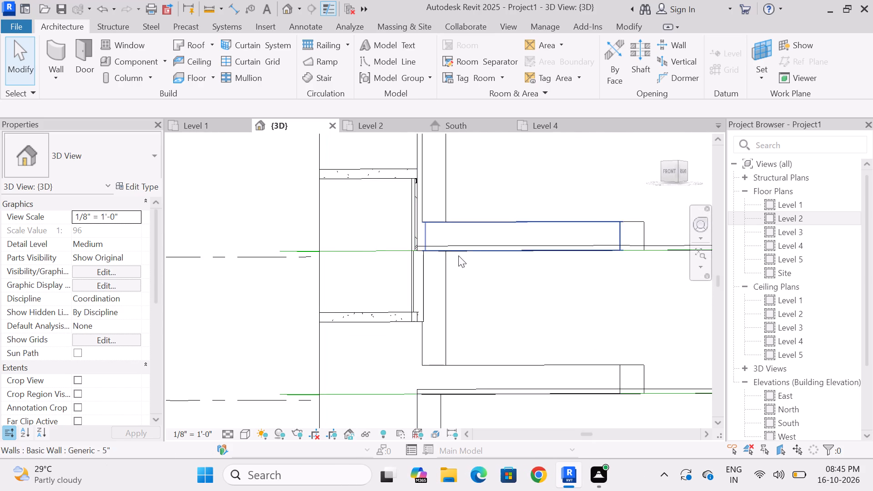
middle_click_drag(465, 266, 500, 271, "shift")
scroll(421, 266, "up", 3)
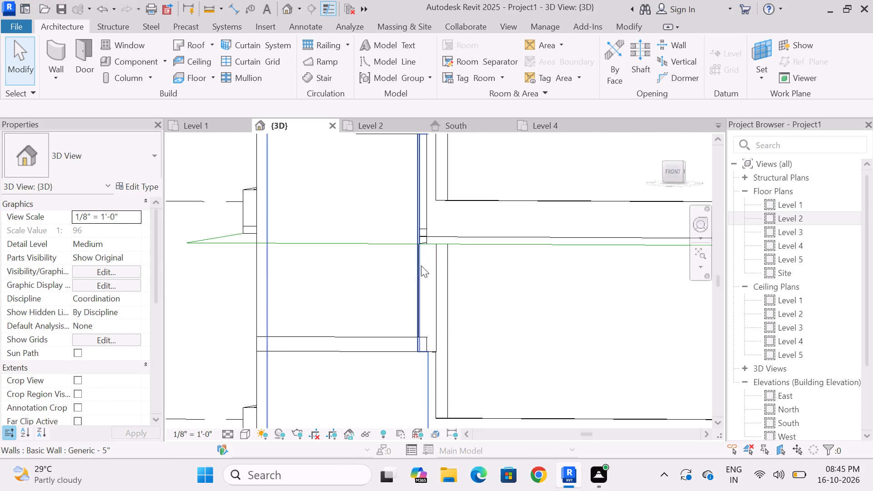
scroll(422, 266, "up", 3)
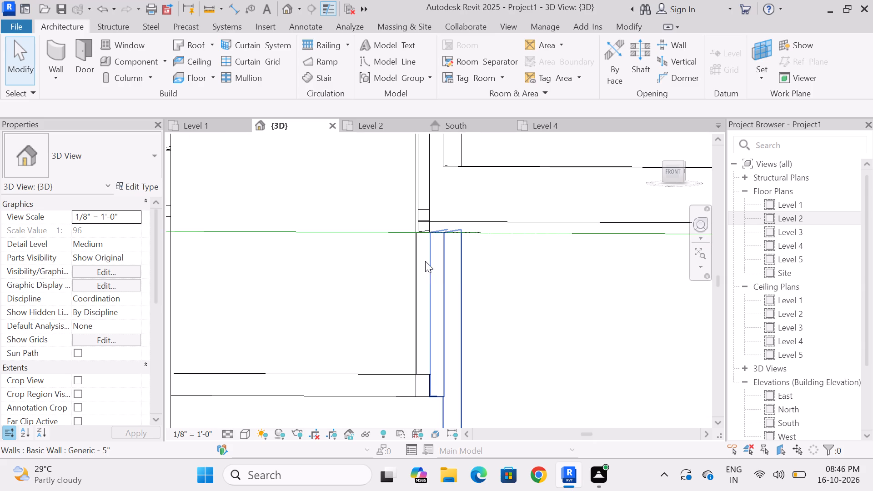
left_click(424, 260)
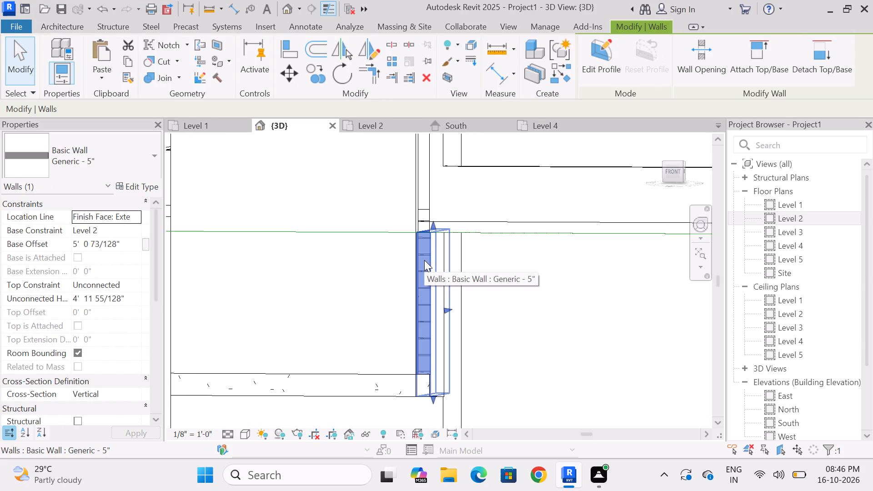
key("Delete")
Examine the stair enclosure and the whole building from the front, left side and corner angles.
scroll(537, 289, "down", 9)
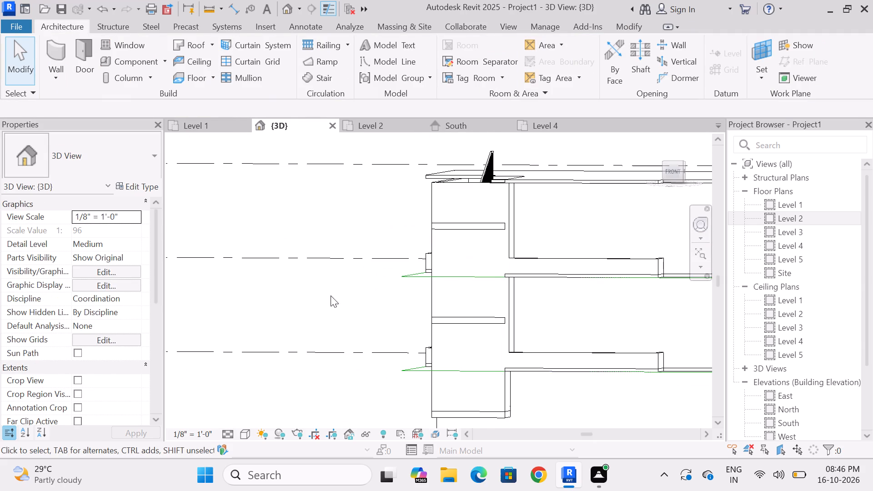
middle_click_drag(316, 296, 319, 362, "shift")
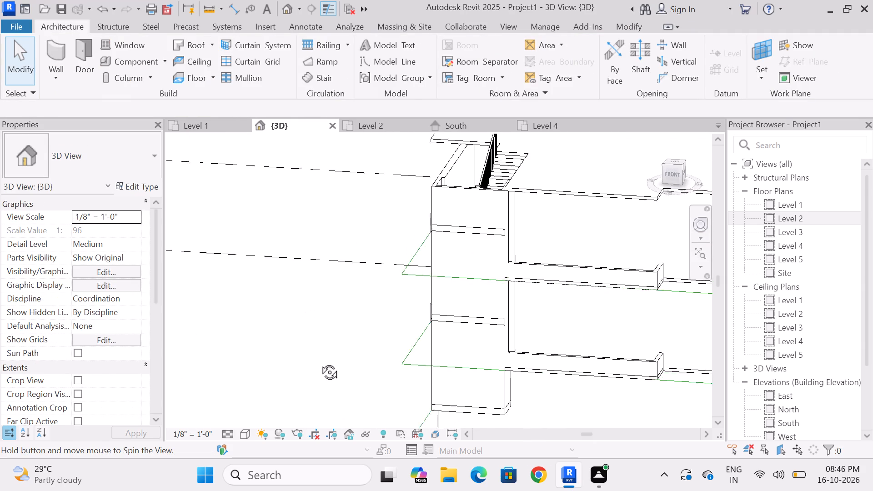
middle_click_drag(319, 362, 488, 320, "shift")
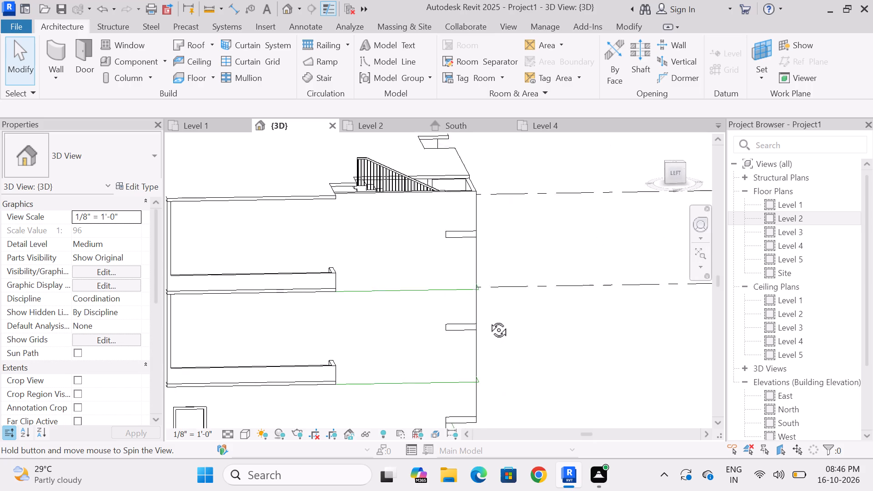
middle_click_drag(488, 320, 336, 292, "shift")
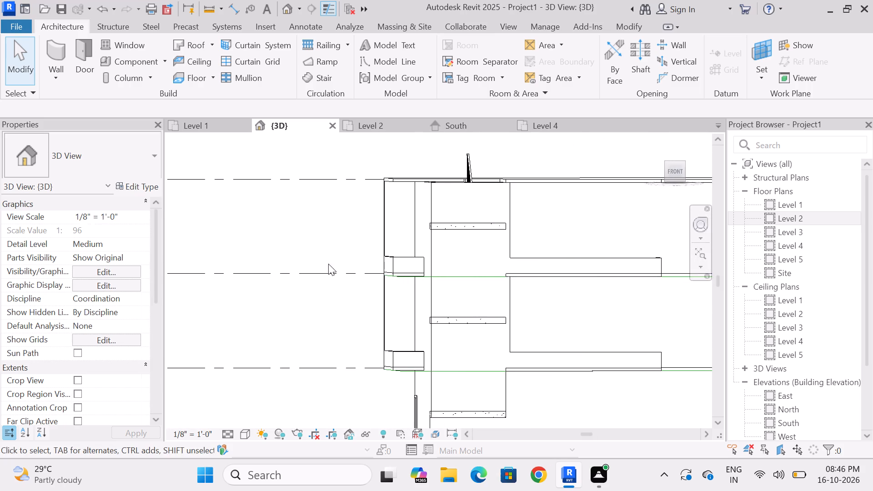
scroll(326, 251, "down", 4)
middle_click_drag(342, 342, 313, 374, "shift")
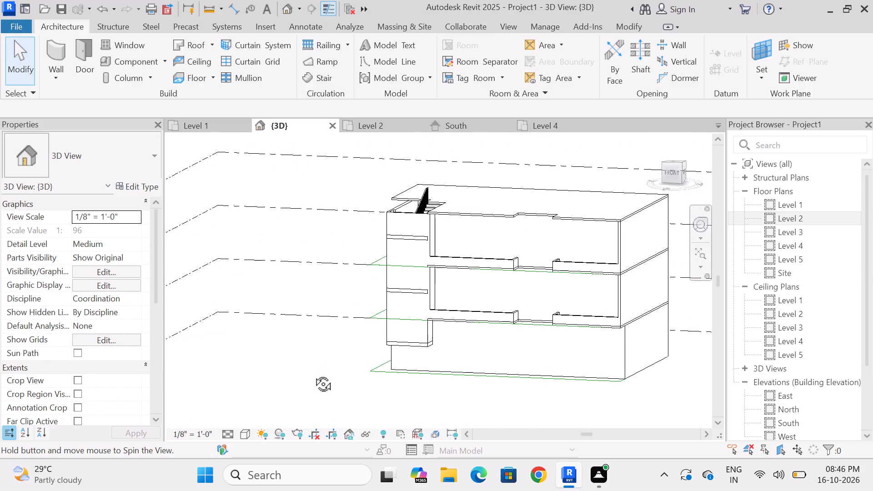
middle_click_drag(313, 374, 394, 393, "shift")
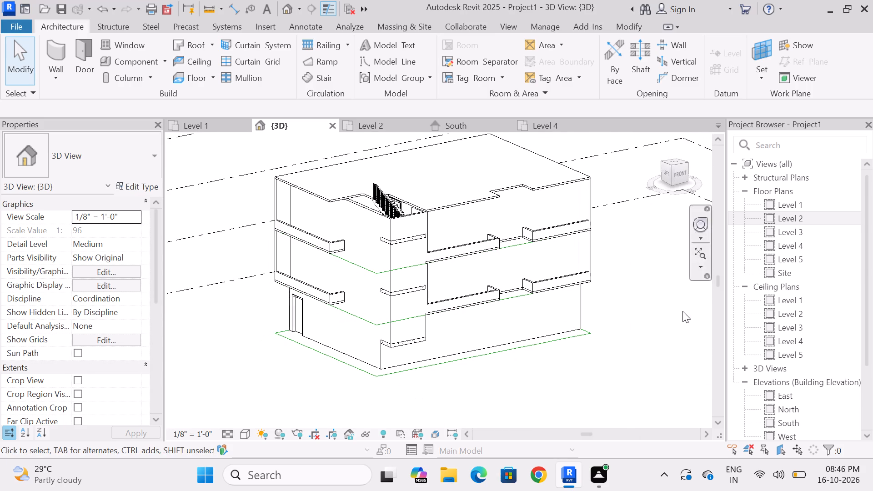
In the Level 4 floor plan, draw a Generic - 5" wall, 4' high and about 48' long, along the roof's north edge.
double_click(777, 245)
scroll(480, 265, "down", 3)
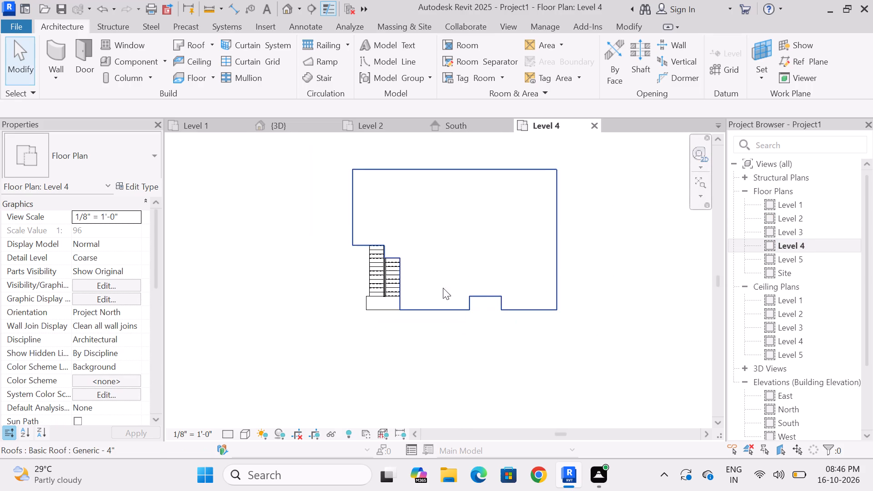
left_click(53, 59)
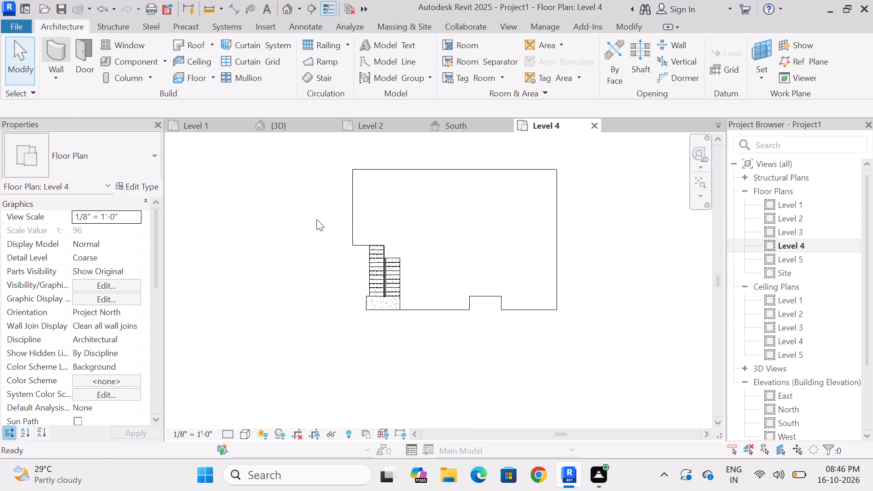
left_click(114, 296)
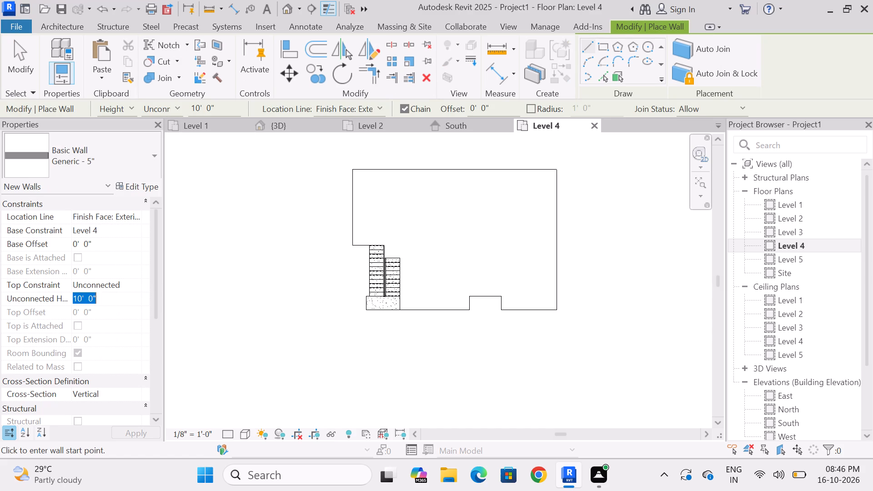
key("BackSpace")
type("4'")
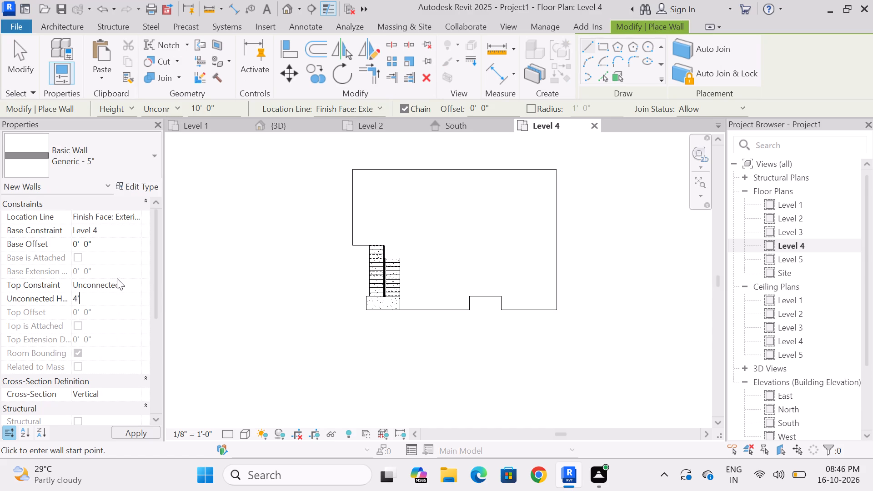
key("Return")
scroll(375, 158, "up", 12)
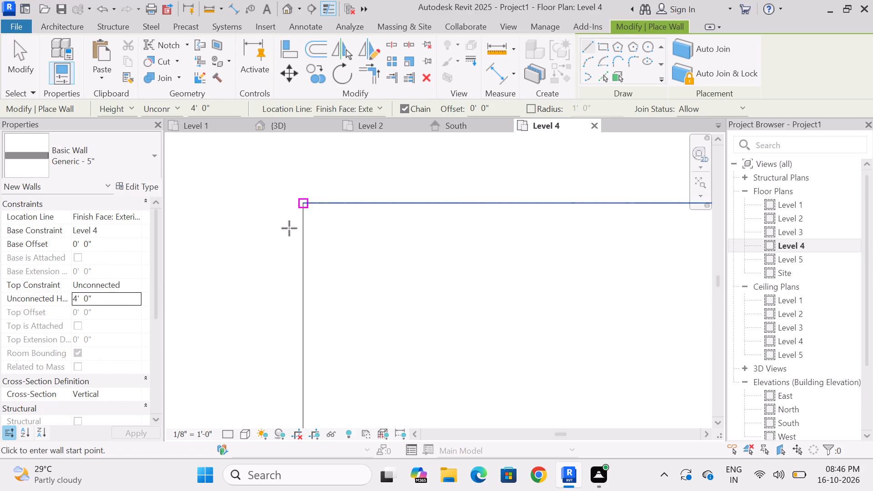
left_click(303, 202)
scroll(261, 236, "down", 9)
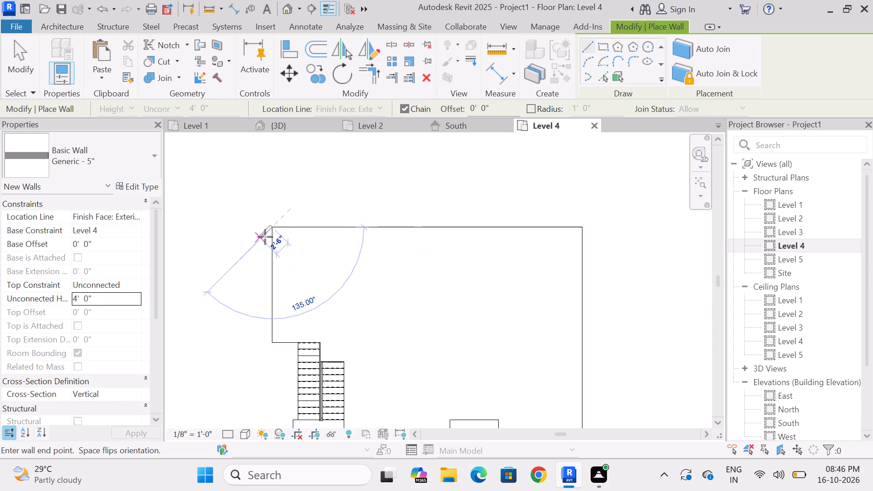
scroll(577, 215, "up", 7)
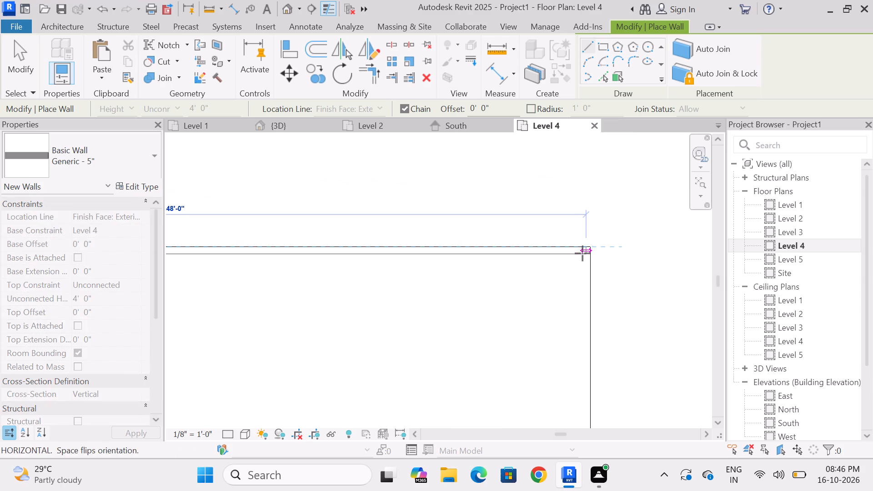
scroll(597, 248, "up", 4)
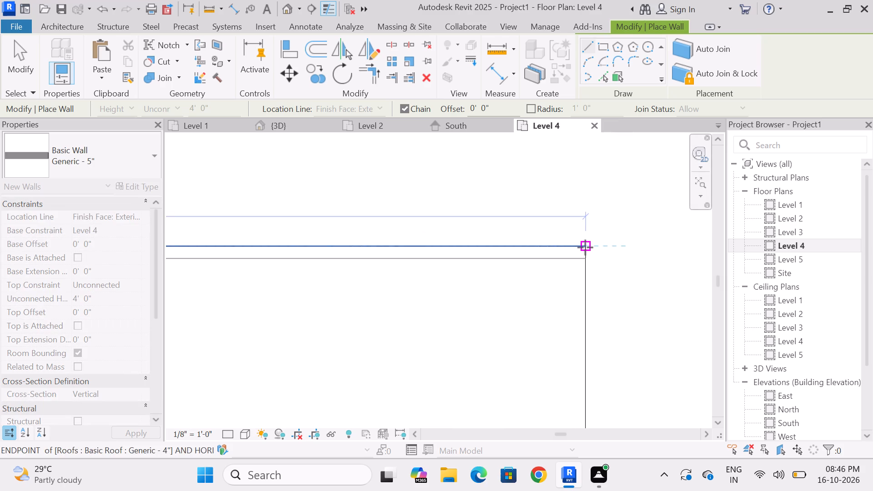
left_click(584, 246)
Continue the wall chain down the roof's east edge and 13'-0 1/2" along the south edge to the recess corner.
scroll(584, 246, "down", 15)
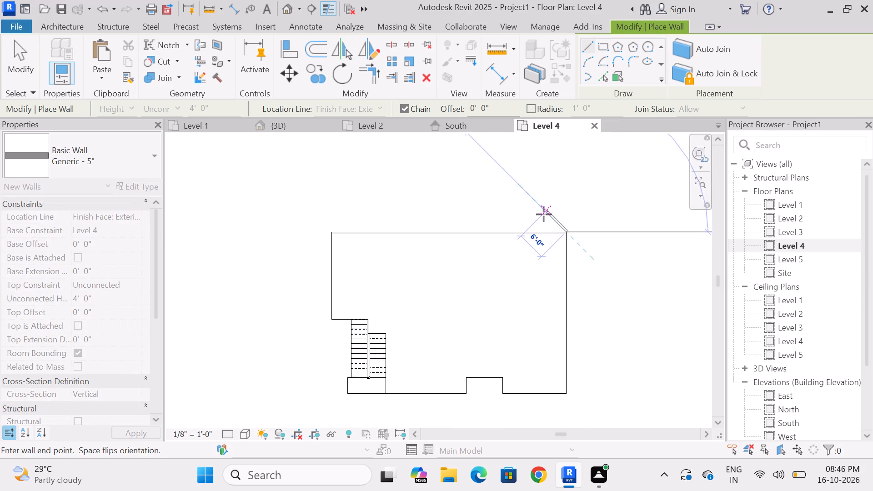
scroll(544, 214, "down", 2)
scroll(558, 317, "up", 13)
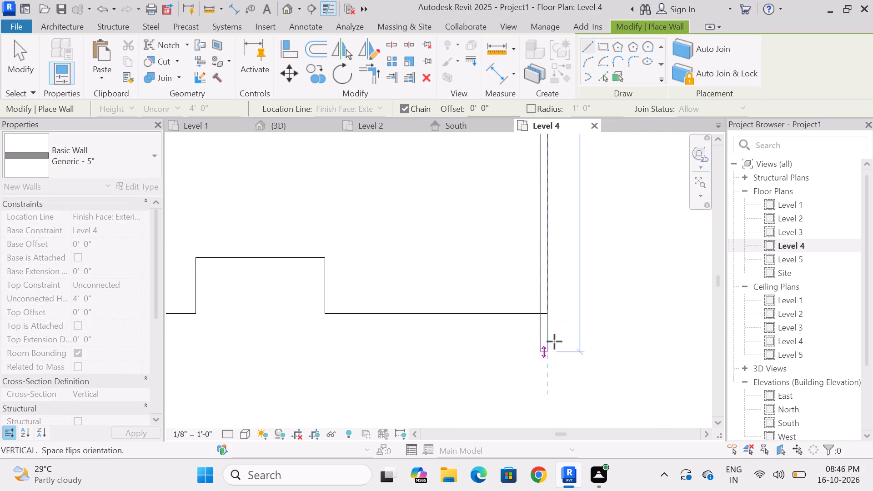
left_click(550, 315)
scroll(547, 314, "down", 3)
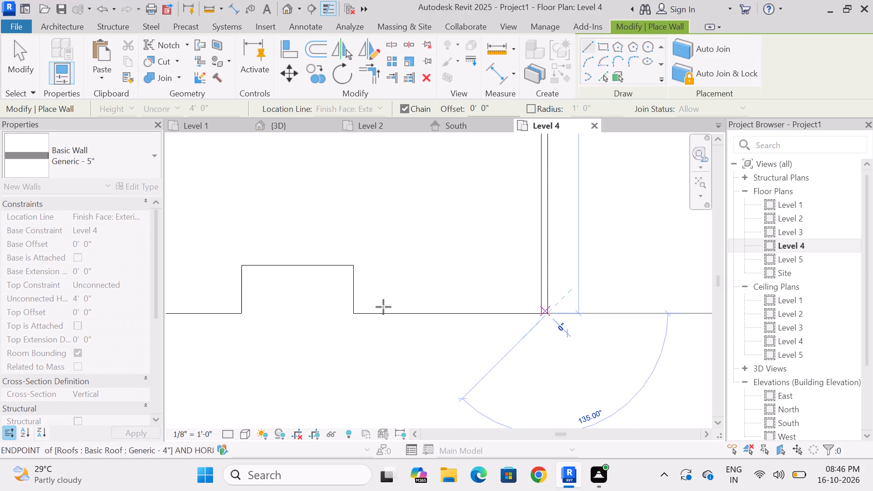
scroll(381, 307, "up", 6)
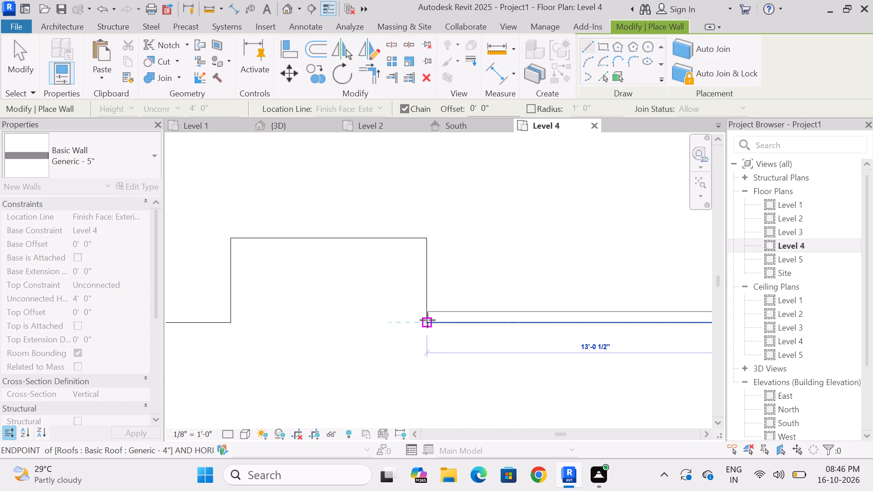
left_click(427, 321)
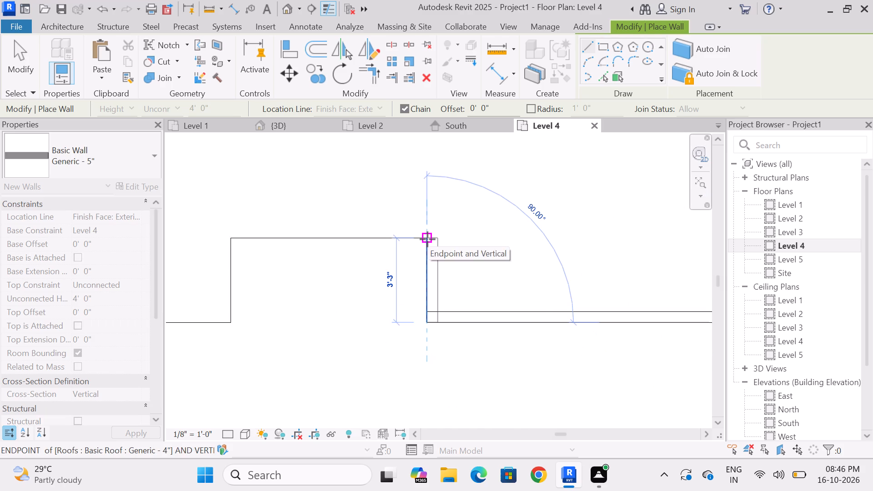
Continue the wall chain around the south recess, 3'-3" inward, 7'-6 1/2" across and back out to the south edge.
left_click(427, 239)
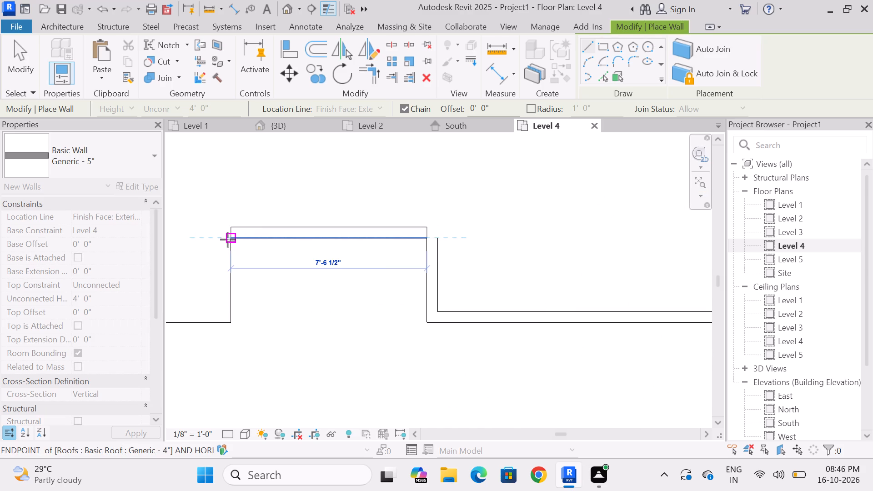
left_click(231, 240)
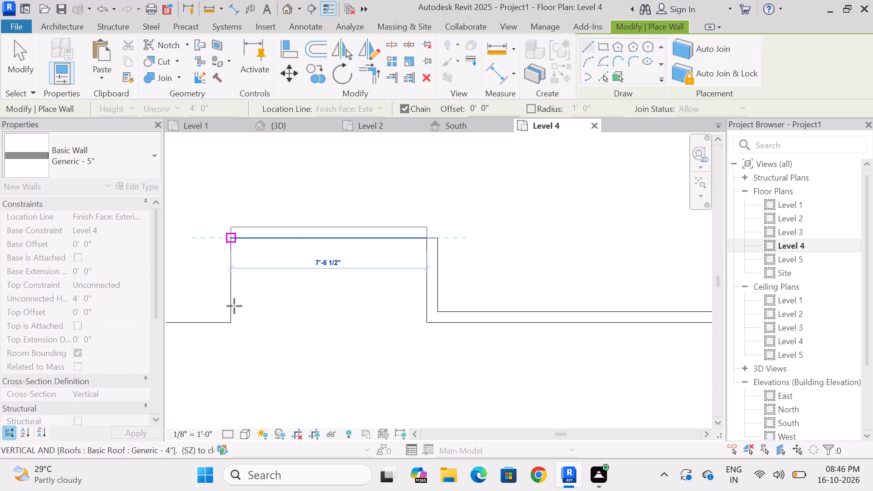
left_click(230, 322)
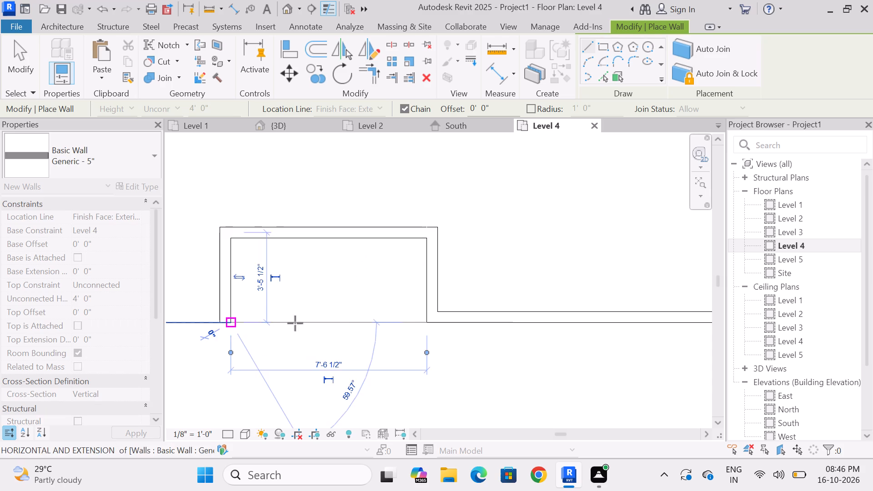
Continue the Level 4 parapet wall chain about 16'-6" west along the south edge to the stair's southeast corner.
scroll(384, 317, "down", 14)
scroll(368, 328, "up", 8)
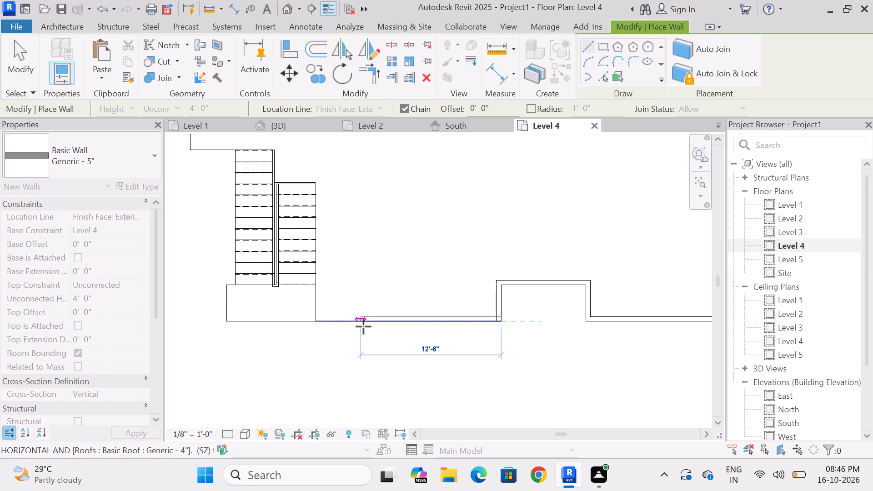
scroll(363, 326, "up", 5)
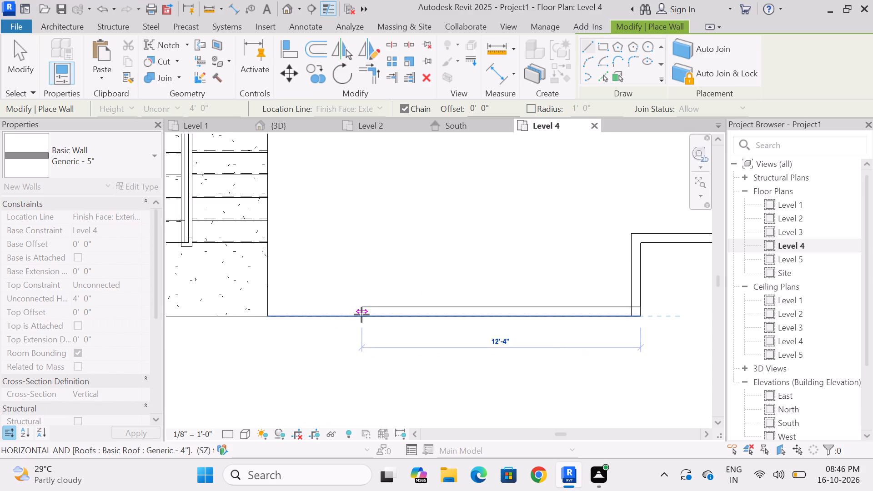
scroll(361, 314, "up", 3)
scroll(361, 314, "down", 4)
scroll(279, 301, "up", 6)
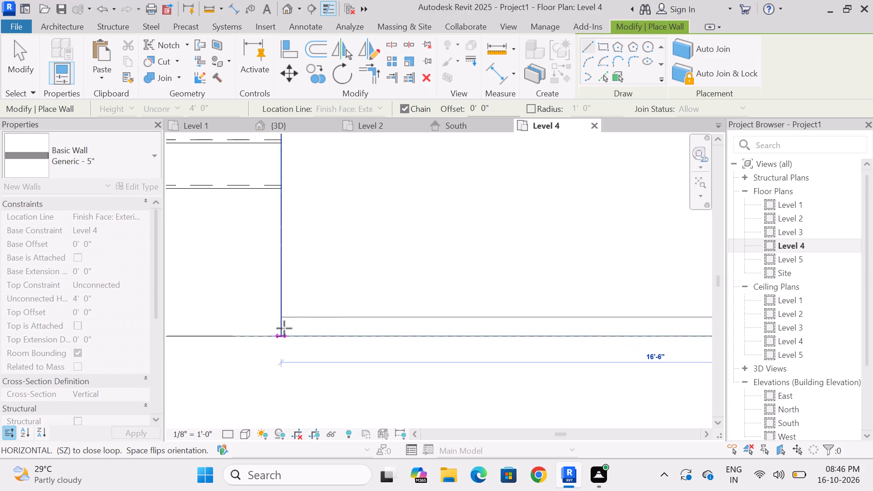
left_click(281, 333)
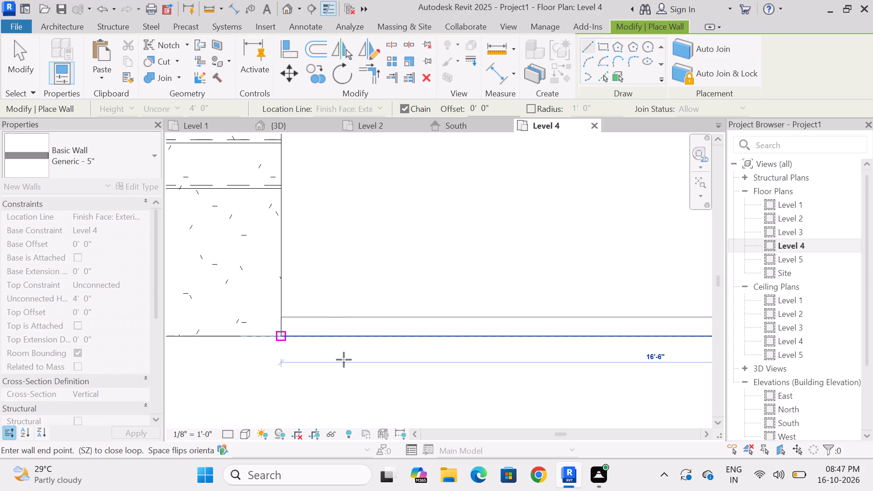
Continue the wall chain north along the stair's east side, about 20'-3 1/2" long, ending beyond the stair landing.
scroll(364, 362, "down", 13)
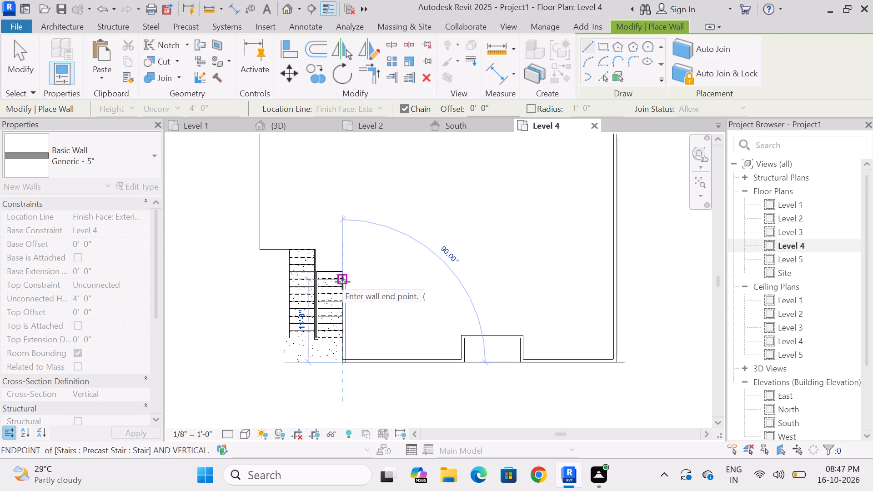
scroll(342, 282, "up", 11)
scroll(345, 295, "down", 4)
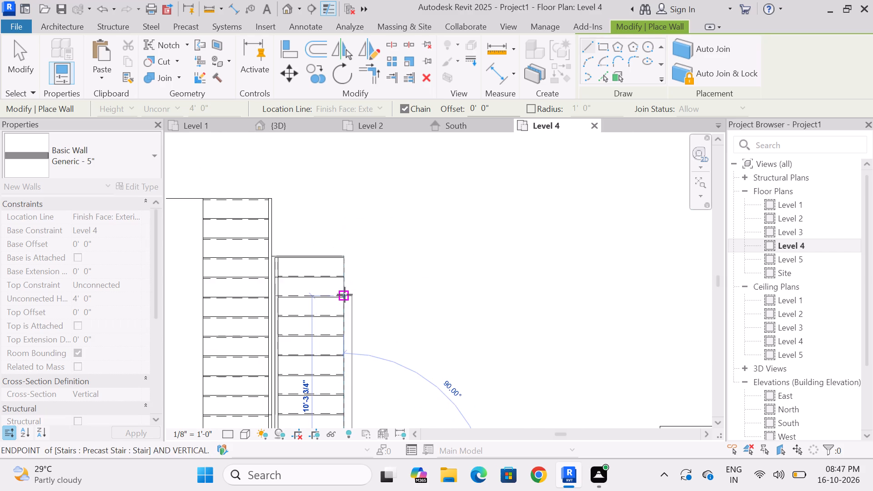
scroll(346, 295, "down", 6)
scroll(351, 249, "down", 3)
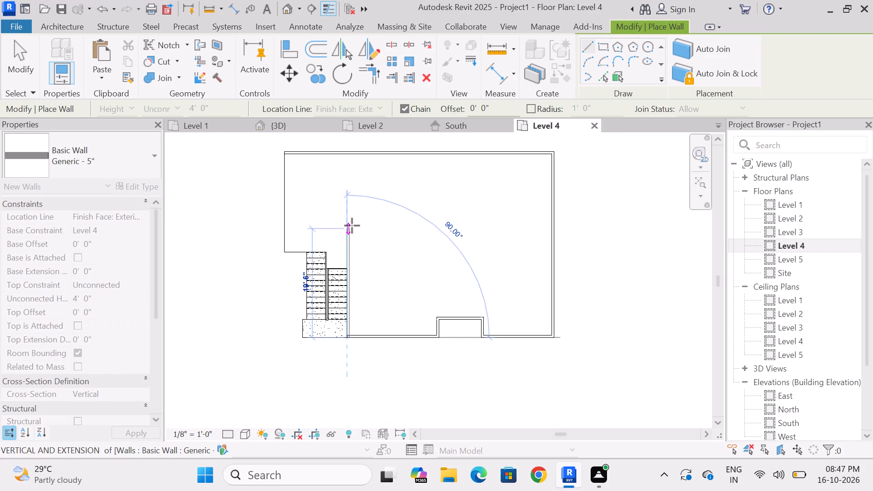
left_click(352, 222)
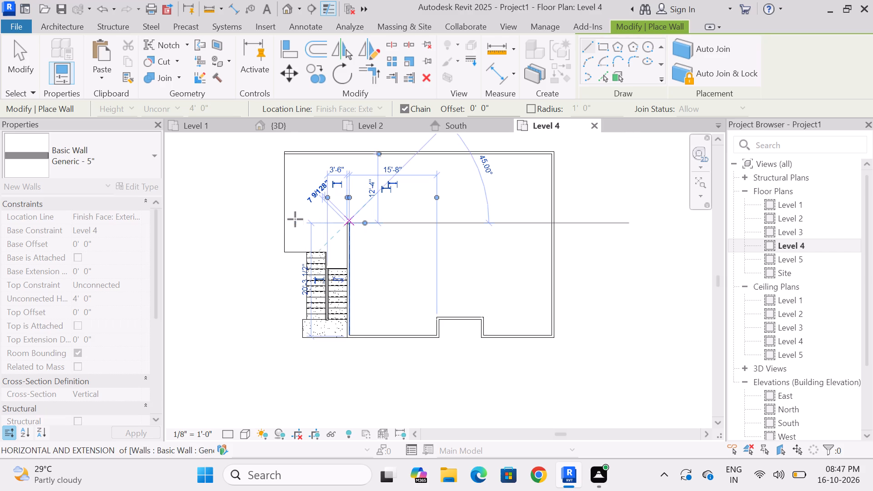
Continue the wall chain west to the roof's west edge and north to the northwest corner, closing the parapet loop.
scroll(290, 219, "up", 6)
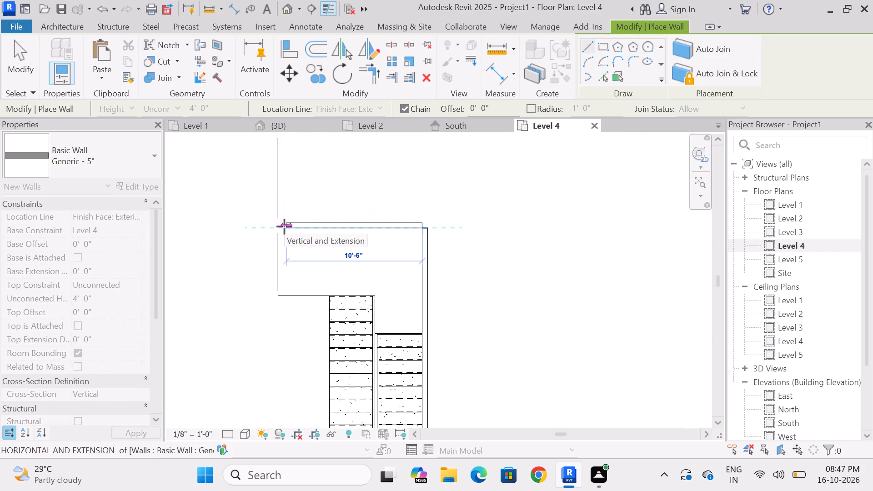
key("space")
scroll(284, 226, "up", 4)
key("space")
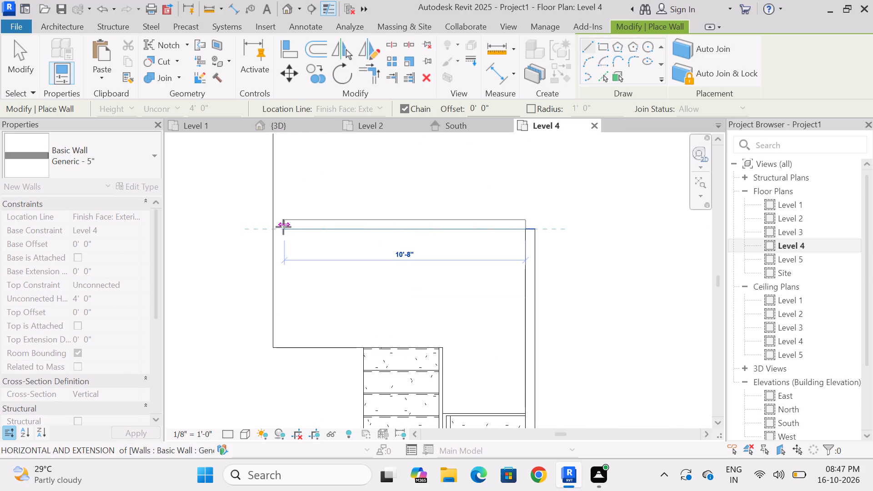
left_click(275, 227)
scroll(281, 314, "down", 7)
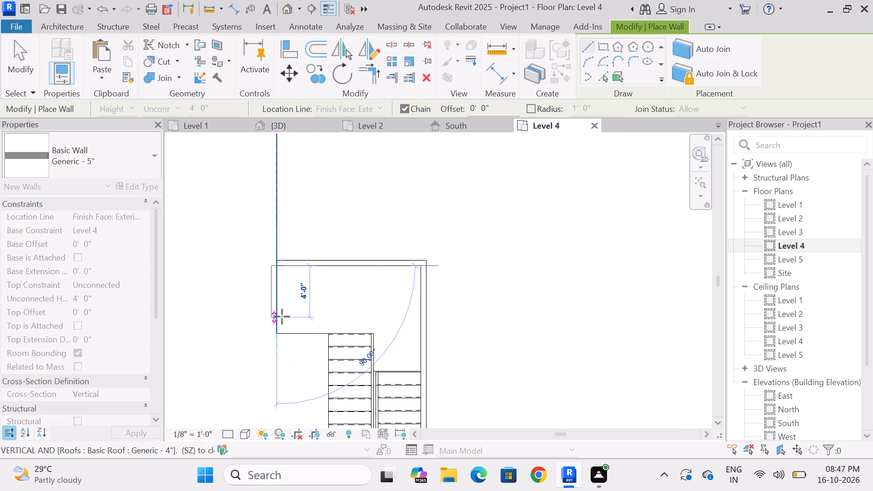
scroll(282, 316, "down", 1)
scroll(286, 180, "up", 12)
scroll(258, 295, "up", 1)
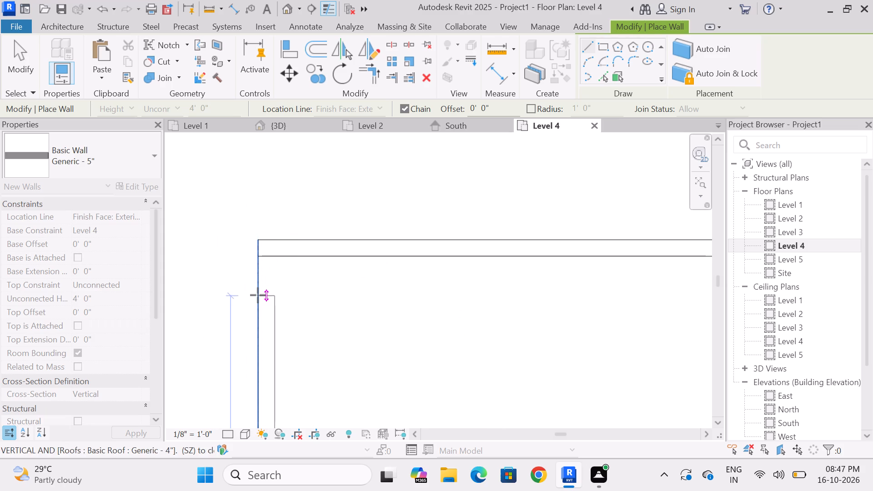
left_click(263, 251)
key("Escape")
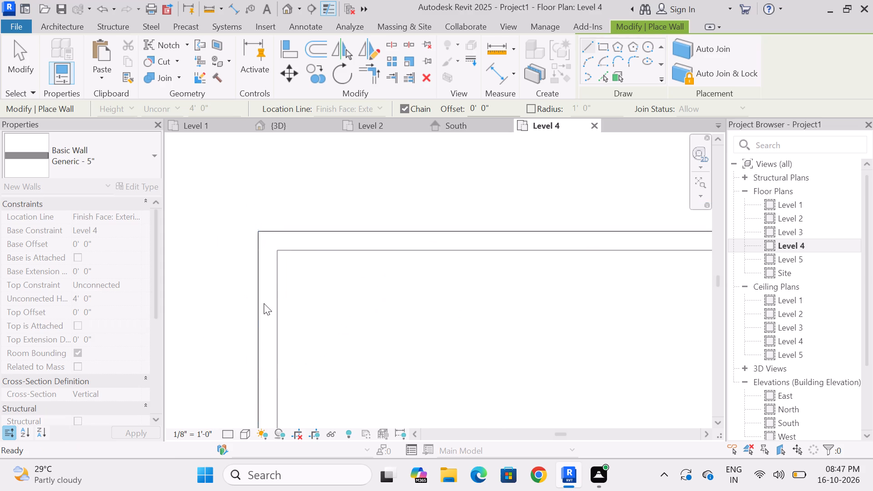
Draw Generic - 5" walls with 10' unconnected height down the stair landing's west edge and 4'-0" east to the stair.
scroll(317, 192, "down", 18)
scroll(316, 192, "down", 5)
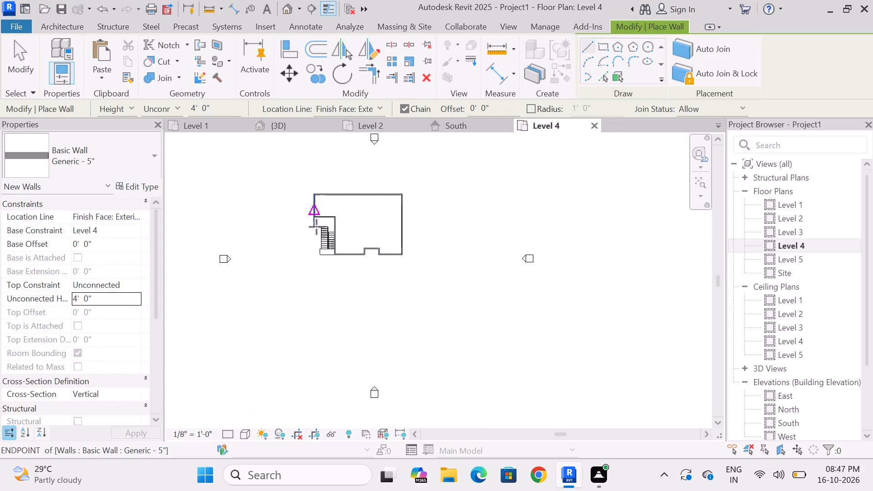
scroll(316, 228, "up", 14)
scroll(290, 299, "down", 4)
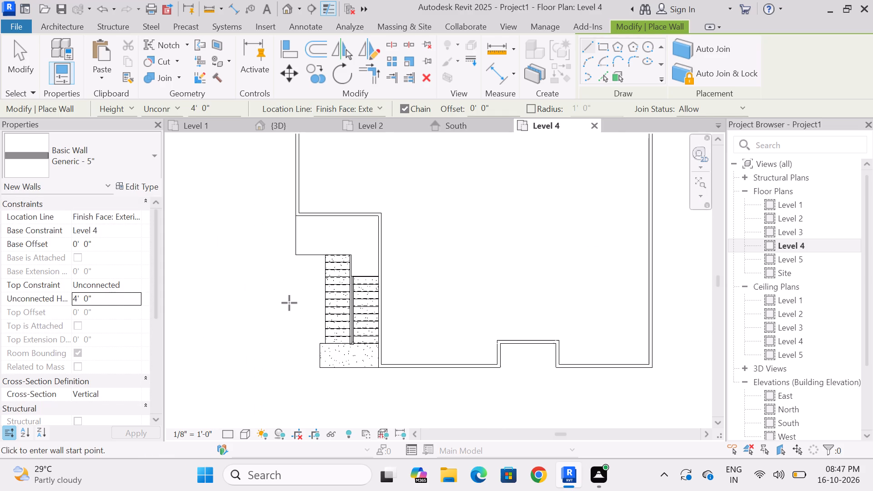
scroll(289, 303, "up", 3)
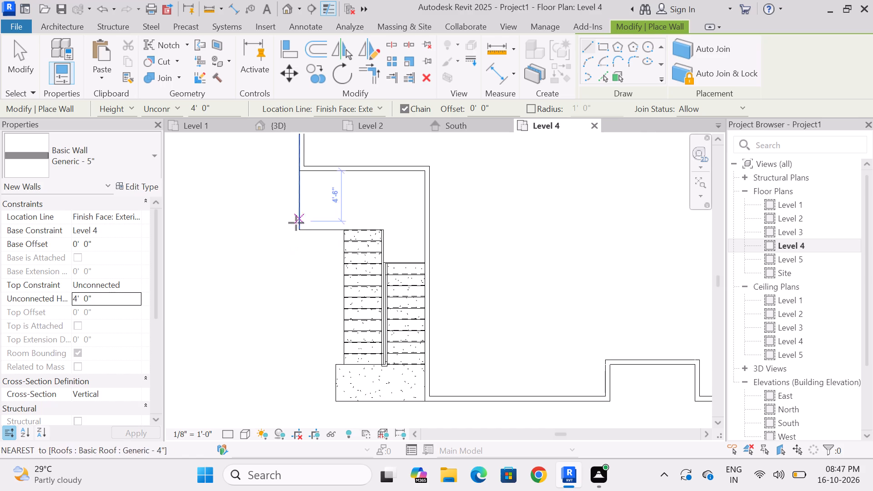
scroll(279, 316, "down", 2)
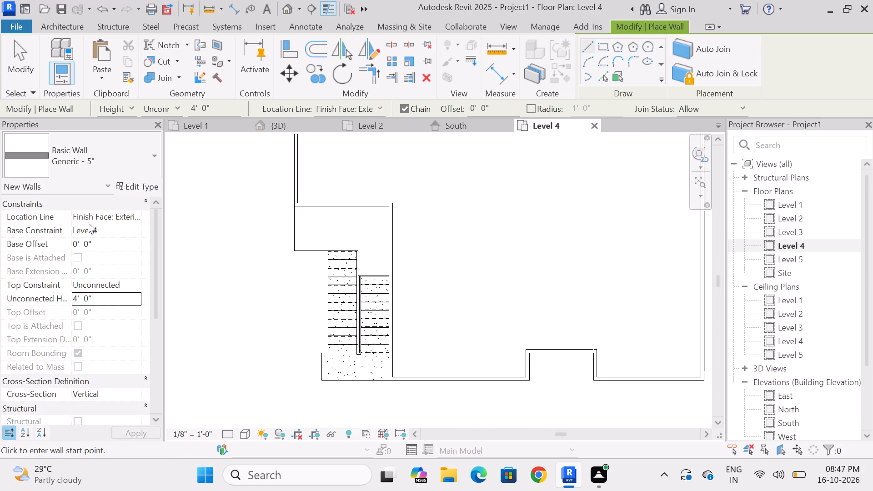
left_click(119, 299)
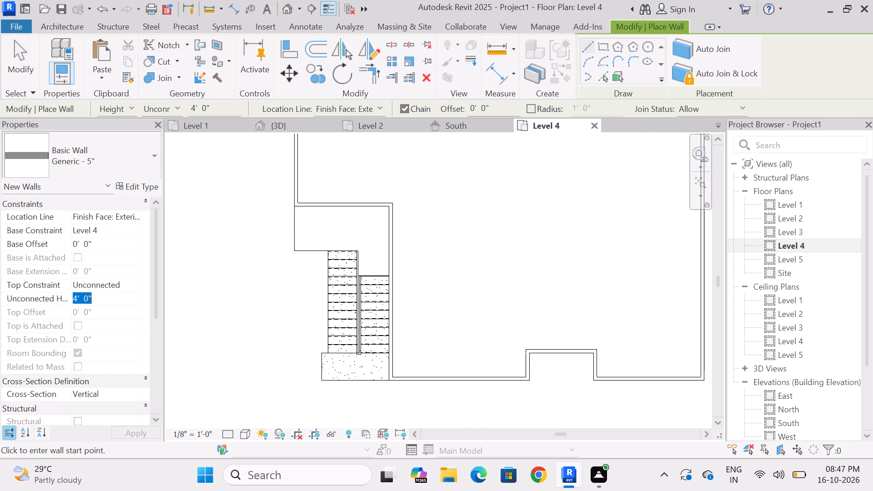
key("BackSpace")
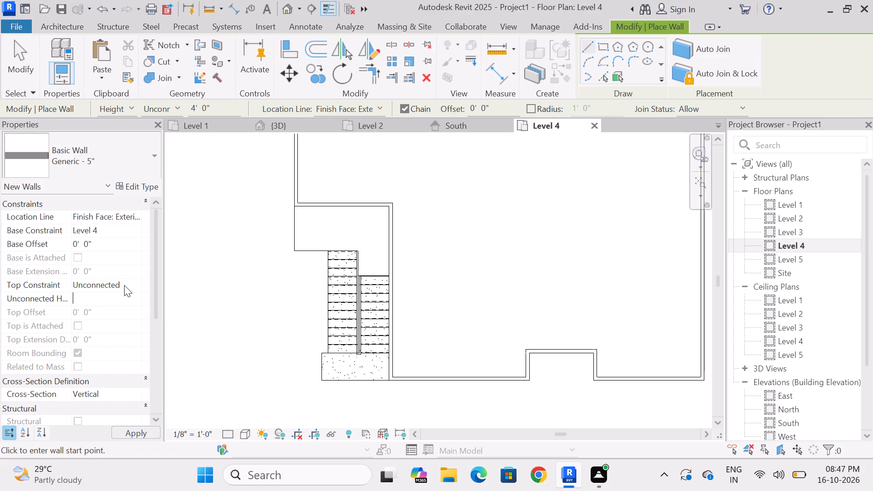
key("1")
key("0")
key("apostrophe")
key("Return")
scroll(319, 209, "up", 8)
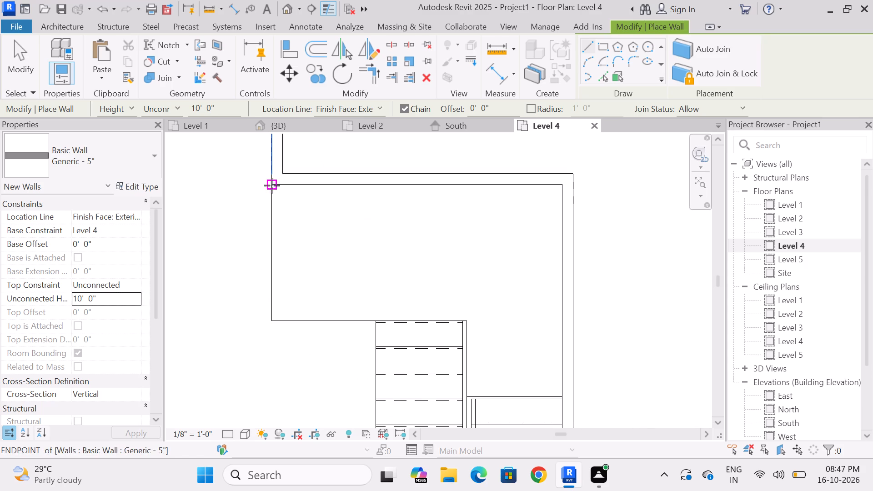
left_click(273, 184)
key("space")
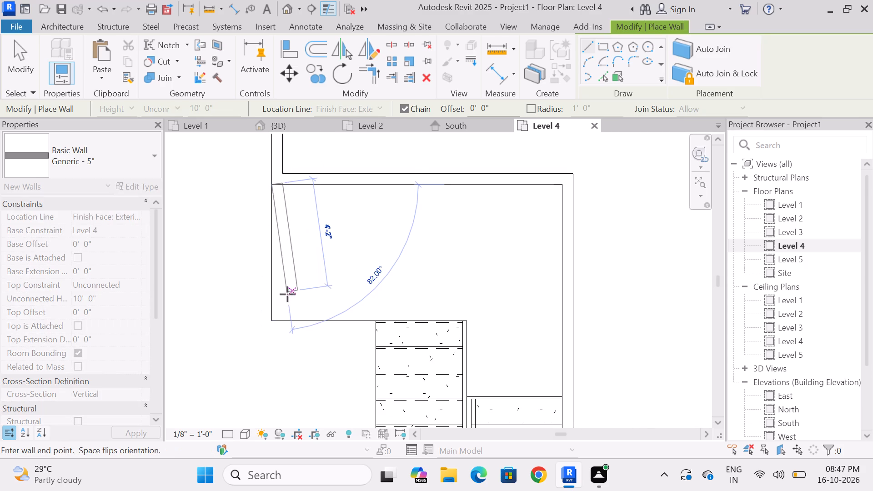
left_click(271, 321)
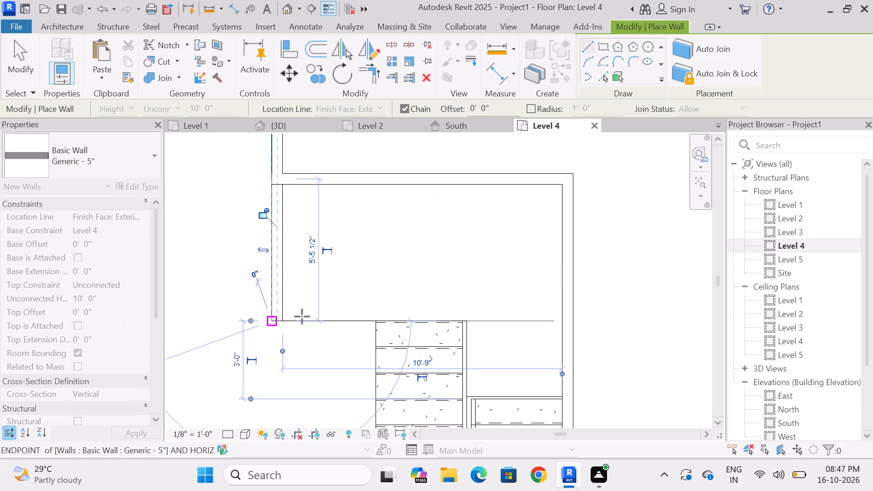
left_click(376, 318)
key("Escape")
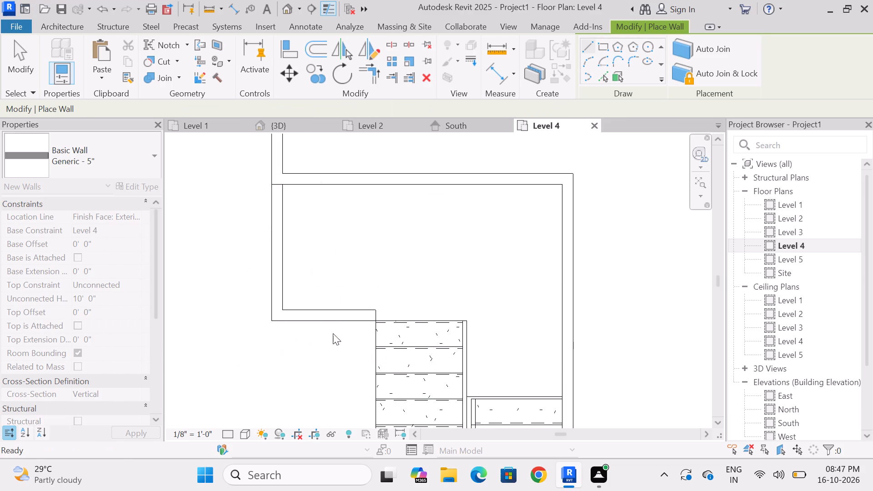
scroll(317, 331, "down", 13)
scroll(381, 276, "up", 6)
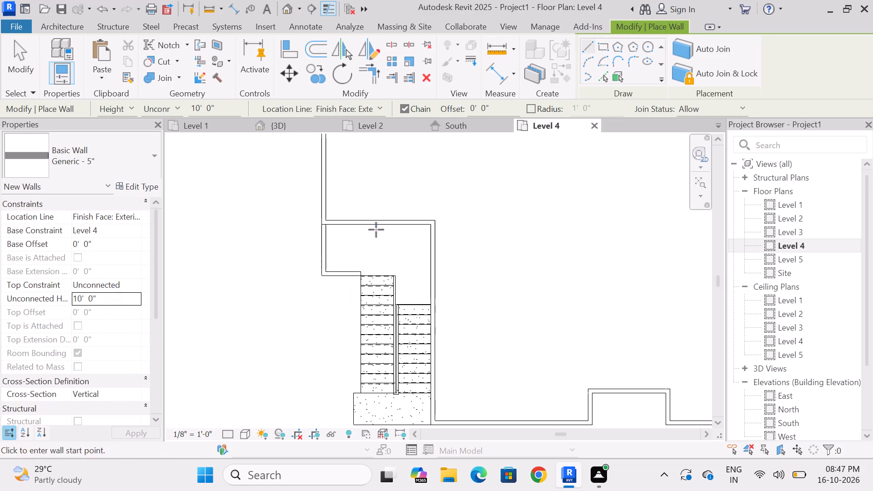
key("Escape")
Examine the wall north of the stair landing and the surrounding stair and parapet walls in the Level 4 plan.
left_click(390, 222)
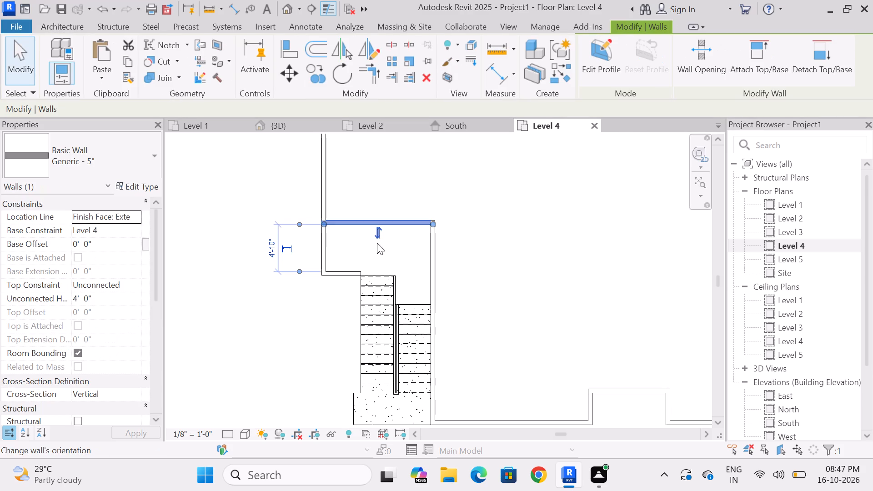
scroll(377, 243, "up", 4)
scroll(170, 282, "down", 3)
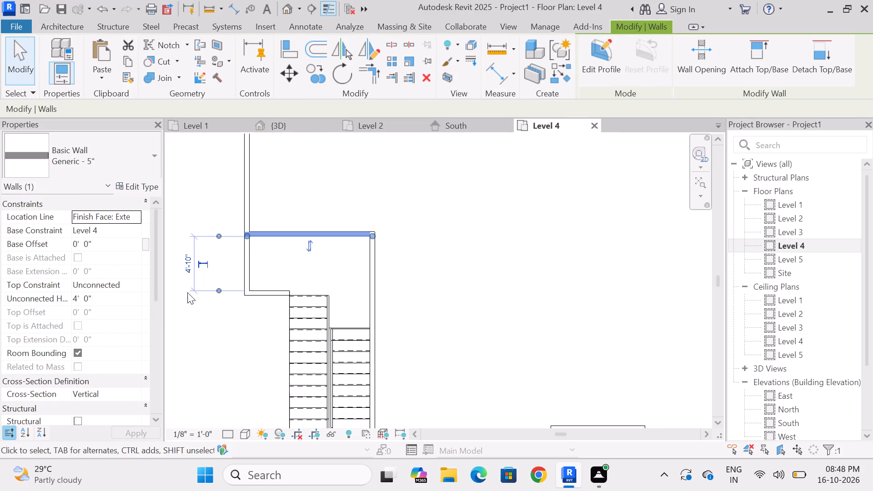
scroll(216, 295, "down", 3)
scroll(376, 266, "down", 3)
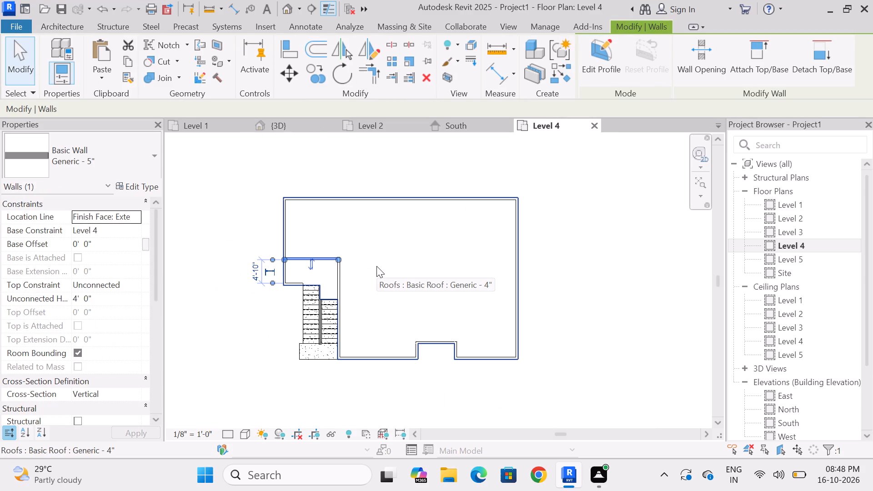
key("Escape")
scroll(297, 289, "up", 2)
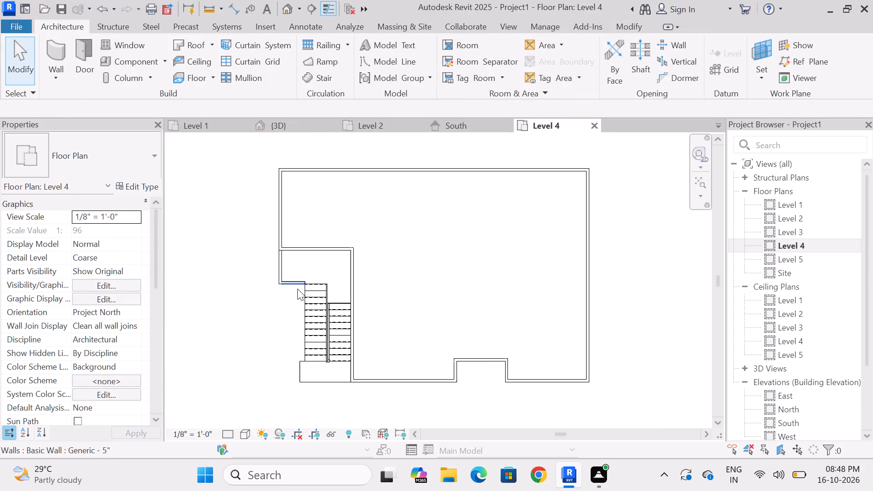
scroll(272, 286, "up", 3)
scroll(303, 224, "up", 4)
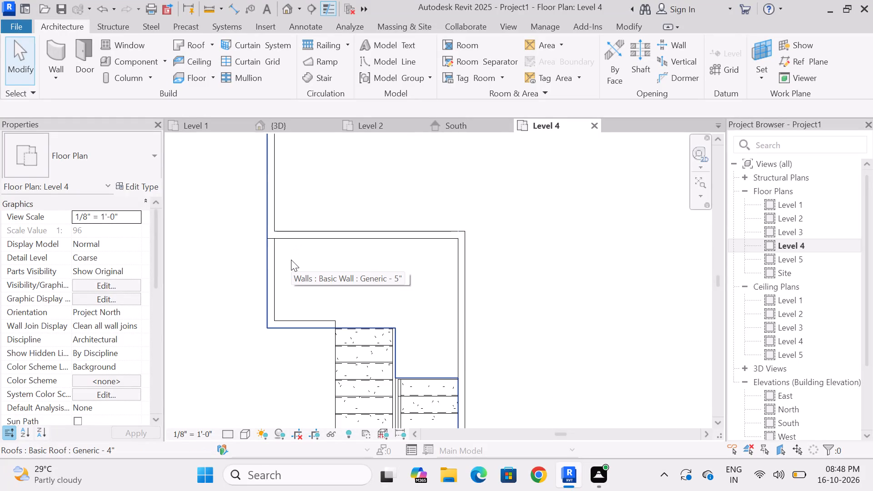
scroll(291, 262, "down", 3)
scroll(392, 239, "down", 4)
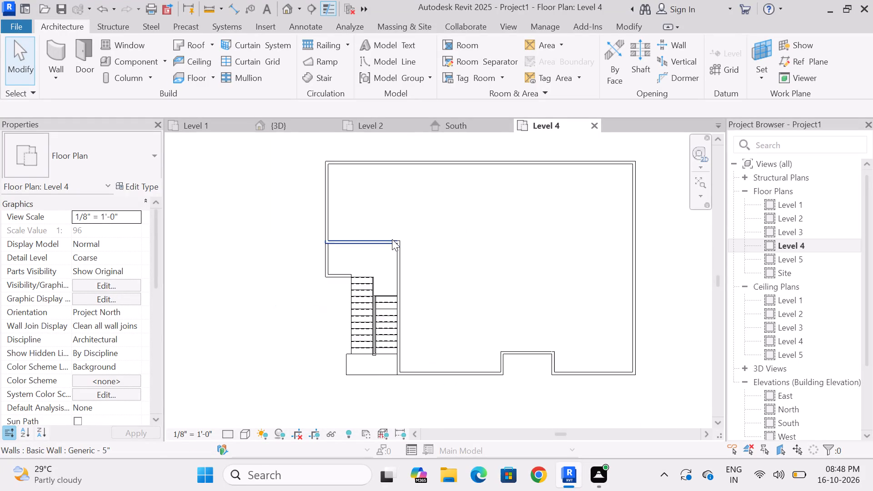
scroll(380, 386, "up", 6)
scroll(359, 350, "down", 2)
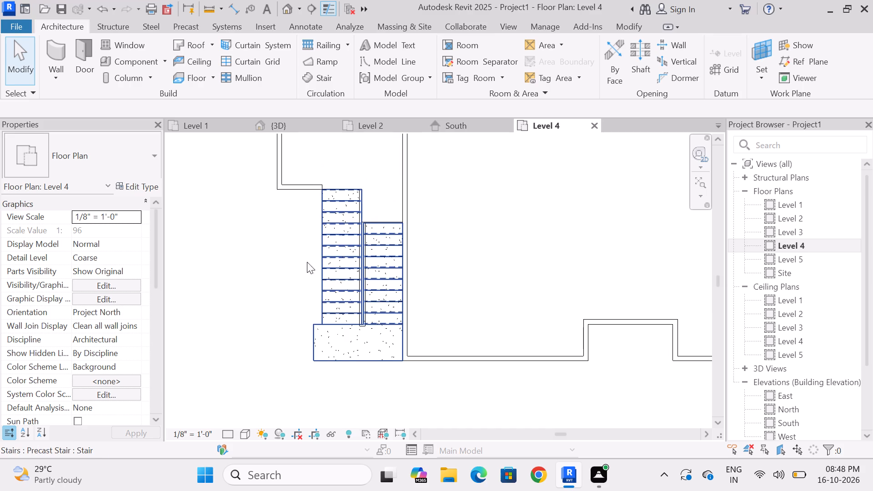
Examine the rooftop parapet, stair opening and partial staircase enclosure from the front and left sides in the 3D view.
left_click(283, 130)
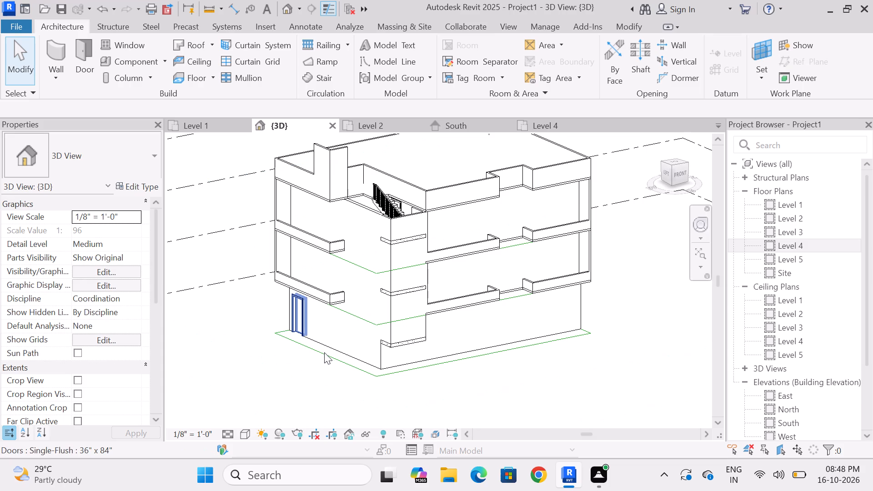
middle_click_drag(320, 352, 409, 314, "shift")
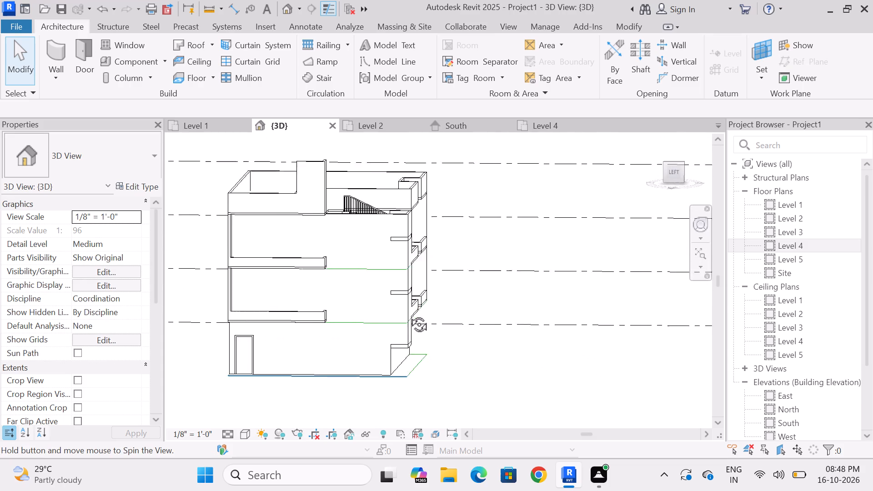
middle_click_drag(409, 314, 407, 295, "shift")
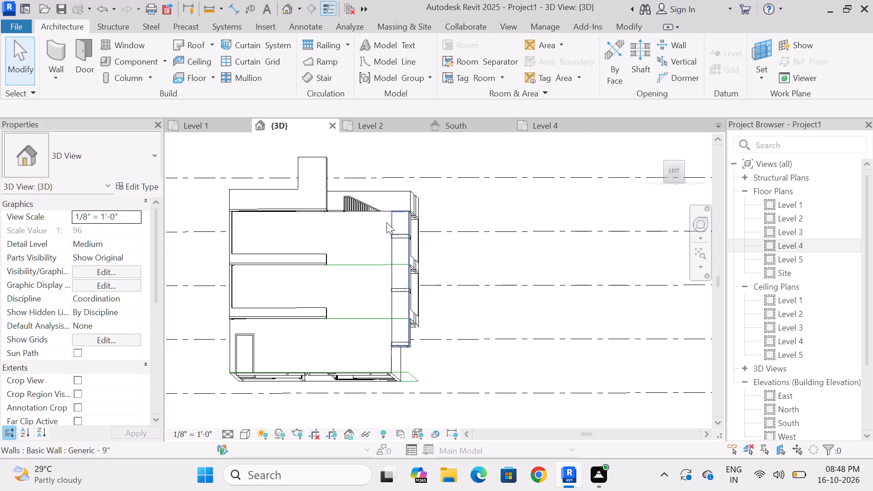
middle_click_drag(482, 271, 419, 311, "shift")
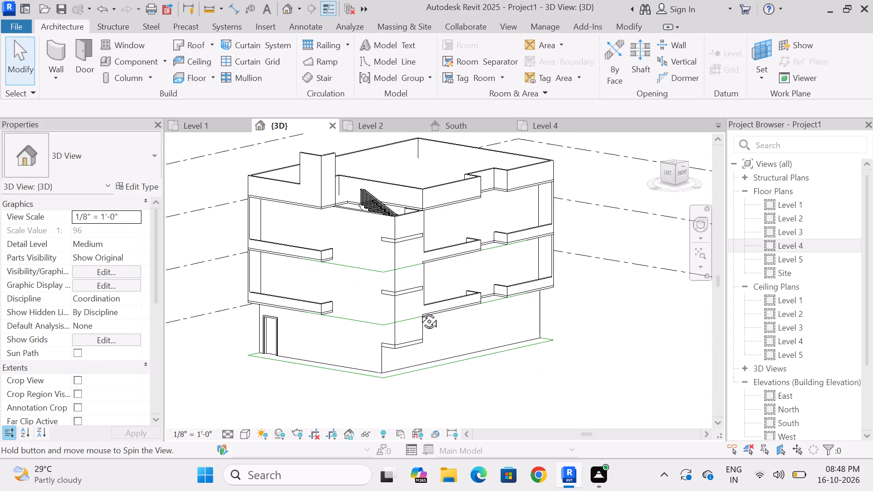
middle_click_drag(419, 311, 340, 346, "shift")
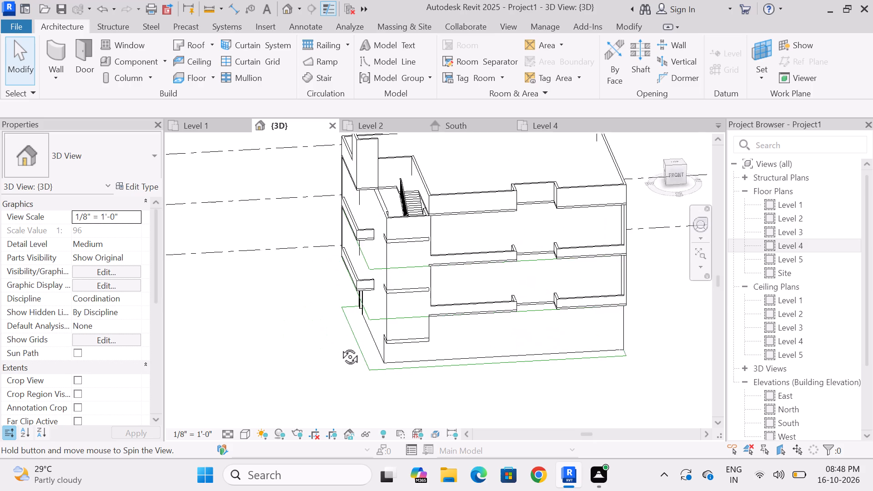
middle_click_drag(340, 346, 364, 374, "shift")
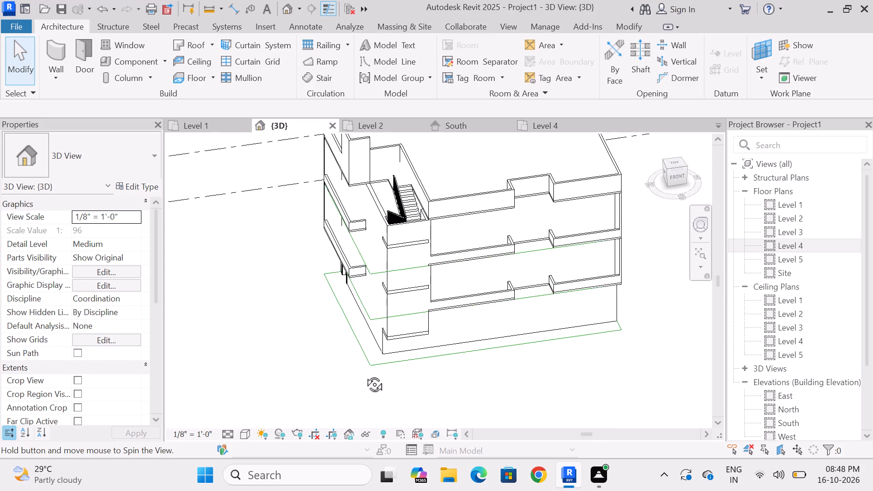
middle_click_drag(364, 374, 398, 328, "shift")
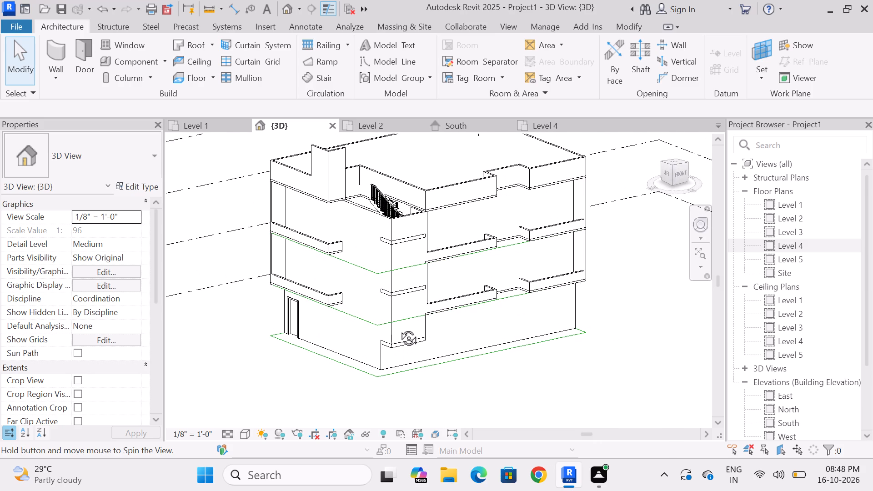
middle_click_drag(398, 328, 331, 344, "shift")
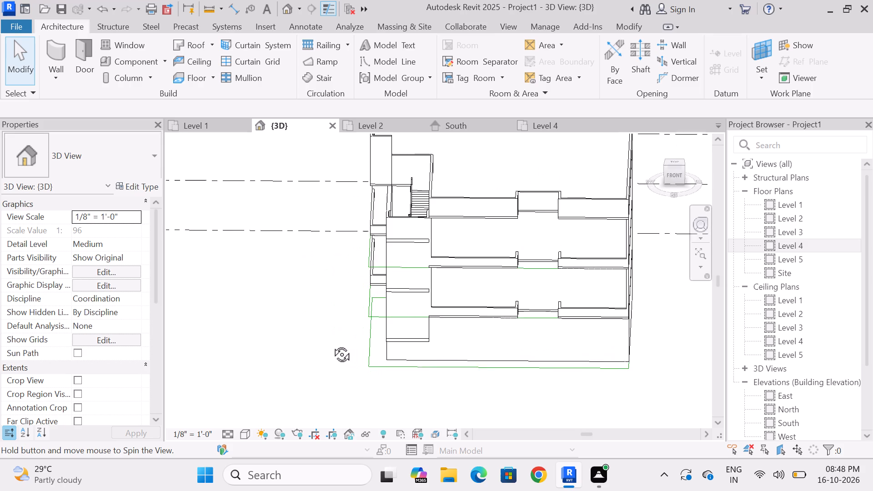
middle_click_drag(331, 344, 349, 374, "shift")
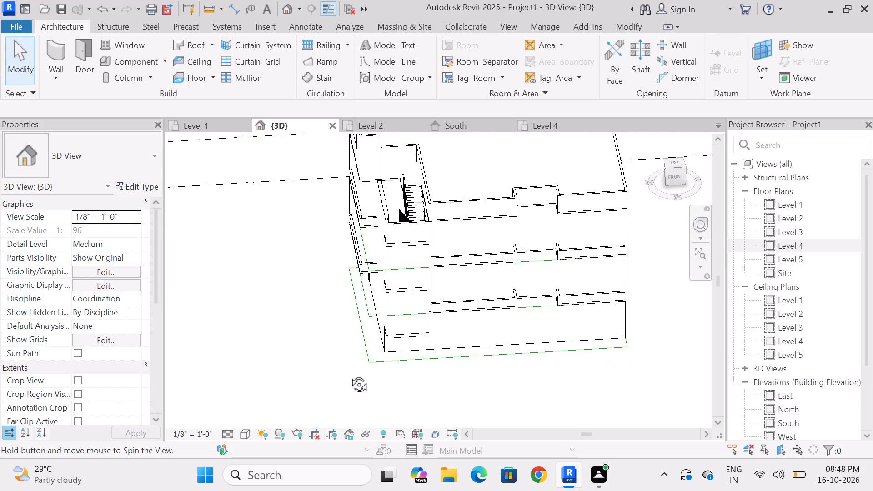
middle_click_drag(349, 374, 440, 384, "shift")
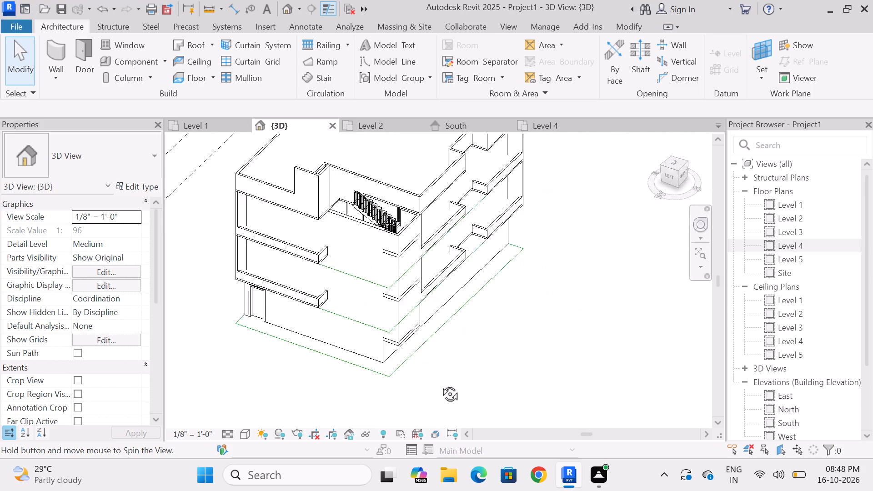
middle_click_drag(440, 384, 482, 334, "shift")
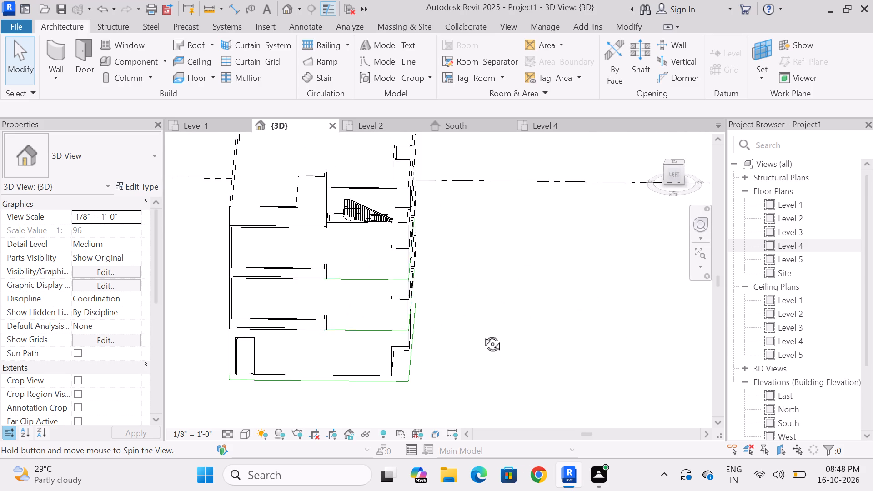
middle_click_drag(482, 334, 312, 301, "shift")
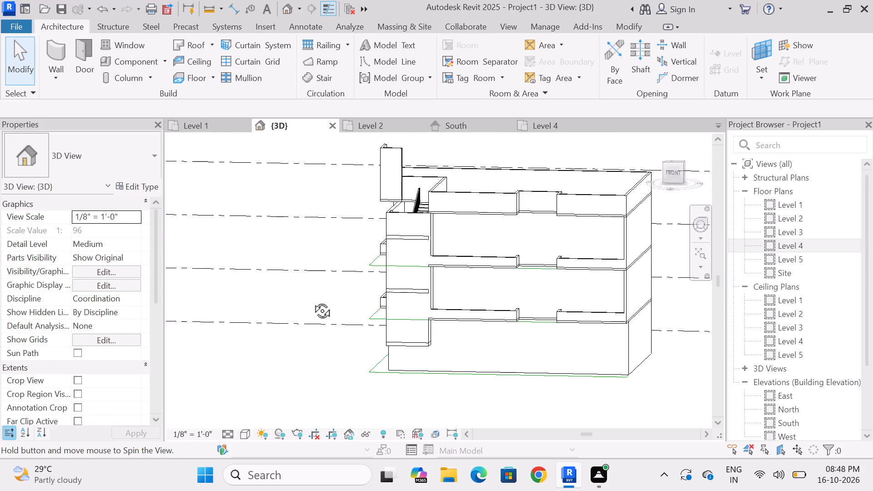
middle_click_drag(312, 301, 412, 366, "shift")
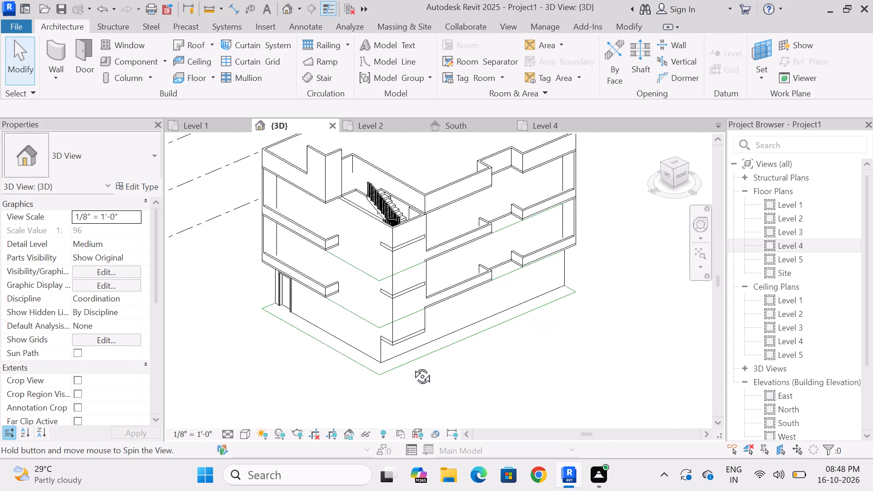
middle_click_drag(412, 366, 482, 291, "shift")
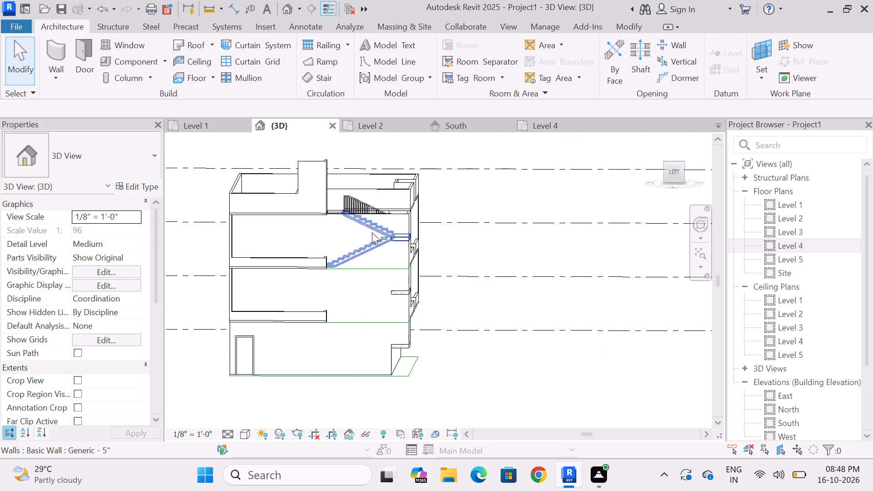
In the Level 3 plan, split the Generic - 9" wall west of the stair in line with the stair's north end.
double_click(791, 235)
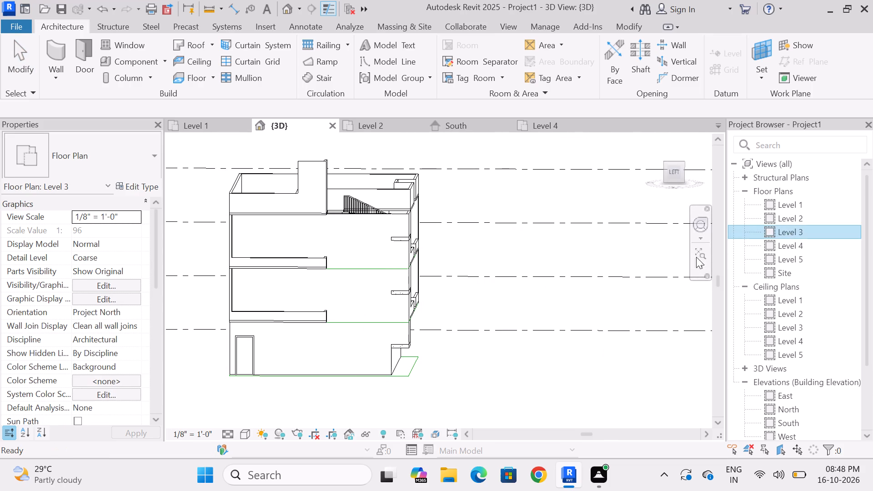
scroll(394, 250, "up", 12)
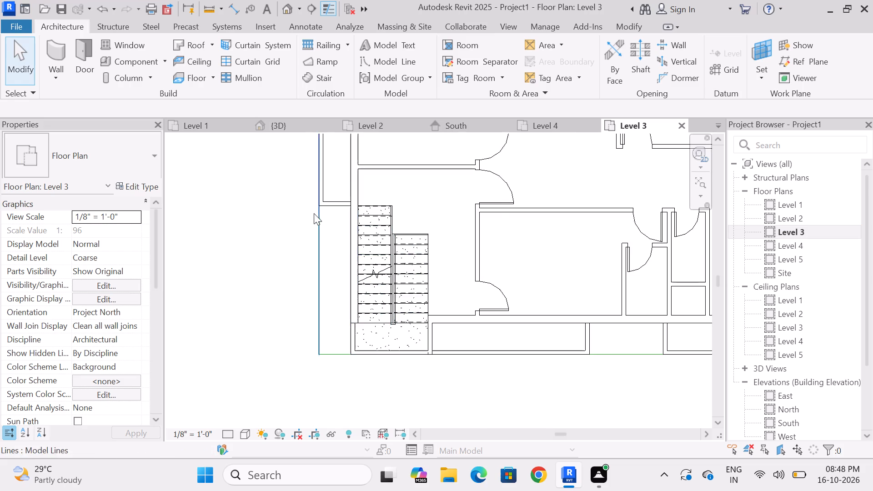
scroll(313, 210, "up", 5)
scroll(387, 274, "down", 3)
scroll(398, 212, "up", 8)
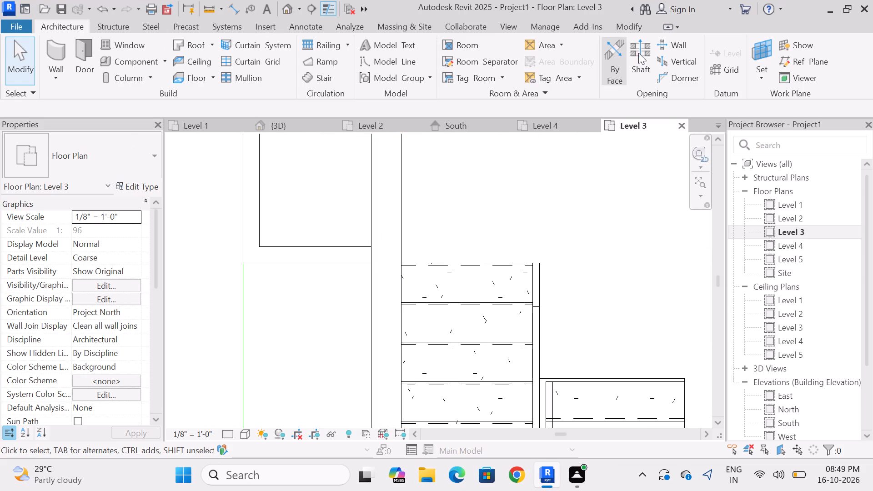
left_click(638, 28)
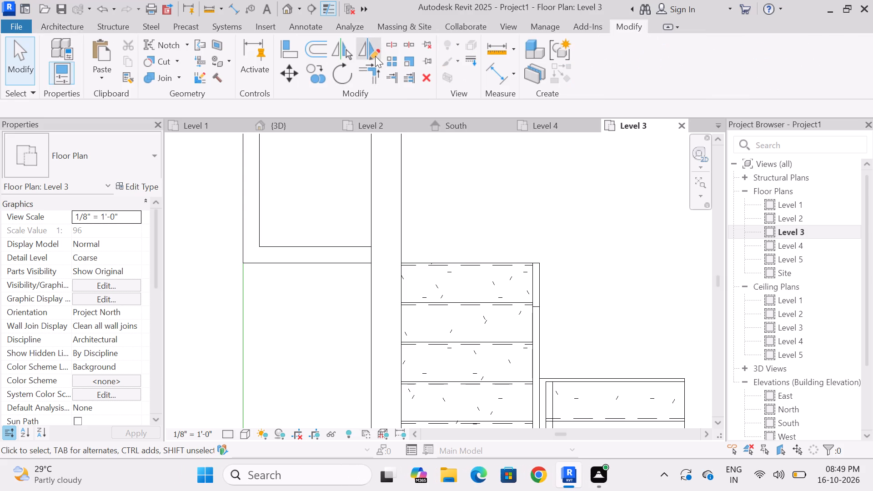
left_click(395, 48)
scroll(370, 266, "up", 8)
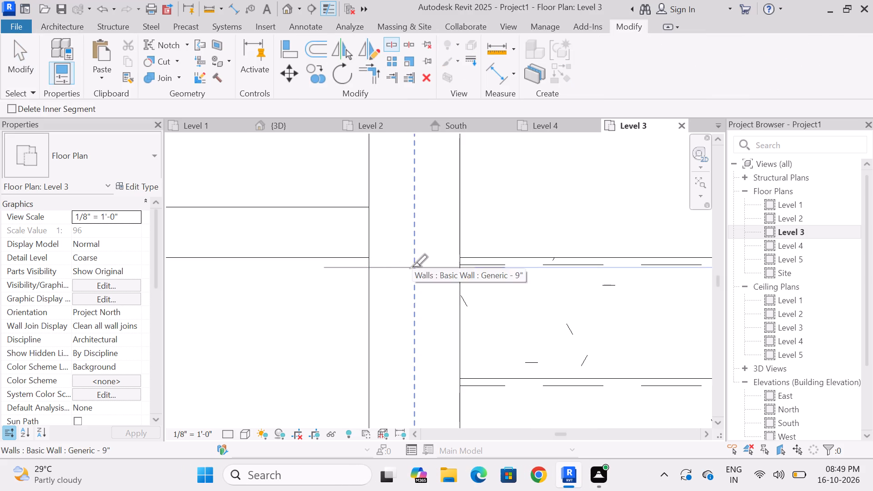
scroll(412, 267, "up", 4)
left_click(420, 251)
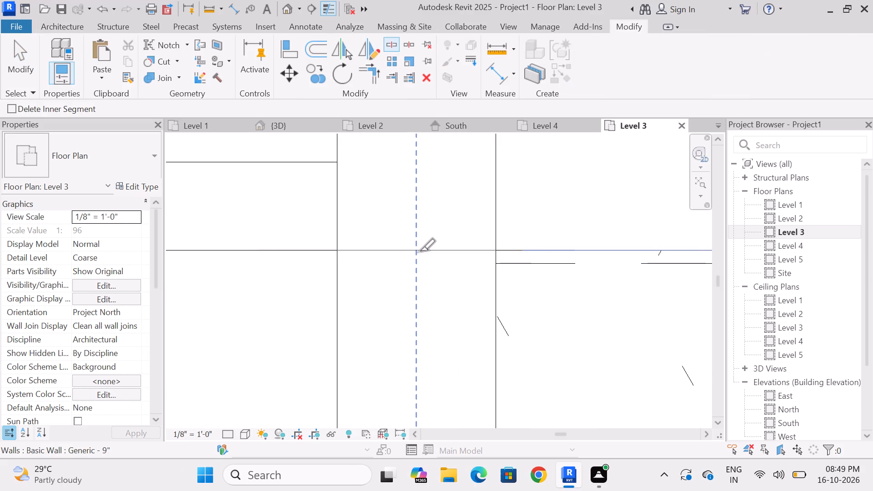
scroll(417, 327, "down", 3)
key("Escape")
scroll(408, 184, "down", 9)
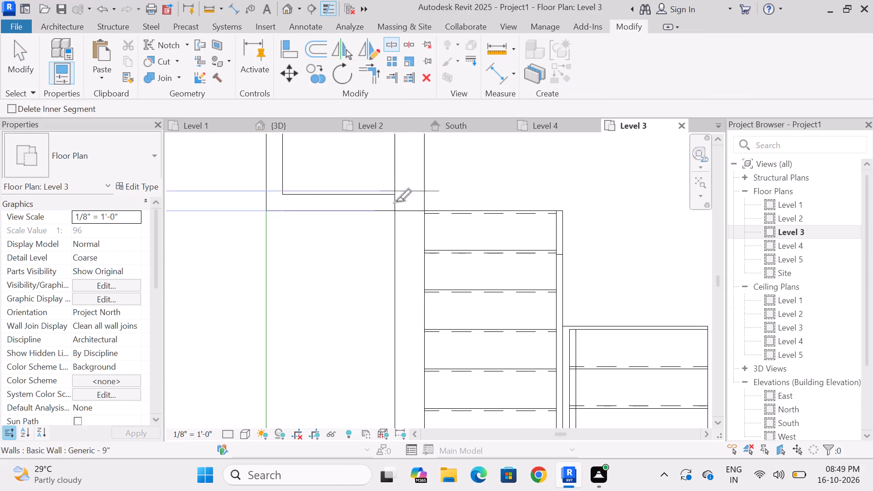
key("Escape")
scroll(344, 260, "down", 12)
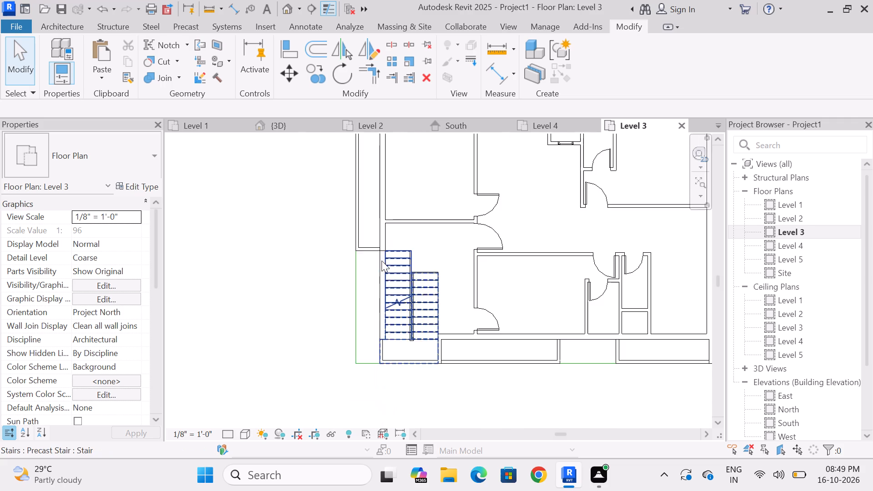
scroll(381, 261, "down", 2)
scroll(380, 293, "up", 4)
In the 3D view, extend the Level 3 Generic - 9" wall beside the stair up to Level 5, making it 20'-0" high.
left_click(291, 129)
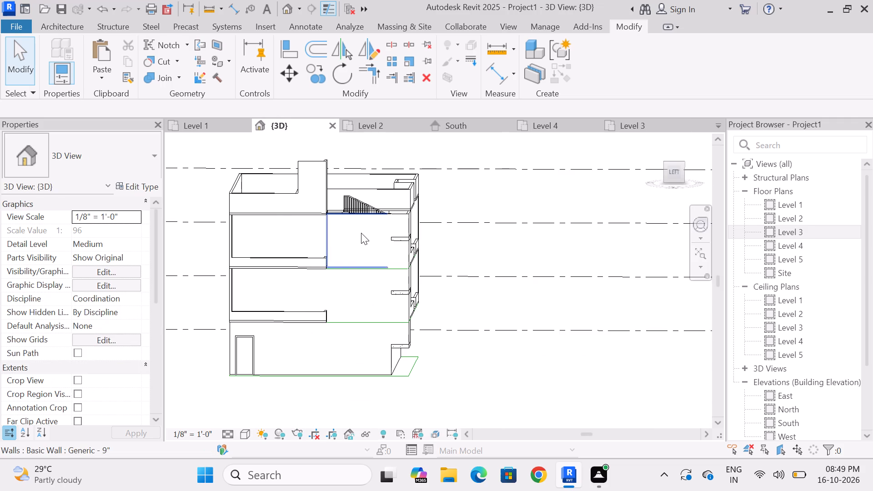
left_click(361, 233)
left_click(676, 171)
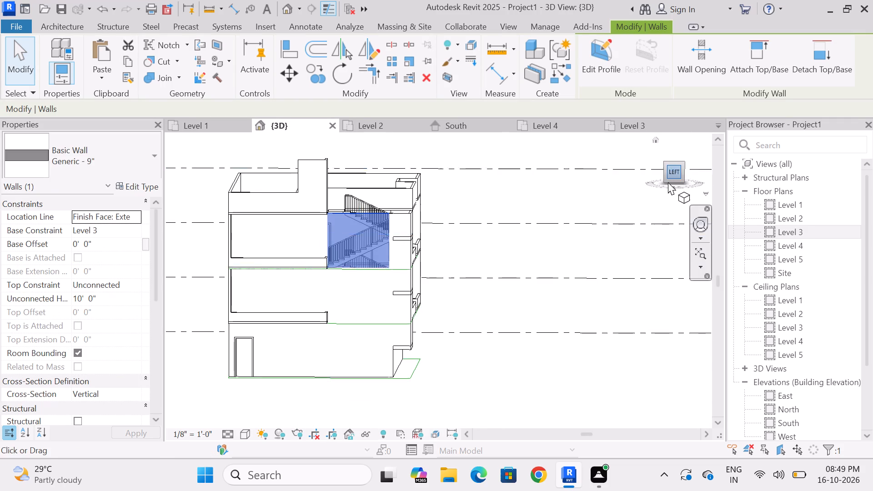
scroll(460, 251, "down", 9)
scroll(437, 266, "up", 2)
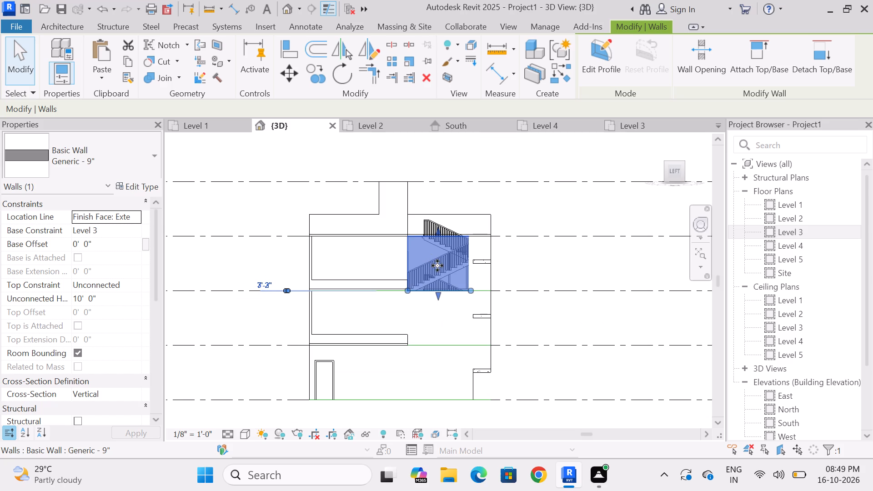
key("Escape")
left_click(439, 247)
scroll(448, 285, "down", 3)
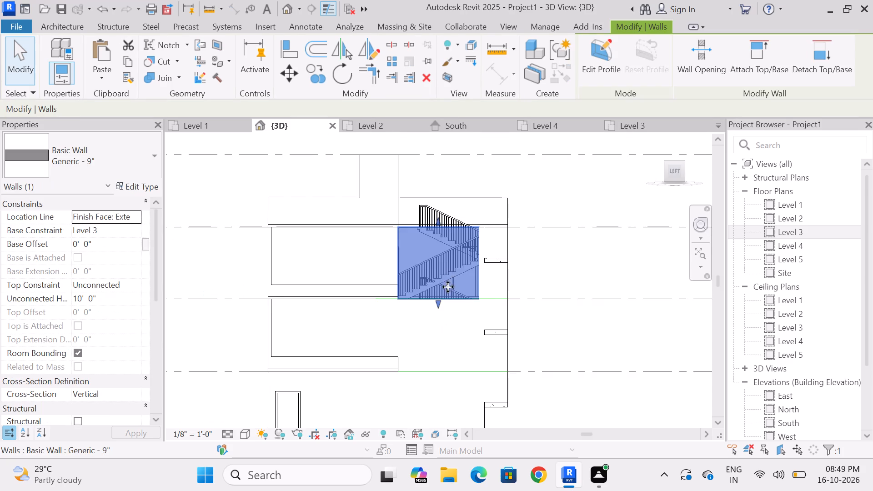
scroll(468, 187, "up", 3)
left_click_drag(429, 271, 428, 206)
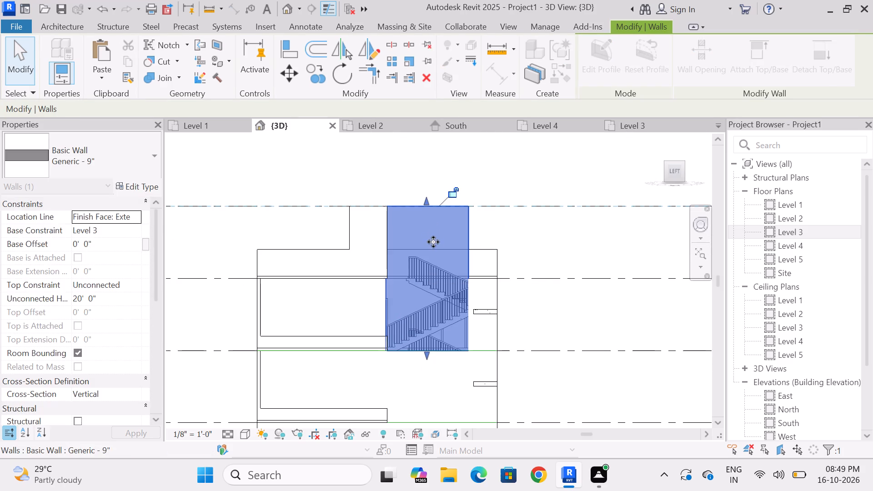
key("Escape")
Extend the top of the Generic - 5" wall beside the stair landing up to Level 5.
middle_click_drag(573, 250, 551, 255, "shift")
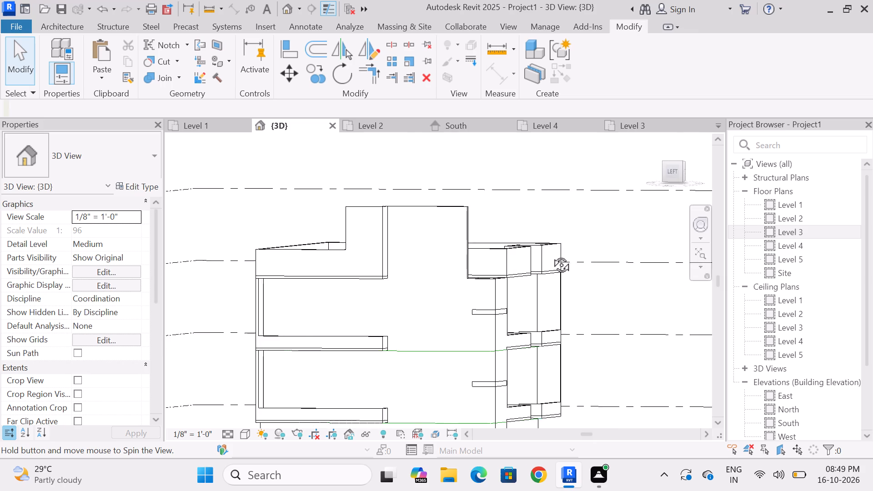
middle_click_drag(551, 255, 550, 255, "shift")
scroll(447, 218, "down", 3)
scroll(485, 276, "up", 4)
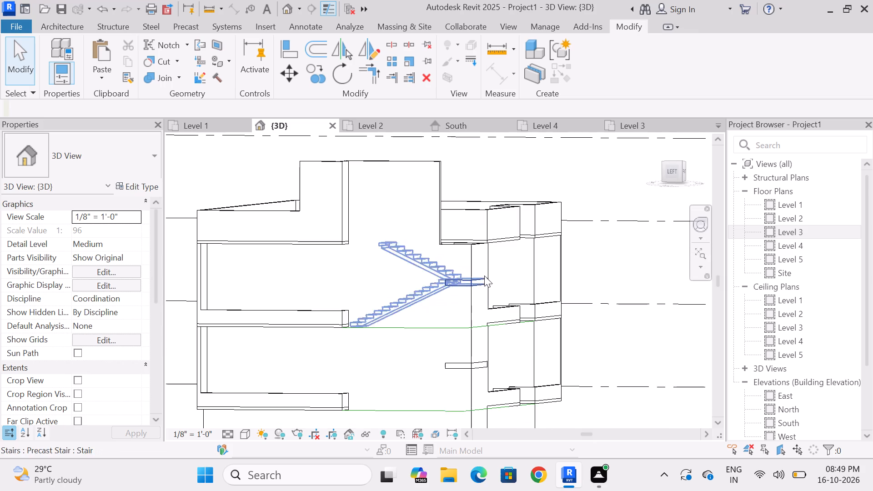
left_click(464, 266)
scroll(354, 276, "down", 4)
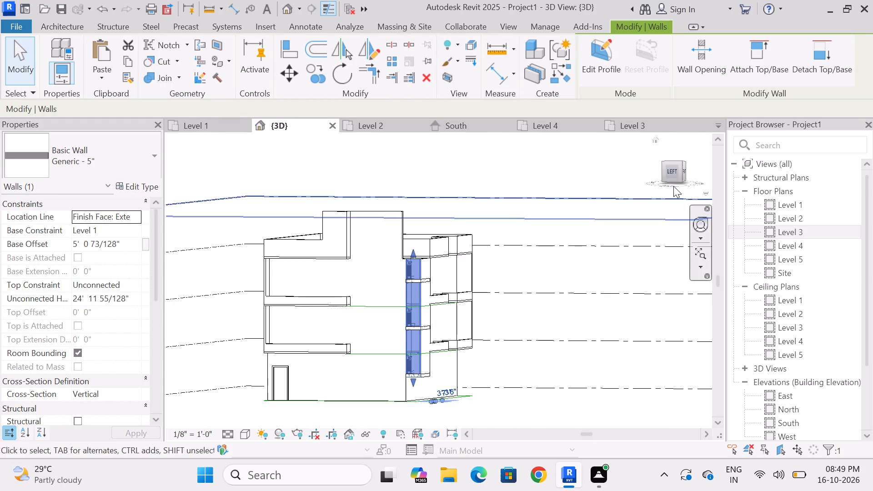
left_click(682, 173)
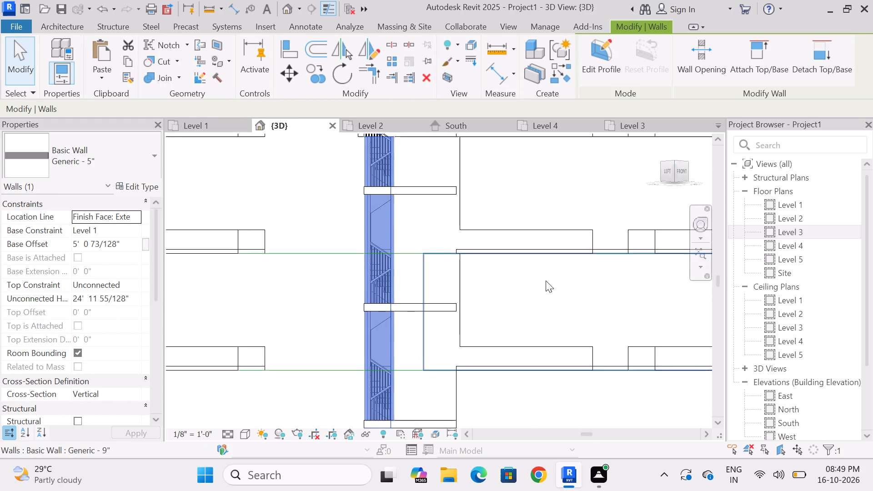
scroll(414, 317, "down", 5)
scroll(426, 173, "up", 2)
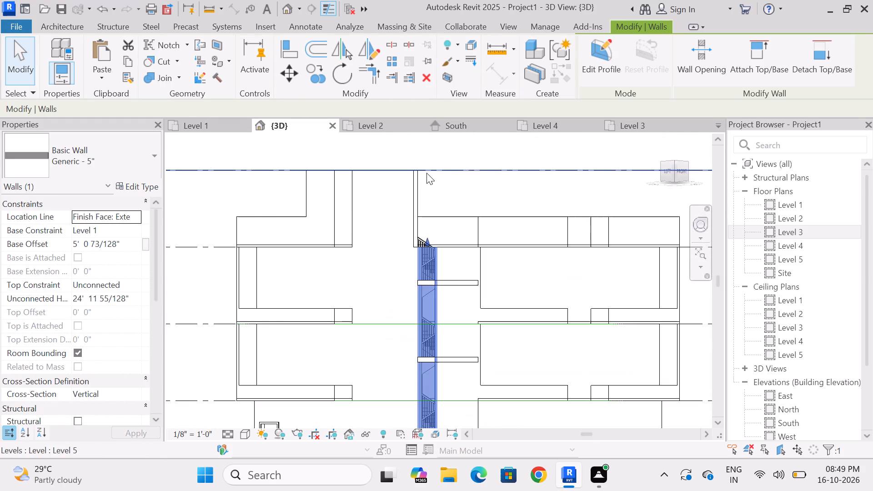
scroll(441, 225, "up", 1)
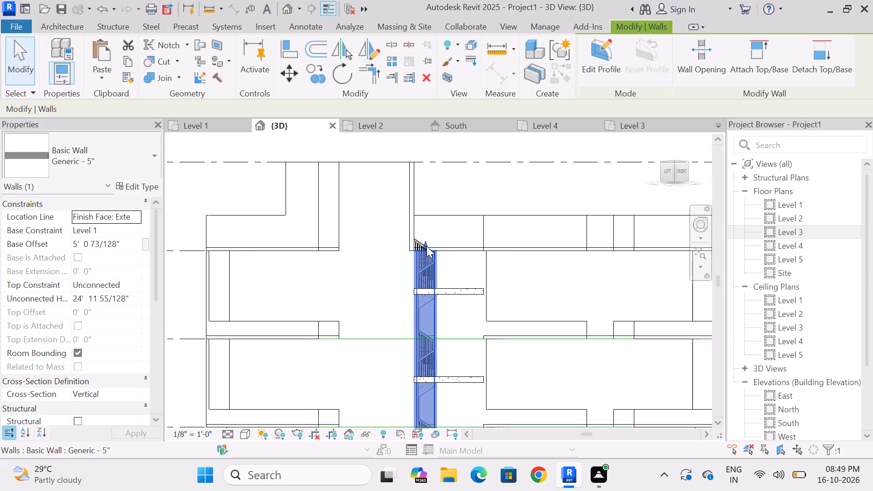
left_click_drag(426, 246, 435, 163)
key("Escape")
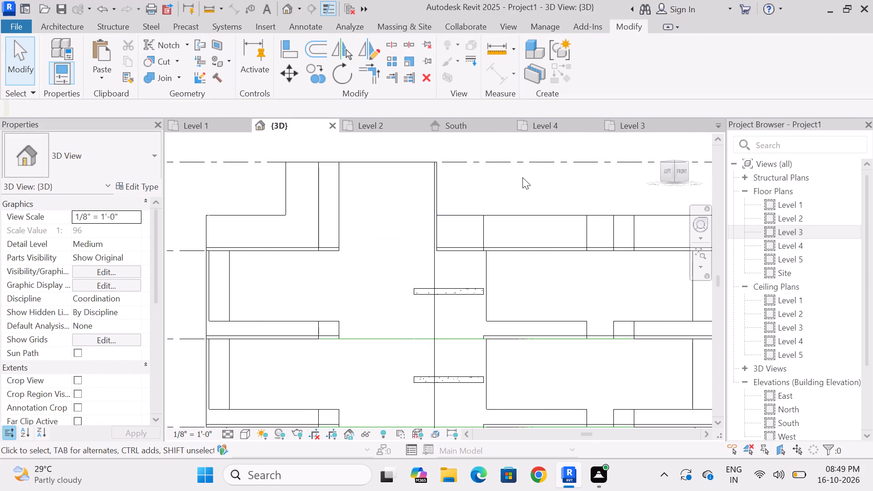
Extend the top of the Generic - 5" wall across the front of the staircase up to Level 5.
middle_click_drag(519, 179, 447, 192, "shift")
left_click(674, 174)
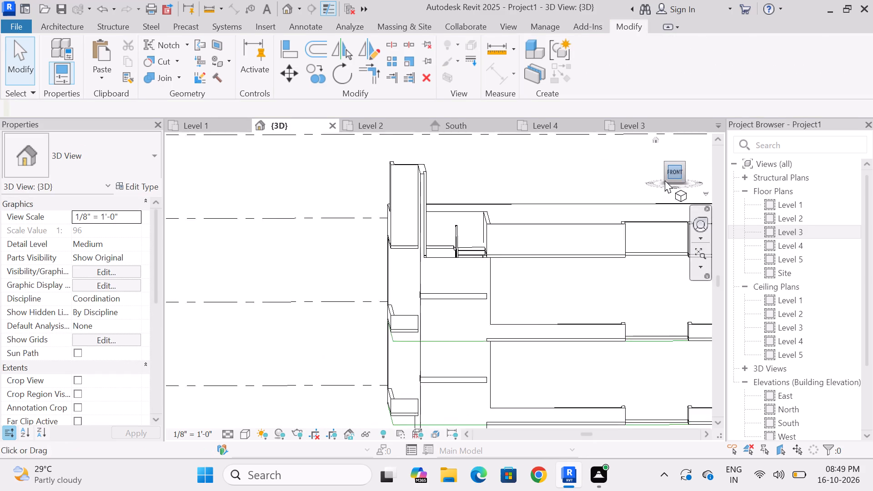
scroll(407, 284, "up", 10)
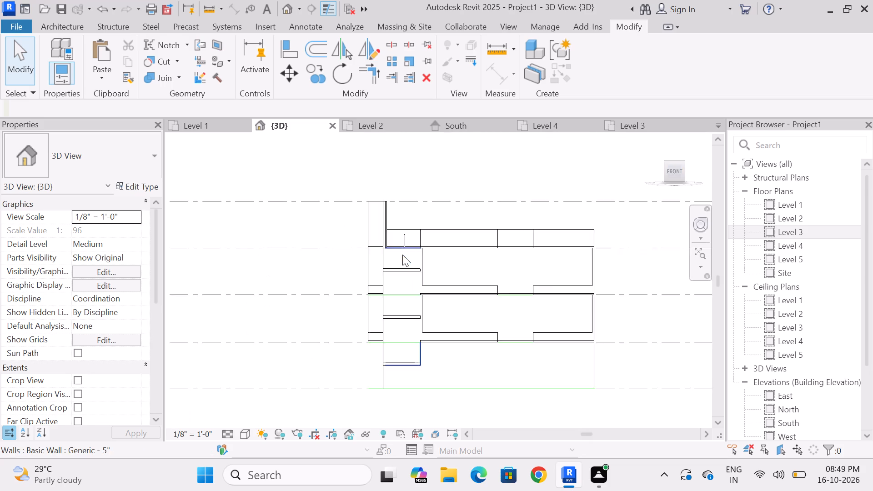
scroll(402, 255, "up", 2)
left_click(399, 263)
scroll(405, 200, "up", 4)
scroll(416, 264, "down", 3)
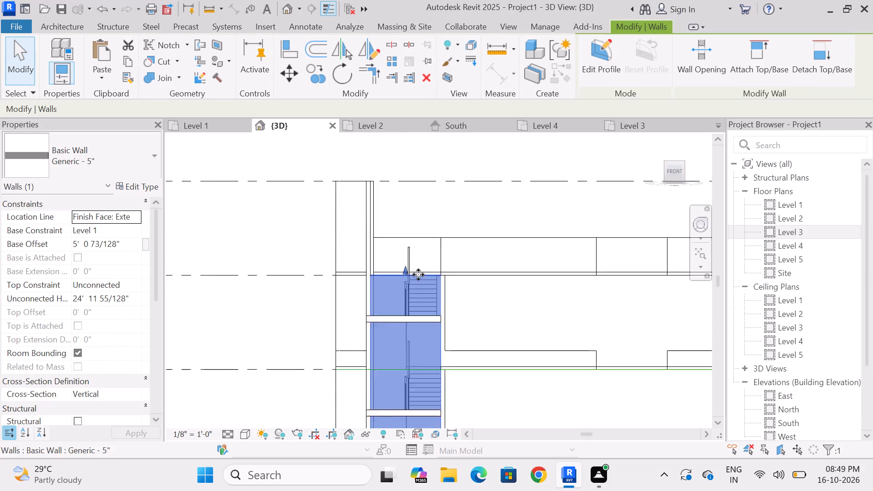
scroll(408, 212, "up", 3)
left_click_drag(406, 301, 408, 210)
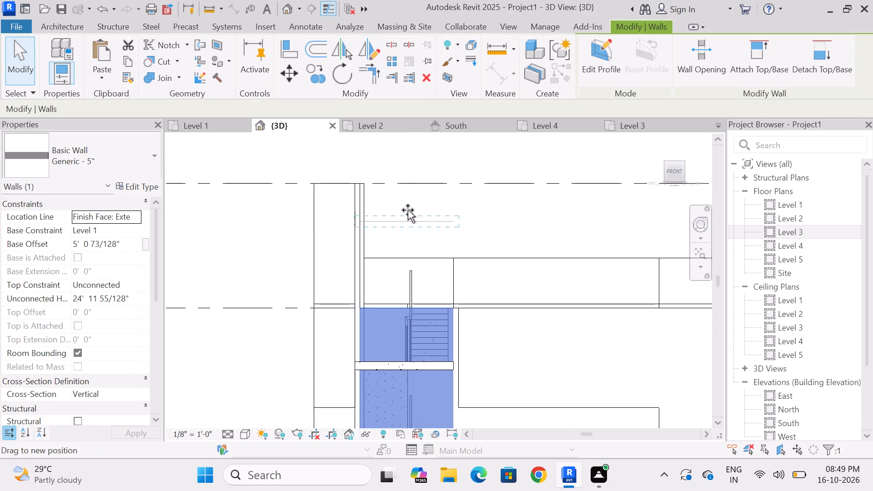
left_click_drag(408, 210, 406, 187)
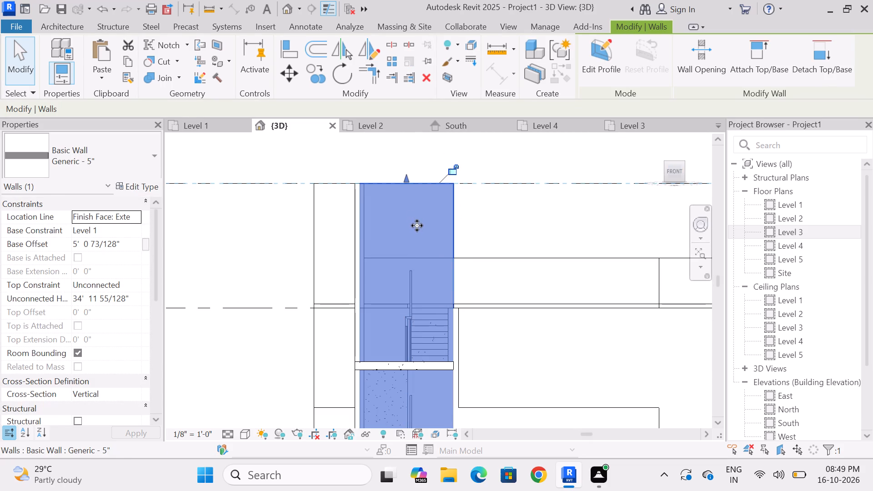
key("Escape")
Extend the Level 3 Generic - 5" wall on the stair's east side up to Level 5, making it 20'-0" high.
middle_click_drag(561, 210, 485, 243, "shift")
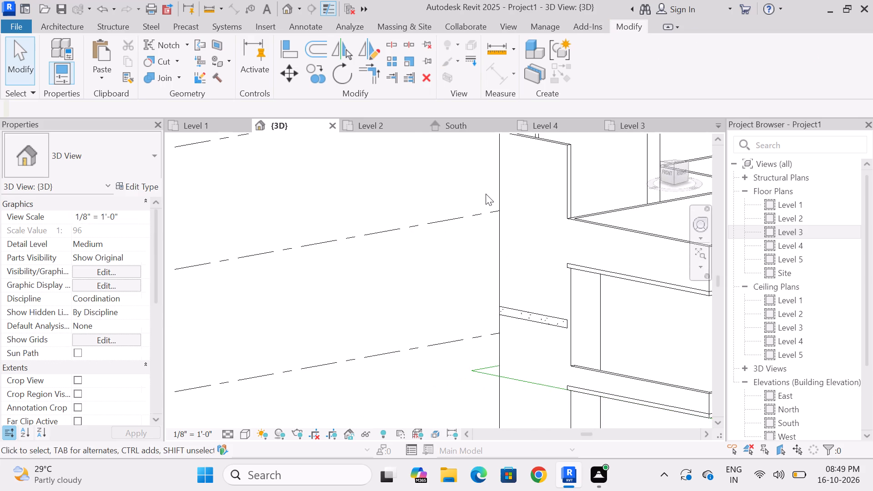
scroll(486, 194, "down", 3)
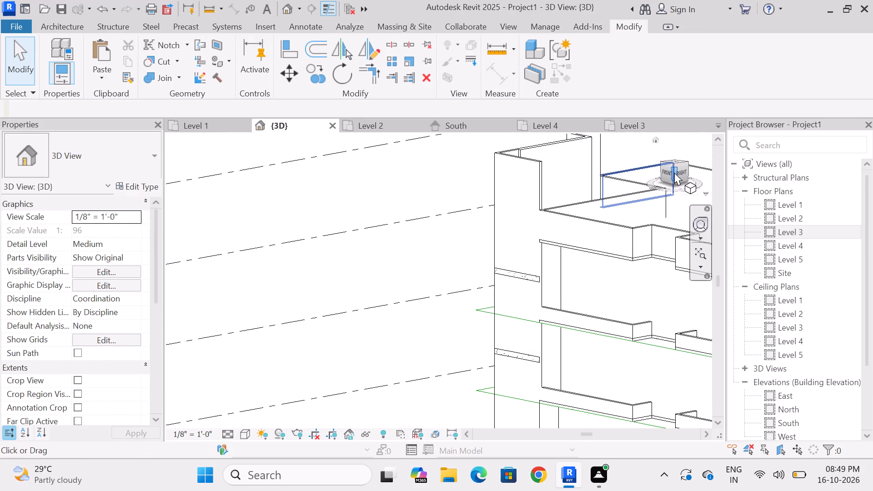
left_click(674, 172)
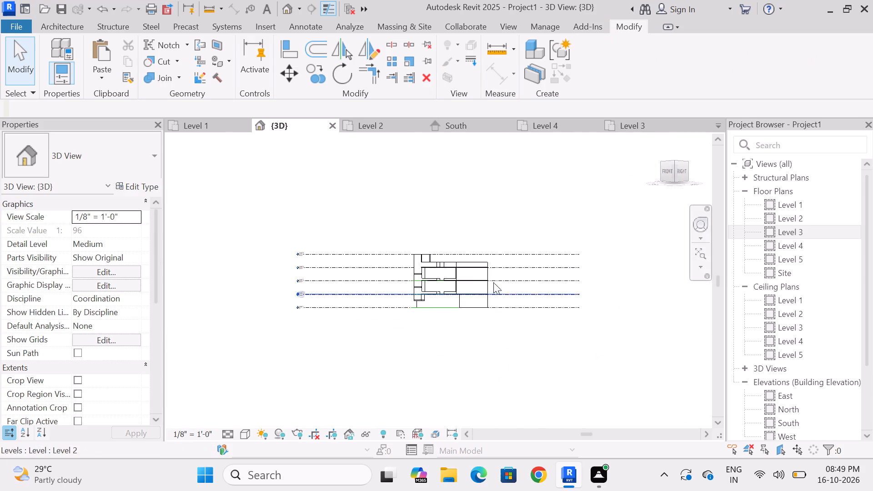
scroll(454, 270, "up", 4)
scroll(409, 271, "up", 13)
left_click(388, 293)
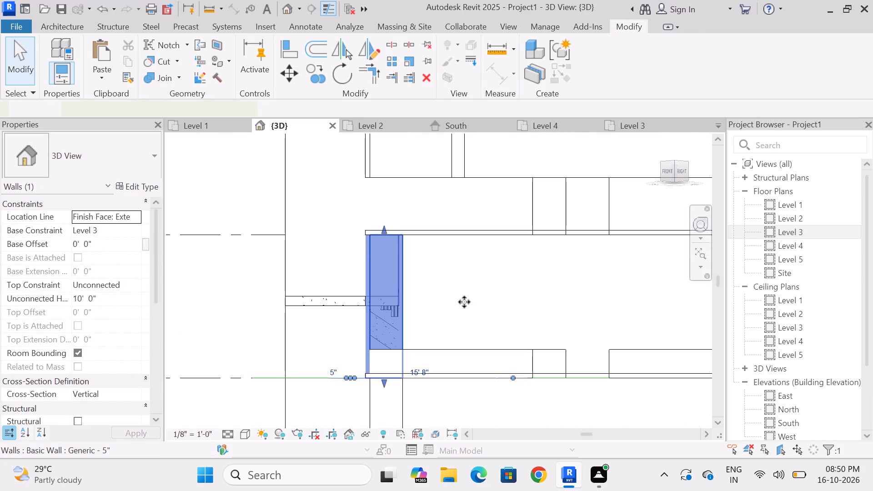
scroll(464, 302, "down", 6)
scroll(439, 242, "up", 1)
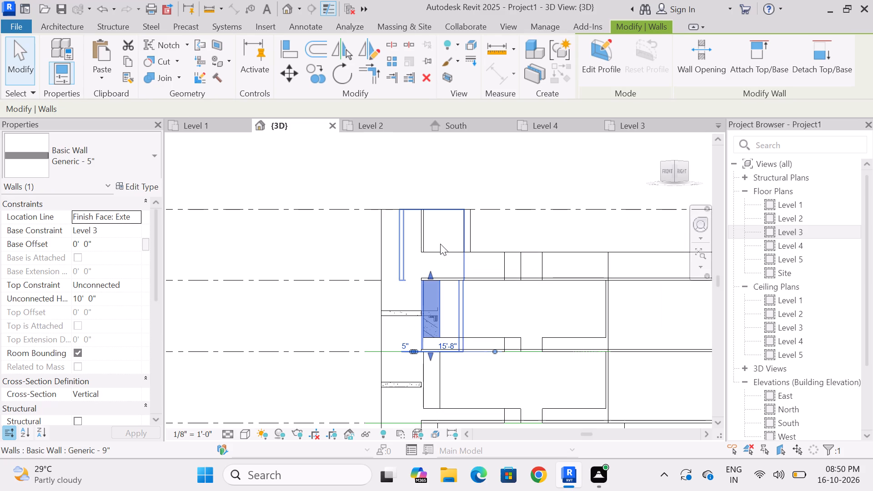
scroll(498, 230, "down", 2)
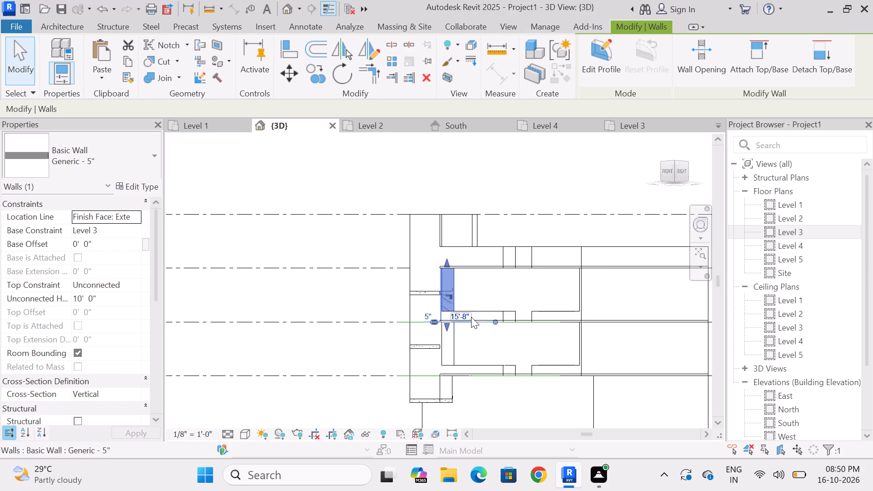
scroll(464, 286, "up", 2)
scroll(428, 170, "up", 3)
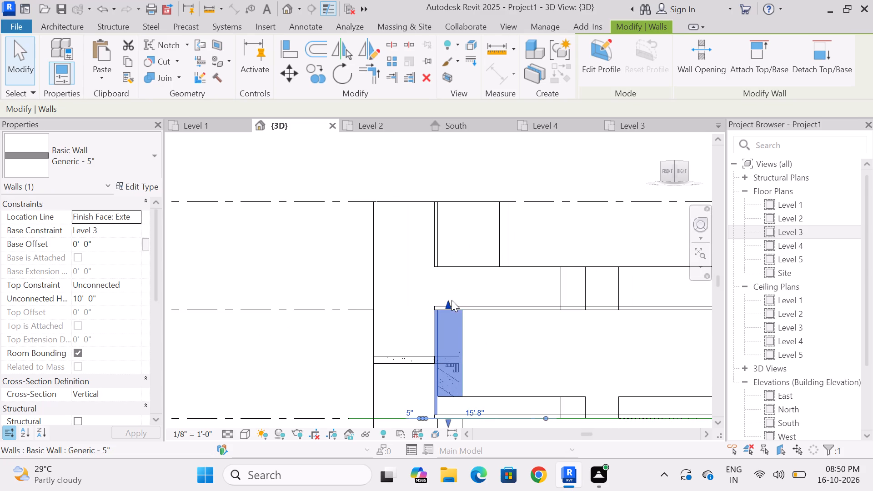
left_click_drag(449, 303, 452, 201)
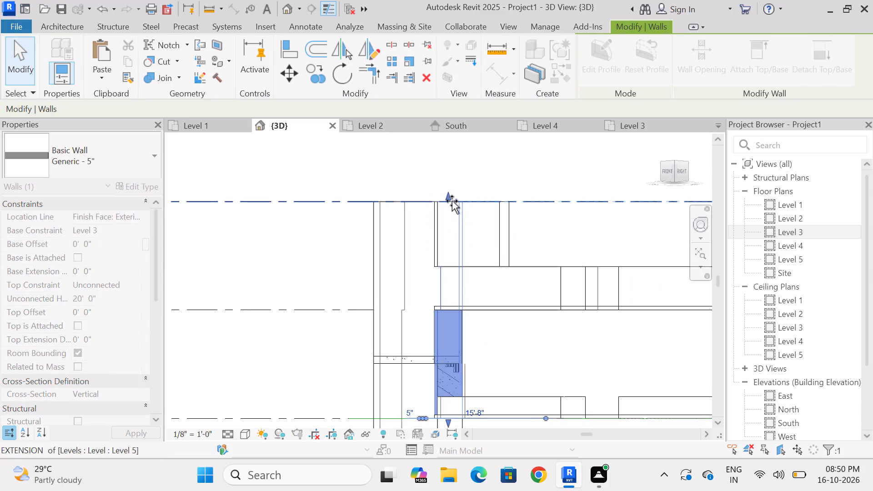
key("Escape")
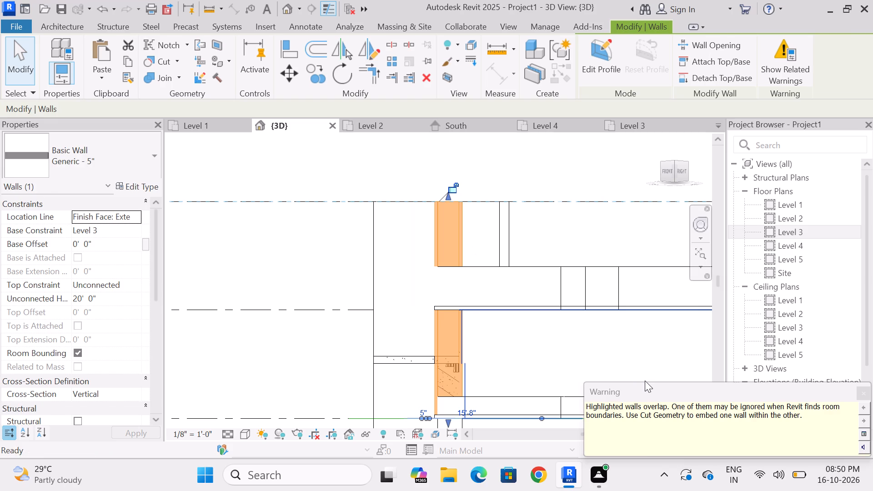
Examine the raised staircase enclosure walls and roof parapet from several sides in the 3D view.
middle_click_drag(301, 257, 319, 262, "shift")
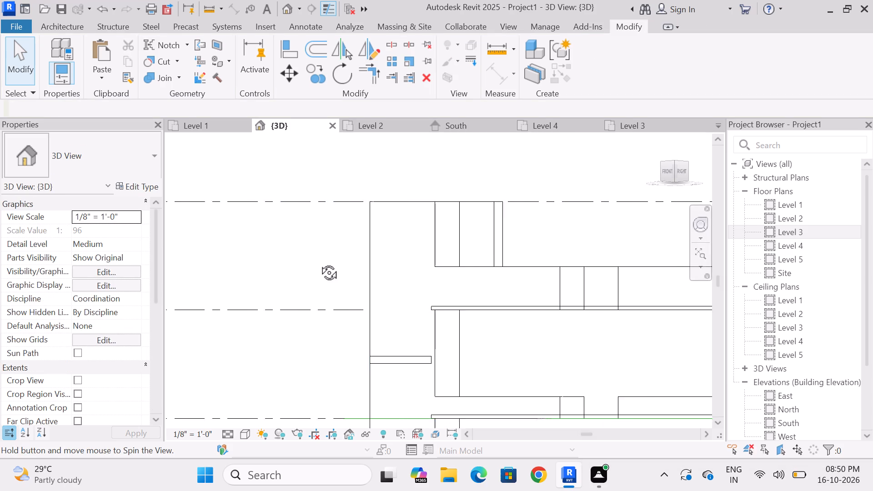
middle_click_drag(319, 262, 346, 268, "shift")
scroll(540, 234, "down", 4)
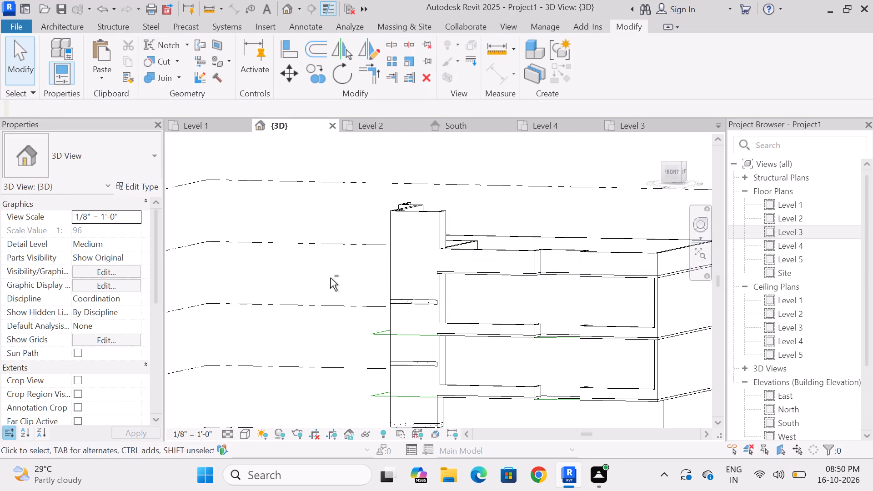
middle_click_drag(334, 280, 400, 293, "shift")
middle_click_drag(497, 209, 480, 244, "shift")
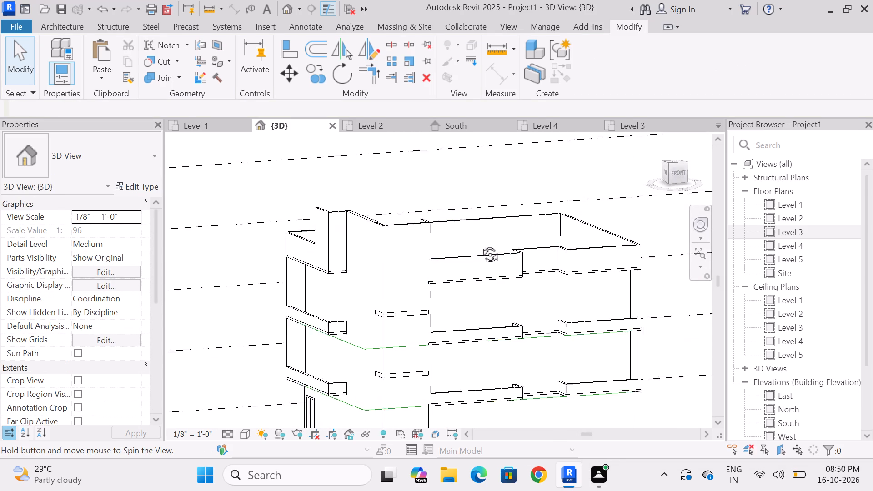
middle_click_drag(480, 244, 482, 234, "shift")
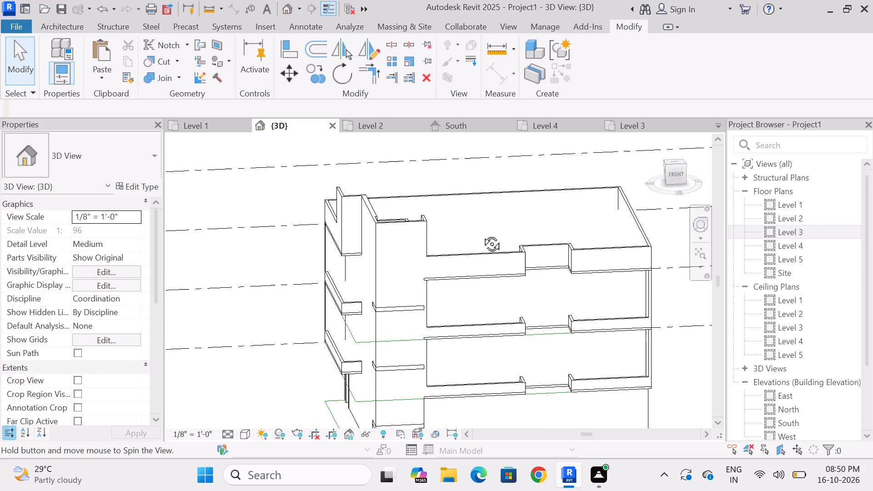
middle_click_drag(482, 234, 385, 359, "shift")
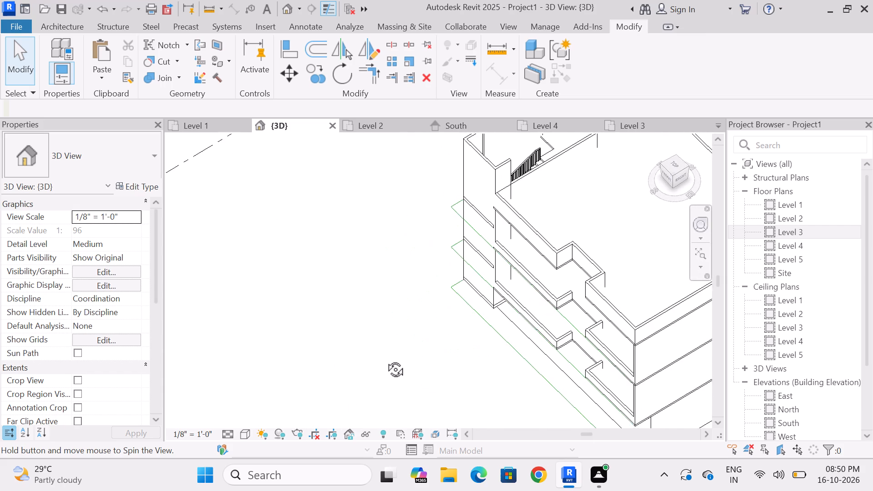
middle_click_drag(385, 359, 392, 368, "shift")
scroll(450, 147, "up", 8)
scroll(477, 203, "down", 5)
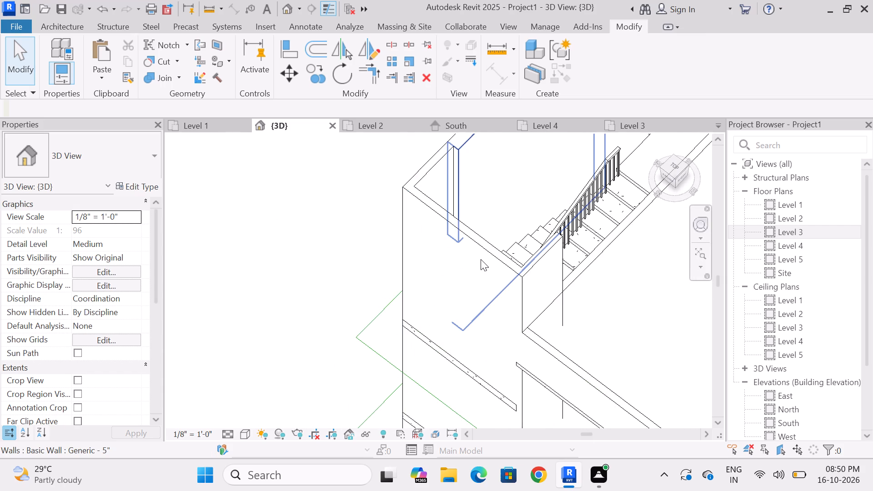
scroll(409, 135, "up", 6)
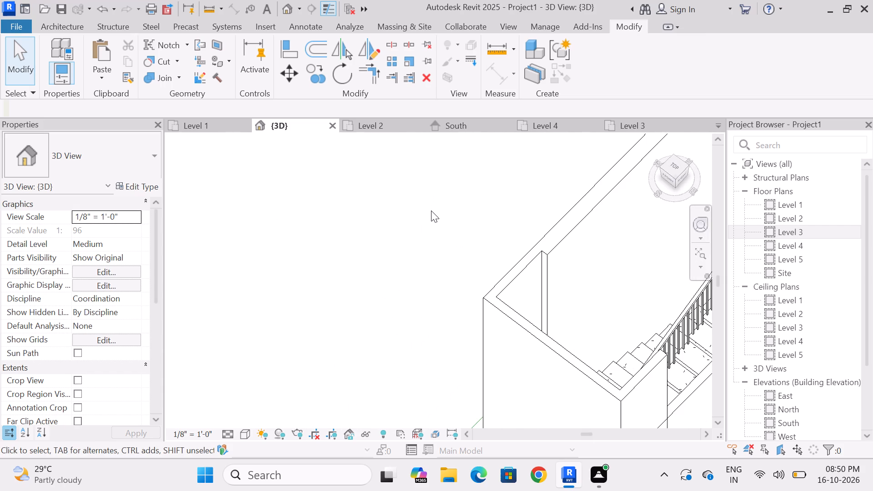
scroll(431, 210, "down", 3)
middle_click_drag(429, 211, 477, 205, "shift")
scroll(537, 206, "down", 6)
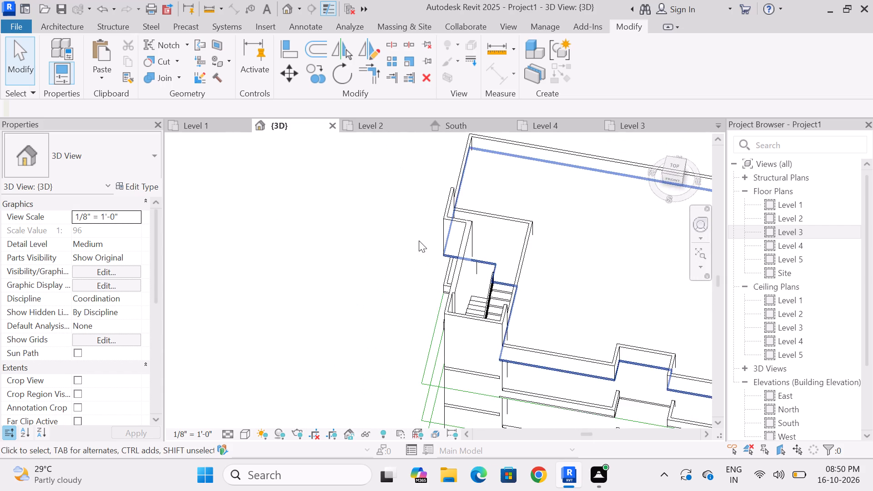
middle_click_drag(416, 261, 484, 211, "shift")
scroll(490, 196, "down", 7)
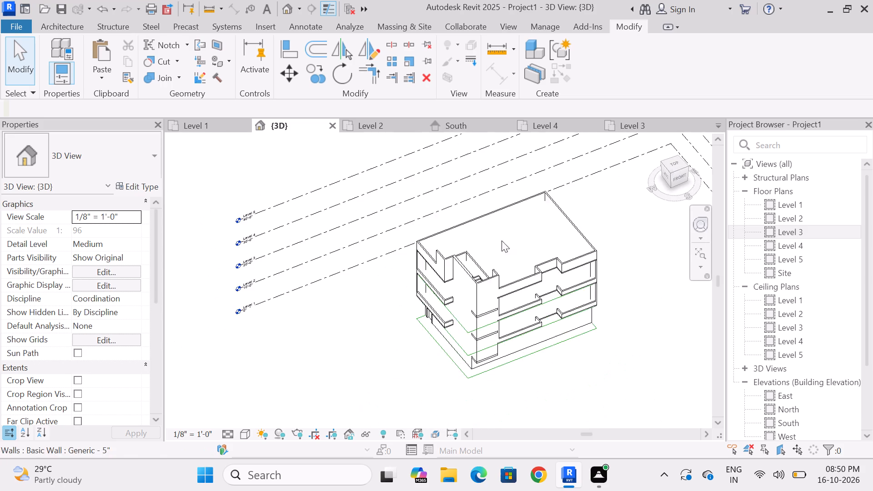
middle_click_drag(547, 340, 431, 254, "shift")
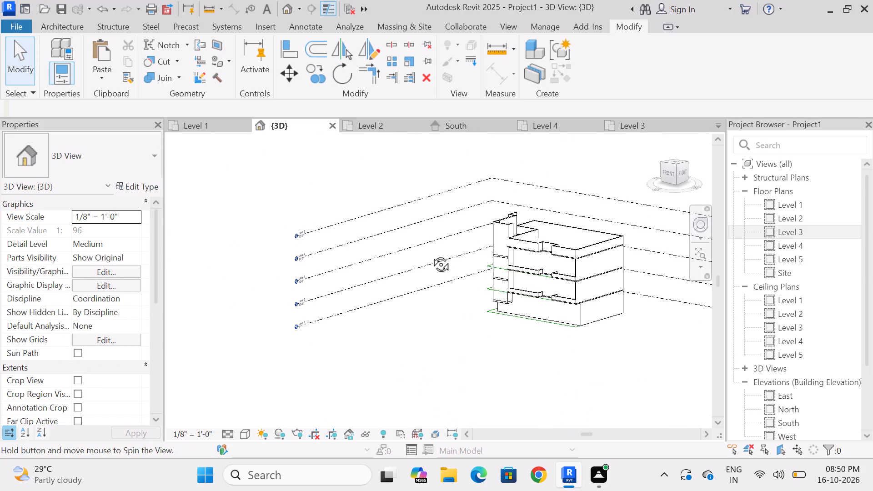
middle_click_drag(431, 254, 581, 288, "shift")
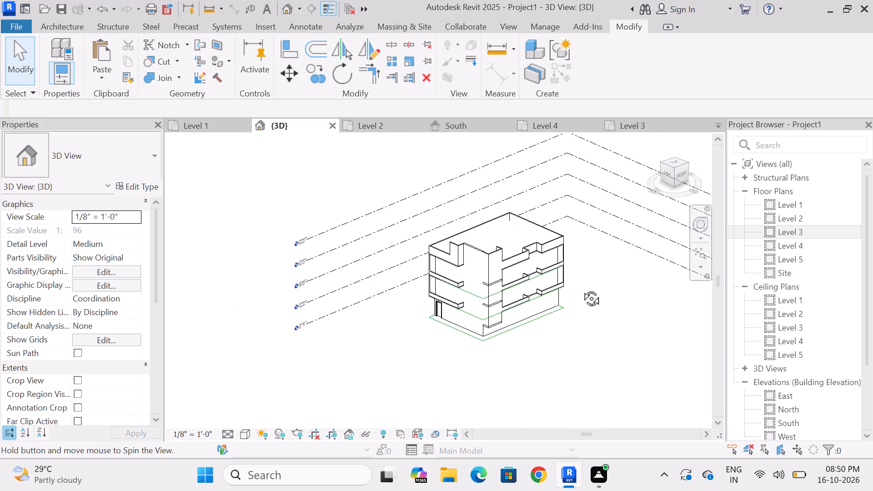
middle_click_drag(581, 288, 612, 311, "shift")
middle_click_drag(545, 355, 612, 405, "shift")
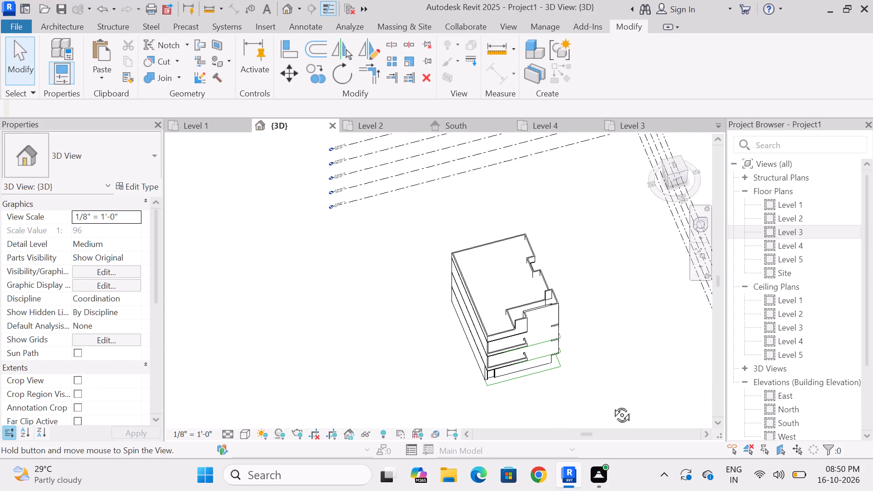
middle_click_drag(612, 405, 612, 381, "shift")
In the Level 4 plan, examine how the Generic - 9" and Generic - 5" walls meet around the stair landing, and return to 3D.
double_click(798, 248)
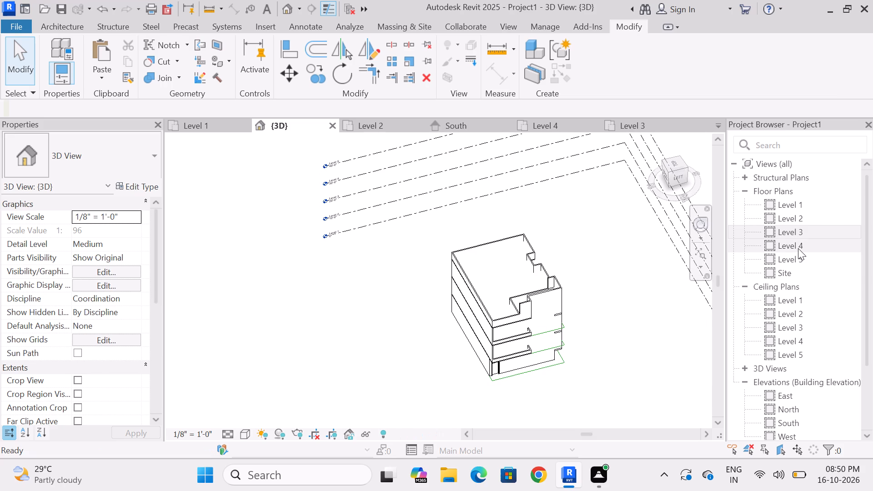
scroll(391, 292, "down", 3)
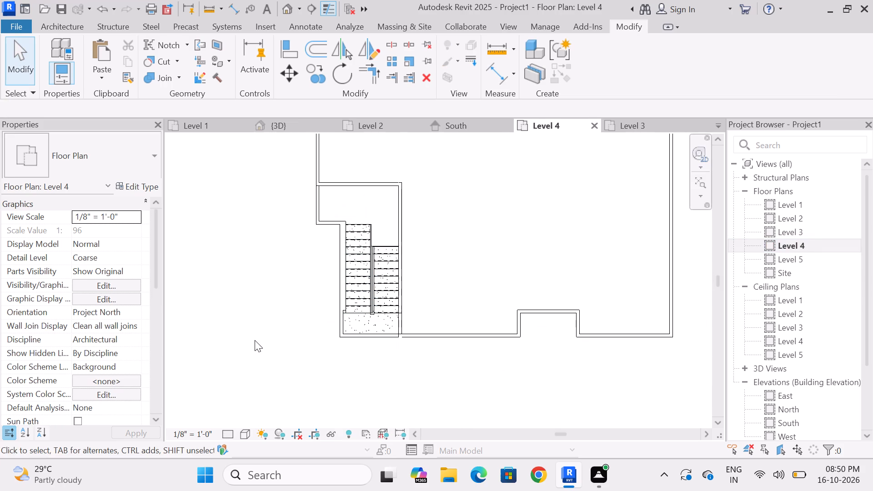
scroll(346, 294, "up", 7)
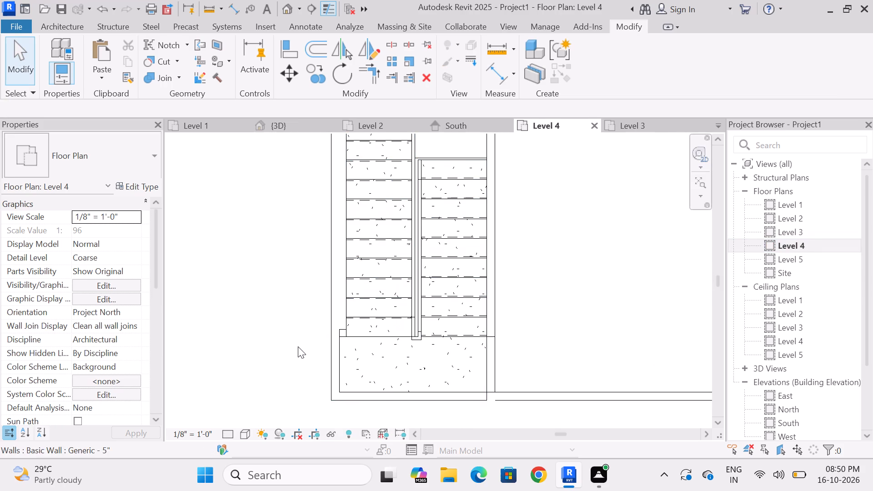
scroll(296, 346, "up", 4)
scroll(373, 336, "up", 4)
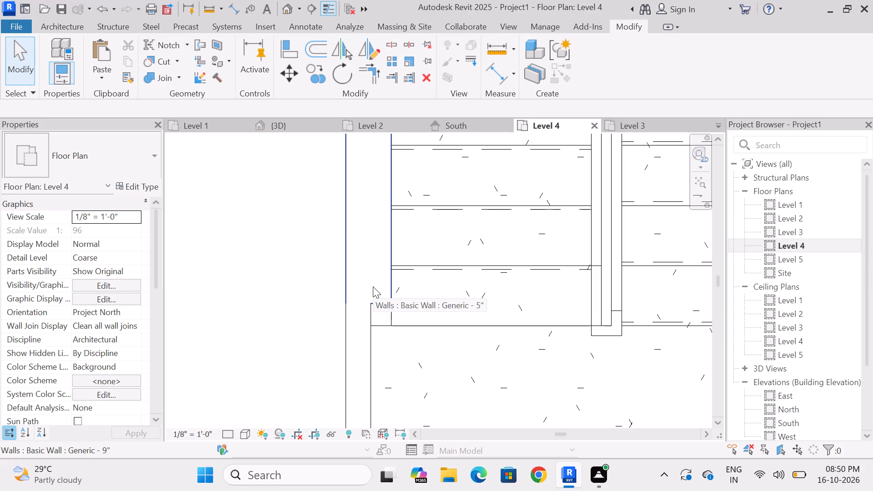
scroll(373, 286, "down", 3)
scroll(373, 241, "up", 4)
left_click(373, 241)
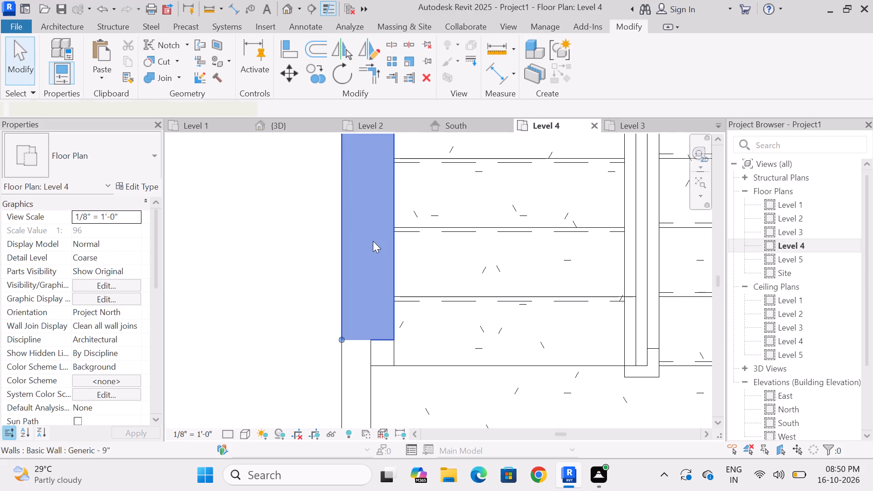
scroll(373, 241, "down", 5)
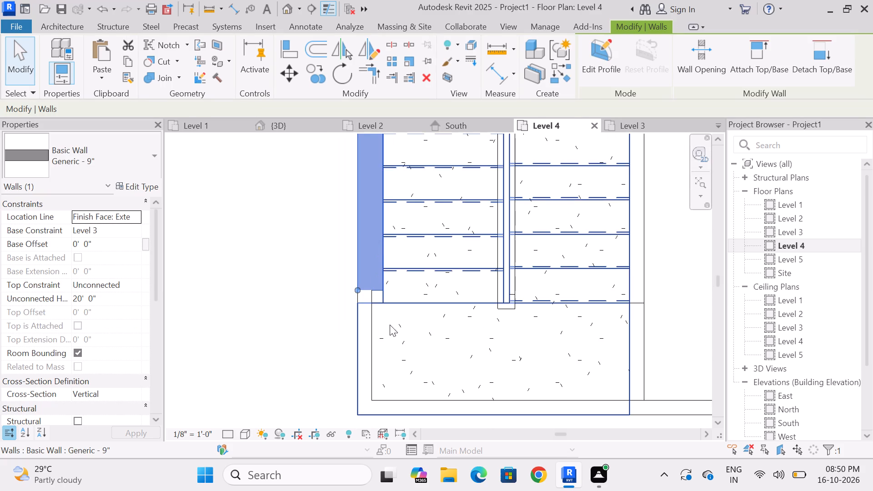
left_click(390, 342)
key("Escape")
scroll(325, 271, "down", 3)
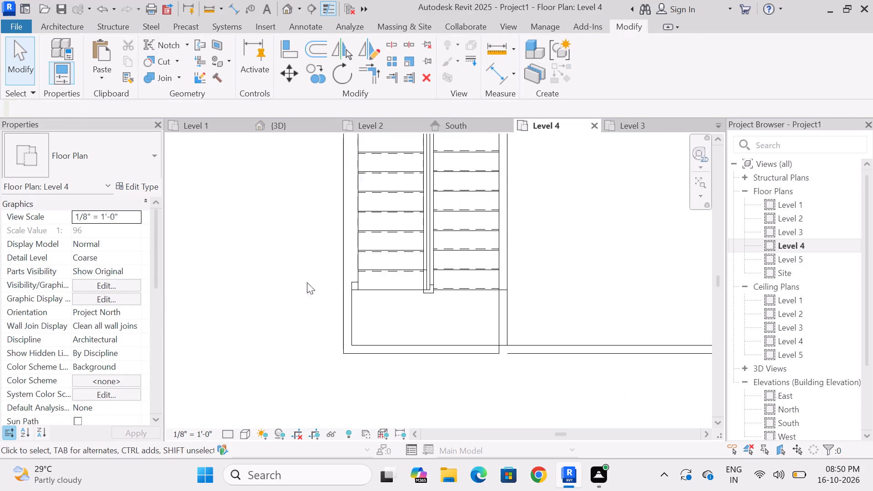
scroll(307, 282, "down", 5)
scroll(293, 361, "down", 3)
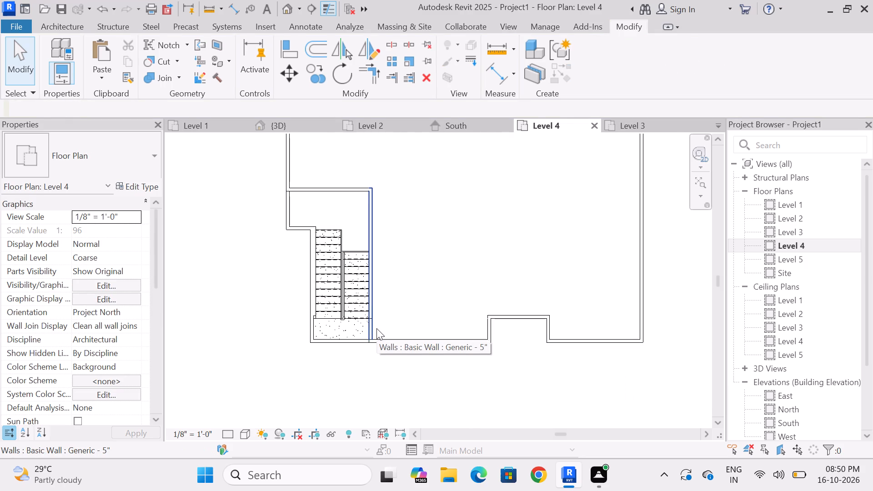
left_click(279, 123)
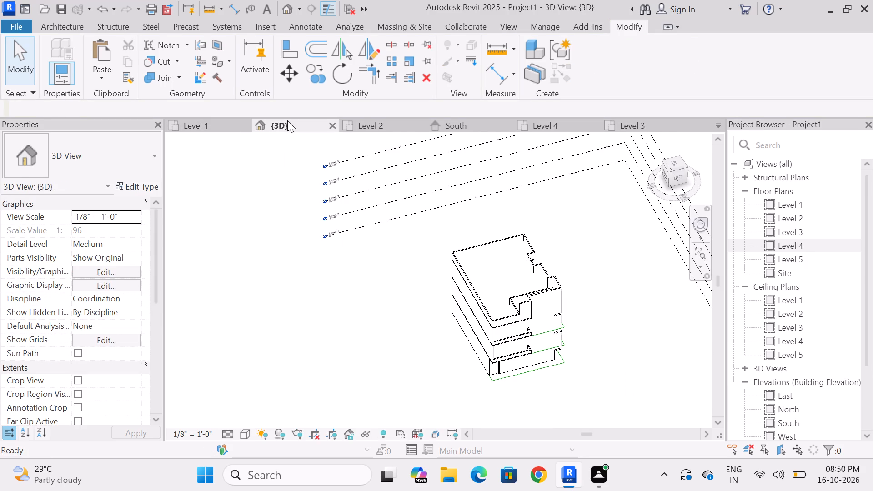
In the Level 4 plan, set the unconnected height of the Generic - 5" wall along the stair landing's north side to 10'.
middle_click_drag(413, 327, 319, 234, "shift")
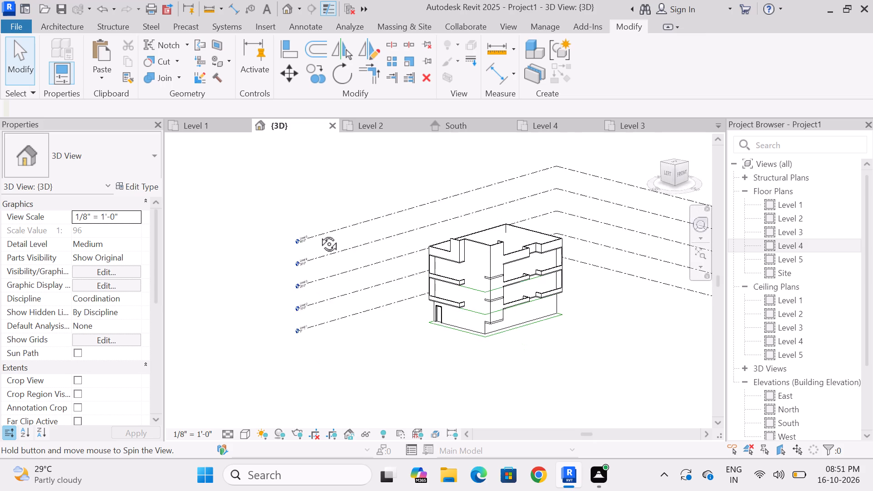
middle_click_drag(319, 234, 430, 276, "shift")
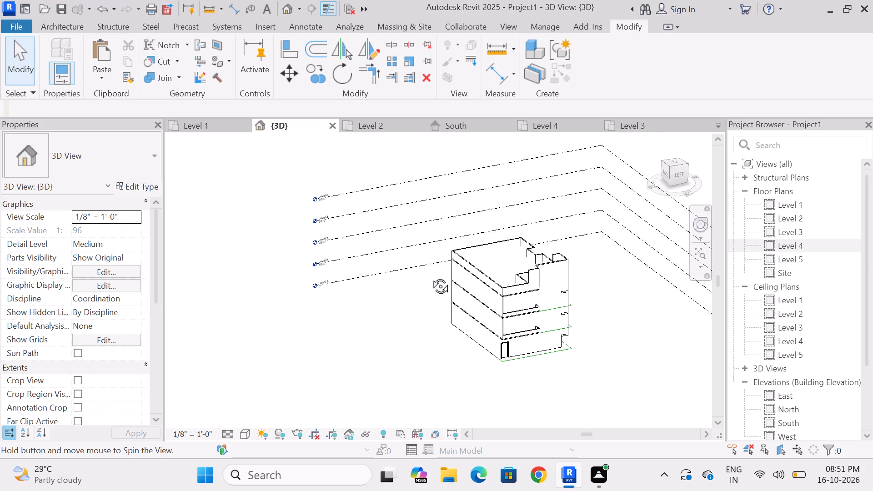
middle_click_drag(430, 276, 444, 289, "shift")
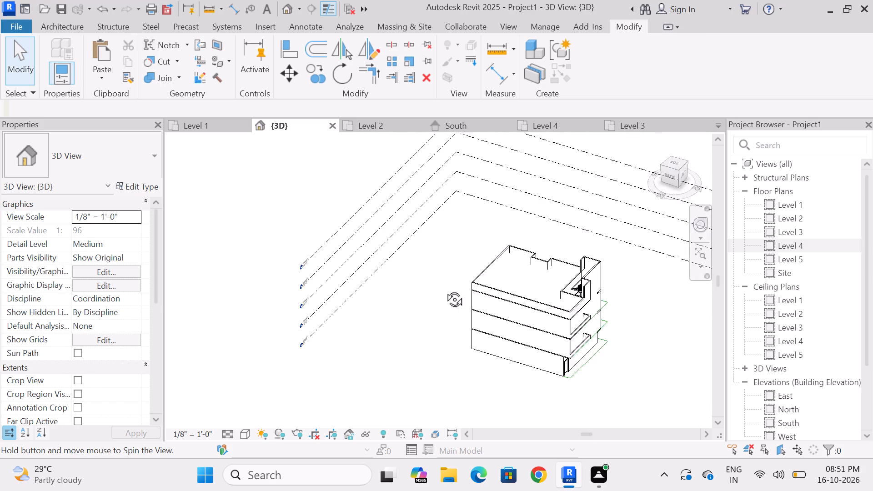
middle_click_drag(444, 289, 443, 289, "shift")
double_click(802, 245)
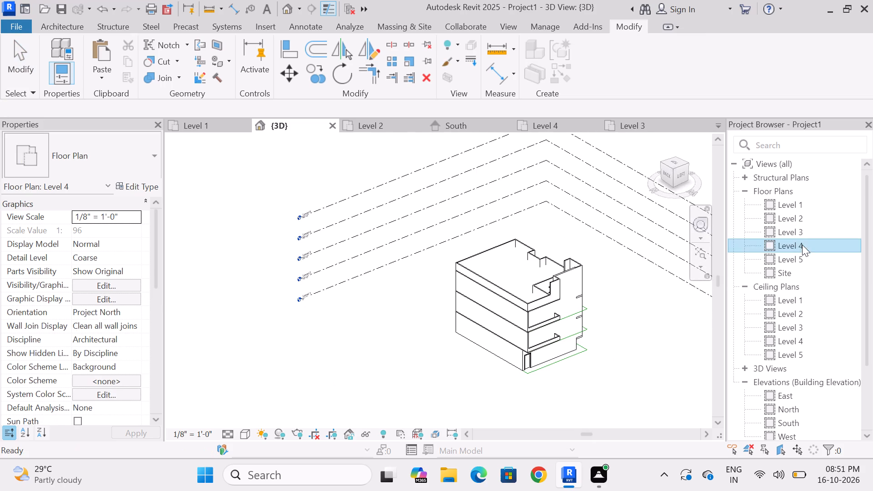
scroll(426, 368, "down", 4)
scroll(362, 221, "up", 4)
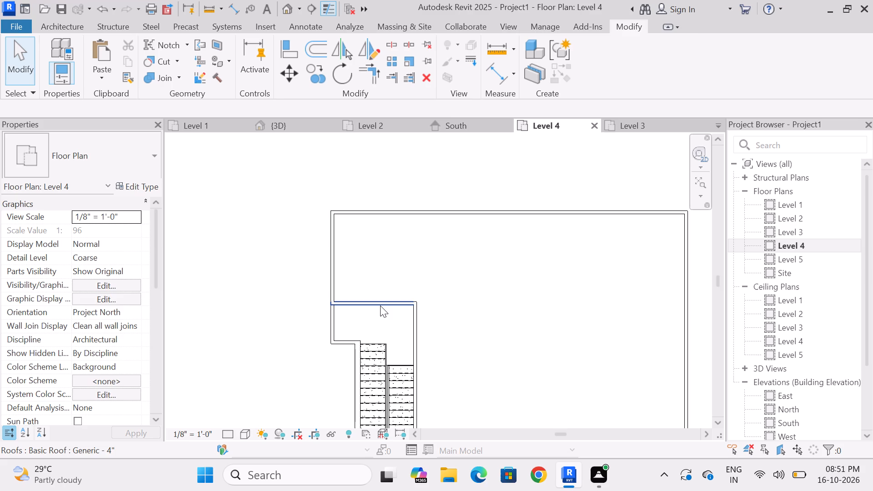
left_click(381, 306)
left_click(121, 302)
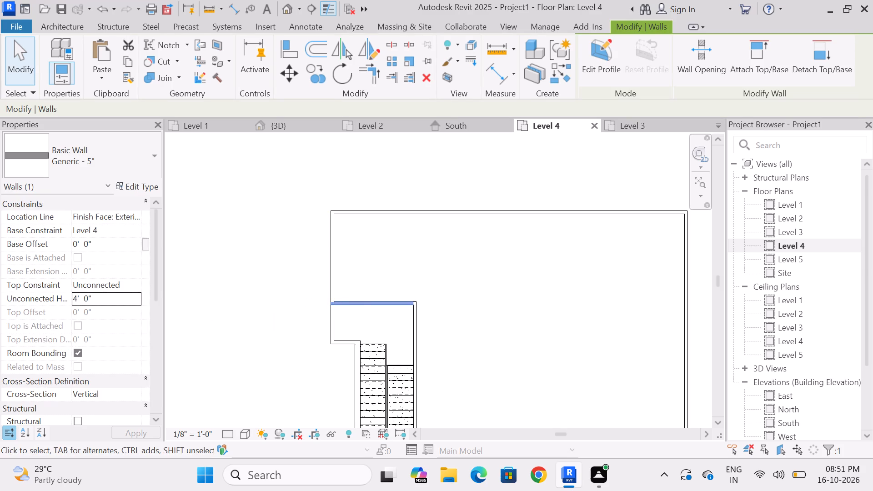
key("BackSpace")
key("1")
type("0'")
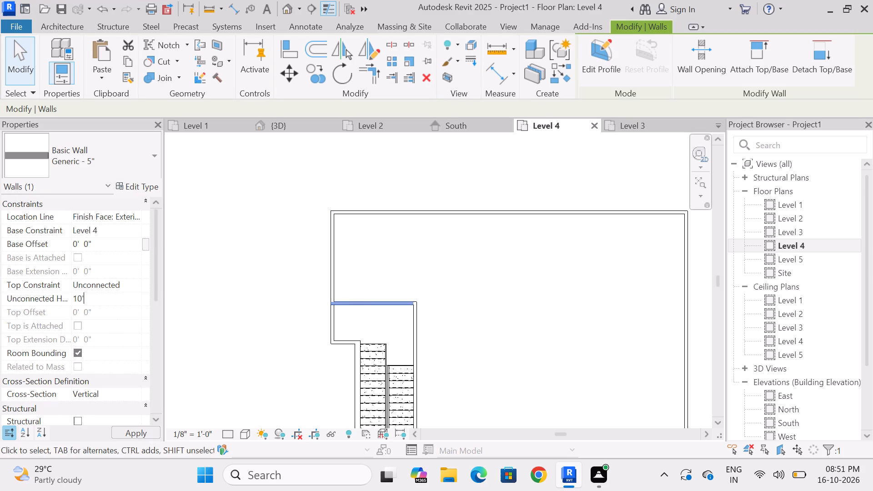
key("Return")
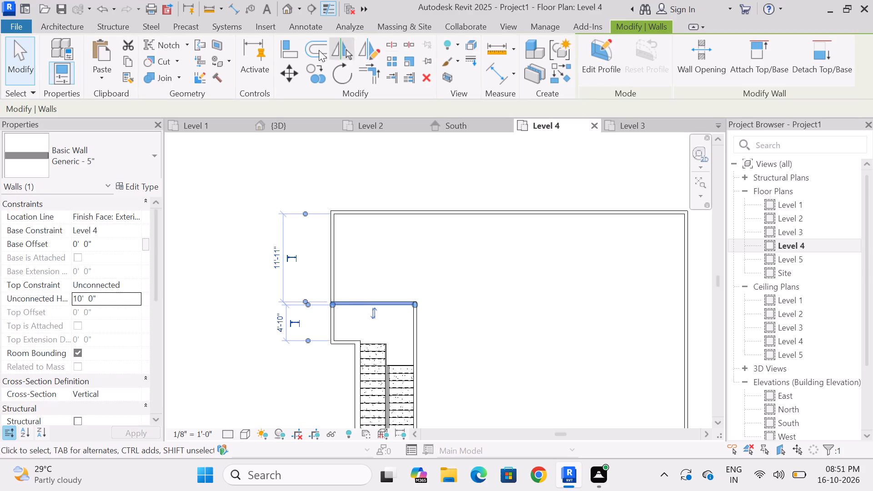
Split the Level 4 Generic - 5" wall on the stair's east side where the landing meets the top of the eastern flight.
left_click(395, 45)
scroll(424, 400, "up", 4)
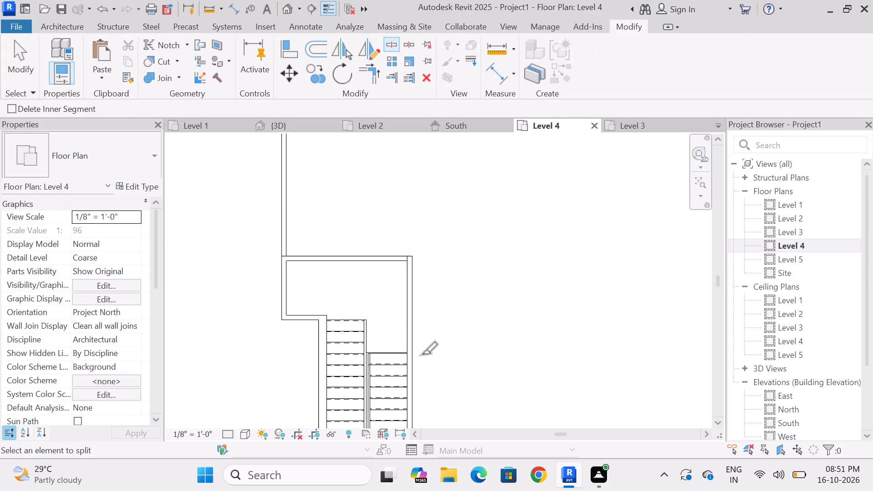
scroll(422, 354, "up", 15)
scroll(407, 309, "down", 5)
scroll(399, 365, "up", 7)
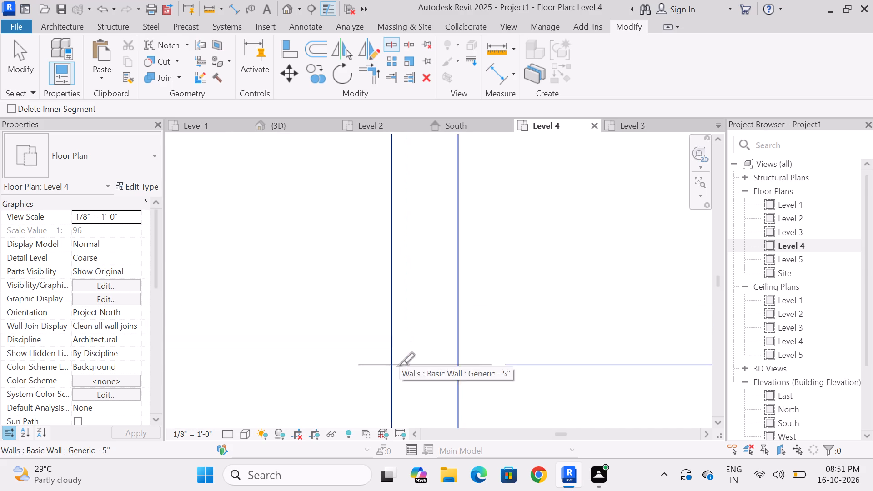
scroll(399, 365, "up", 3)
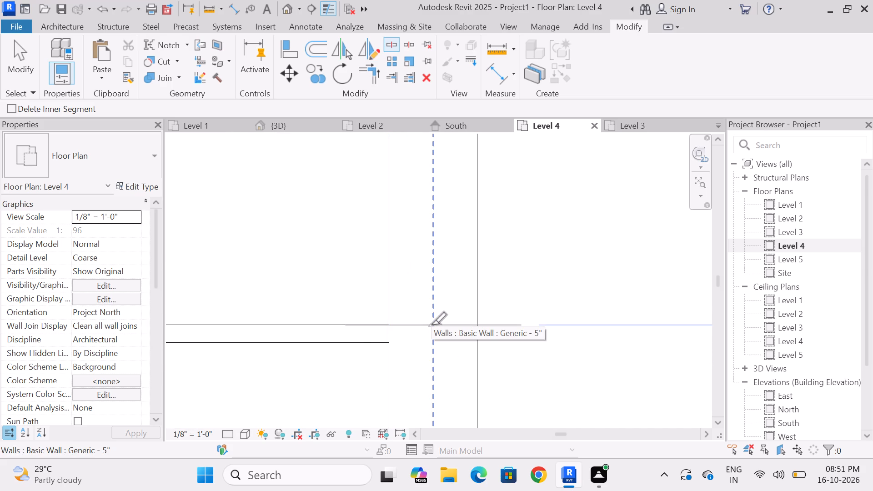
left_click(431, 325)
scroll(435, 382, "down", 17)
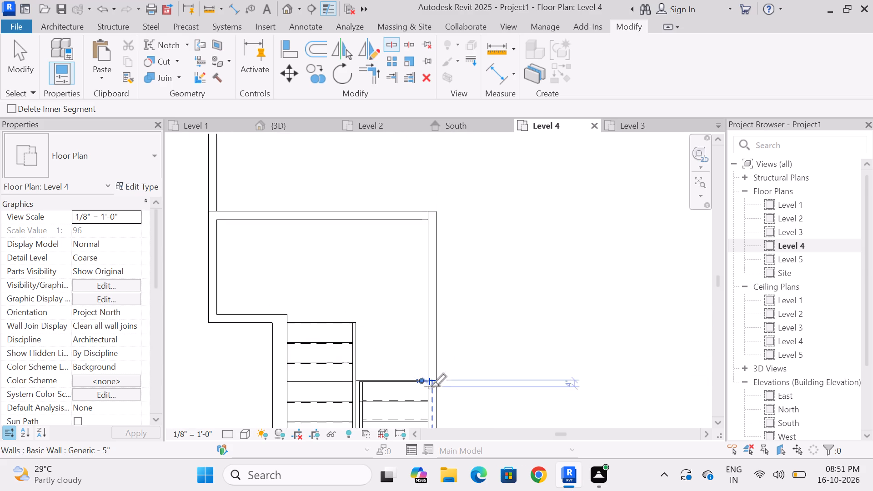
key("Escape")
key("Escape")
Set the unconnected height of the split wall segment along the landing's east side to 10'.
left_click(438, 294)
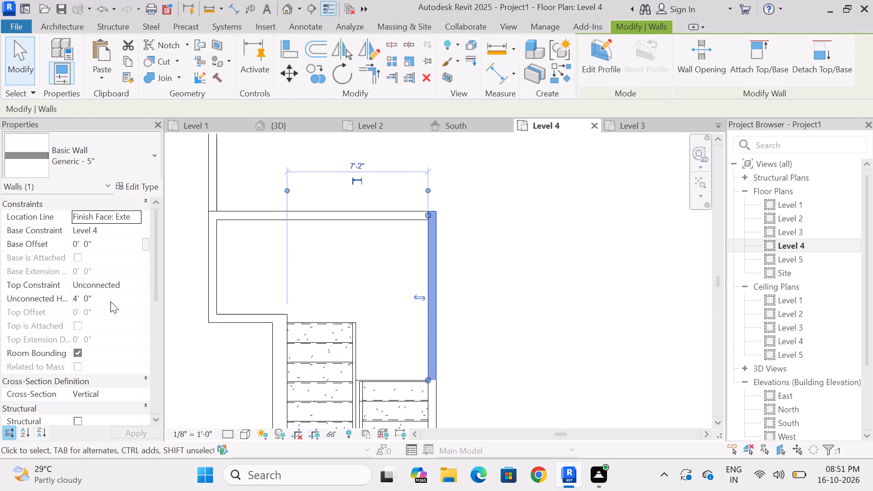
left_click(110, 301)
key("BackSpace")
key("1")
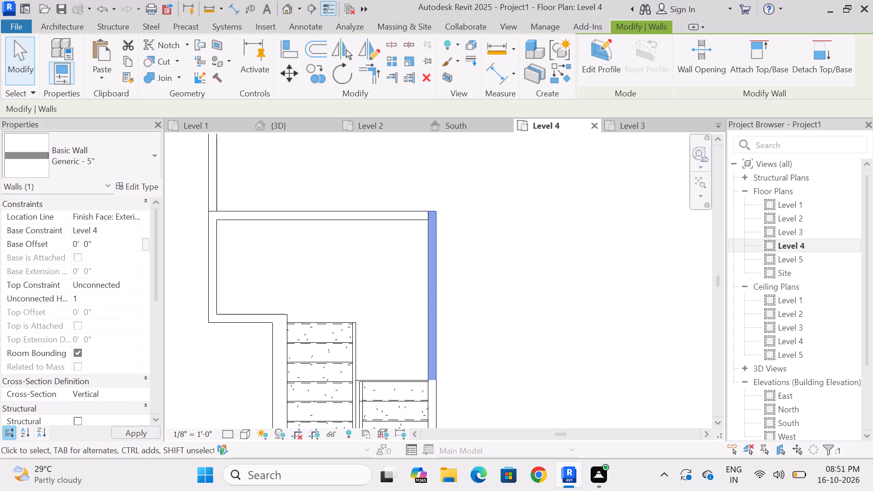
type("0'")
key("Return")
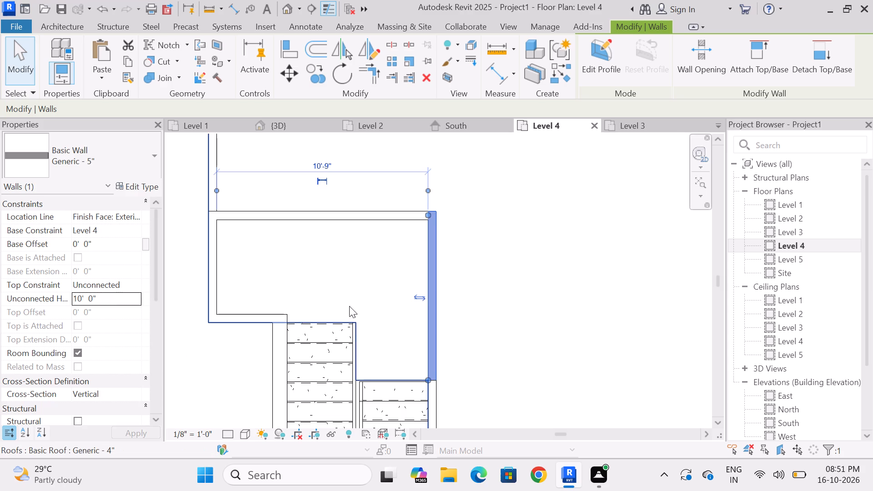
key("Escape")
In the 3D view, set the remaining 4' high Level 4 wall segment beside the stair flight to a height of 10'.
left_click(295, 126)
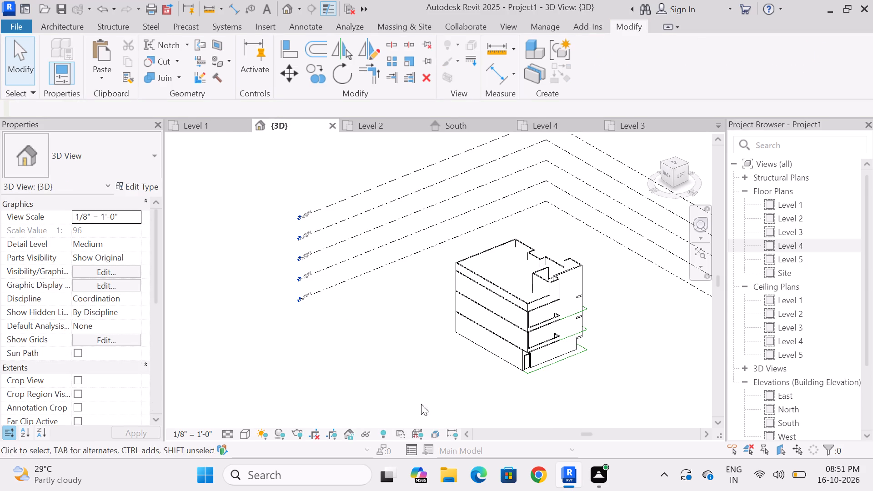
middle_click_drag(447, 364, 323, 364, "shift")
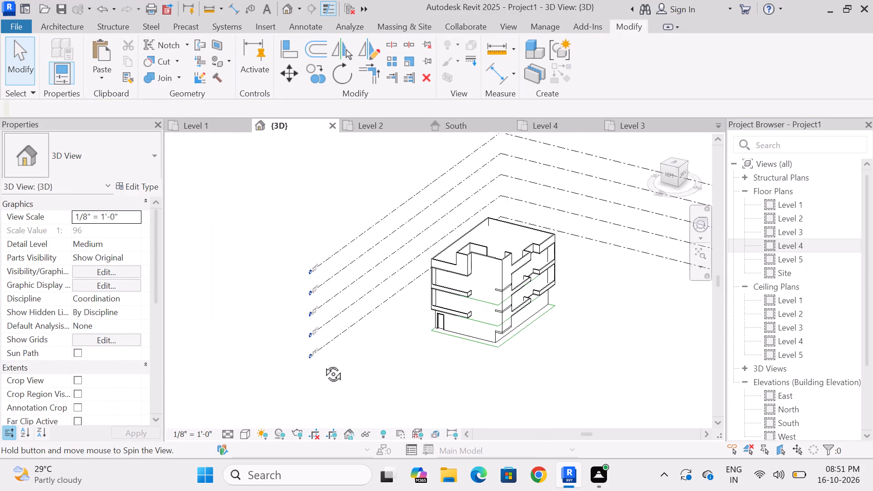
middle_click_drag(323, 364, 309, 387, "shift")
scroll(527, 239, "up", 4)
scroll(452, 278, "up", 3)
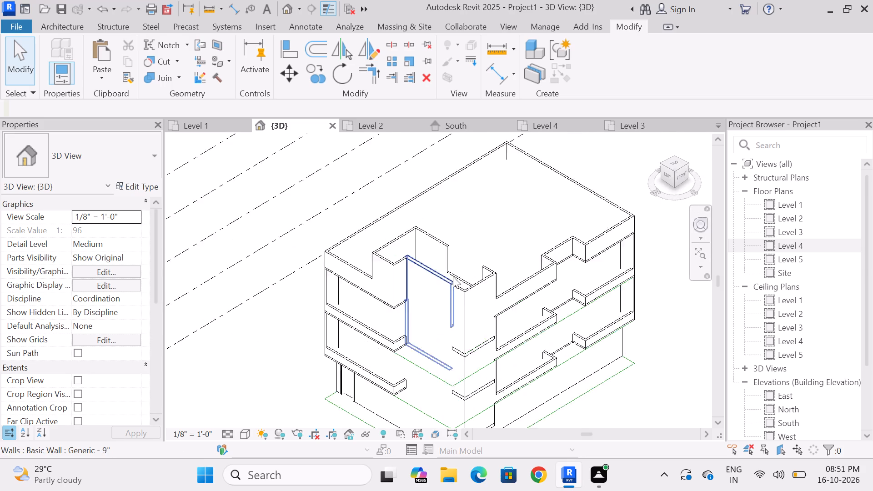
left_click(462, 276)
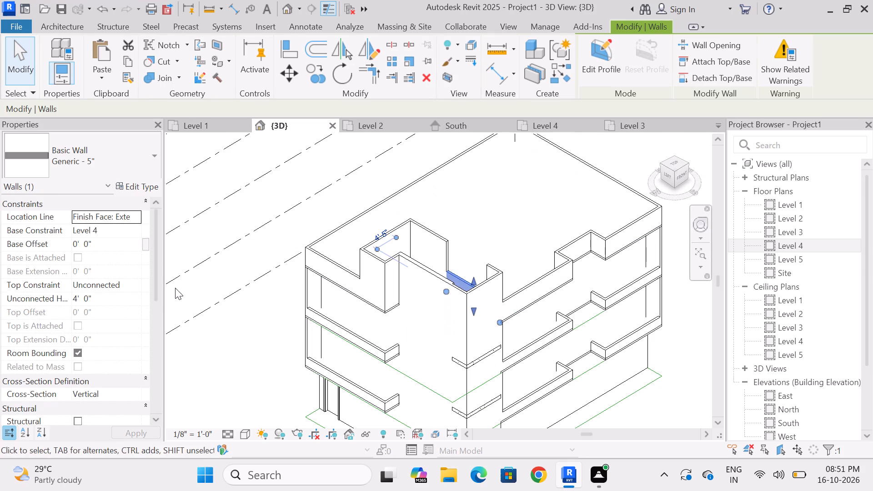
left_click(108, 297)
key("BackSpace")
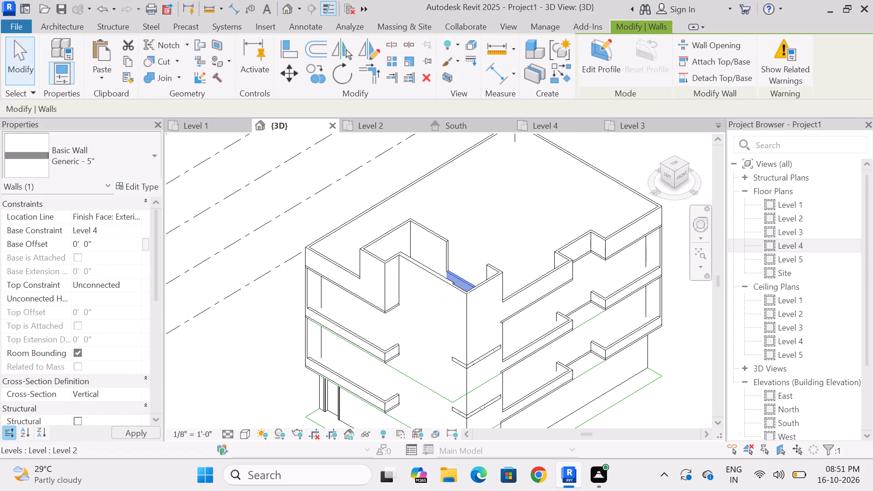
type("10'")
key("Return")
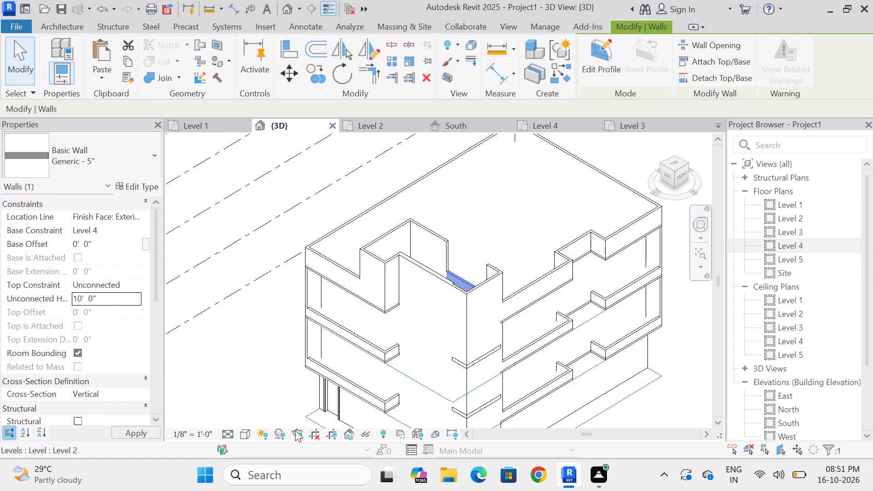
key("Escape")
Examine the staircase enclosure and parapet from several sides in 3D, and check the stair walls in the Level 4 plan.
scroll(504, 181, "down", 3)
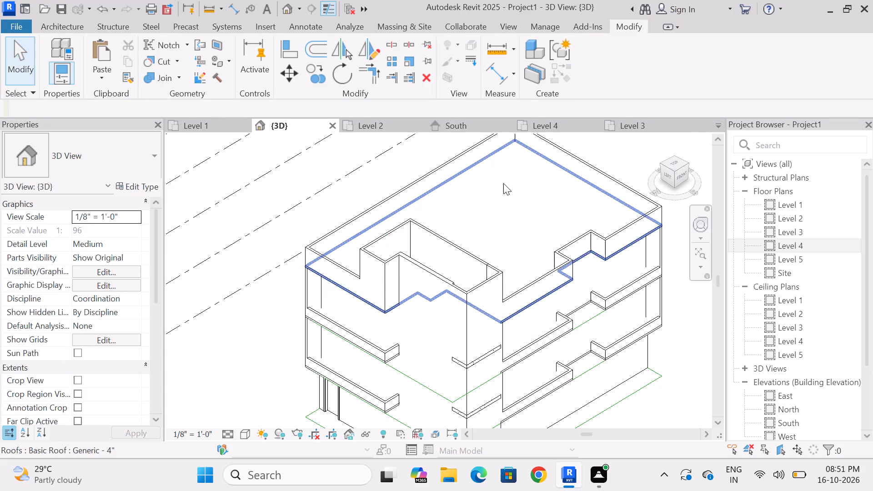
middle_click_drag(552, 413, 374, 339, "shift")
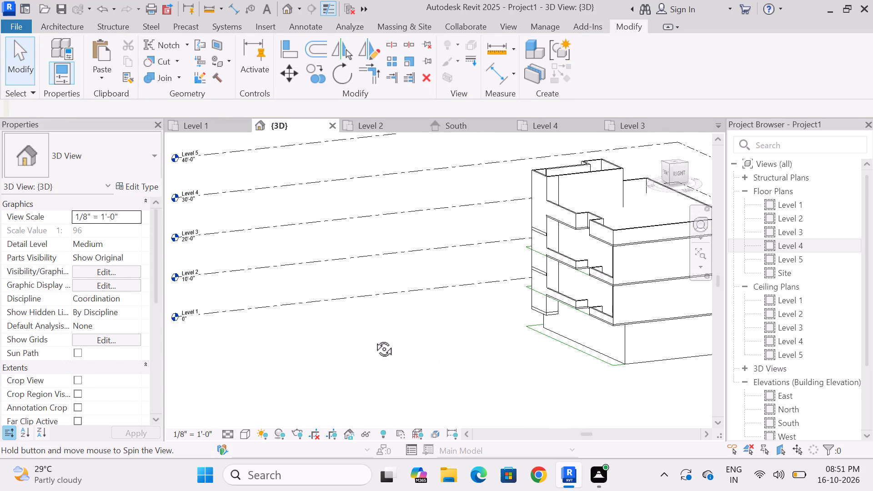
middle_click_drag(374, 339, 411, 343, "shift")
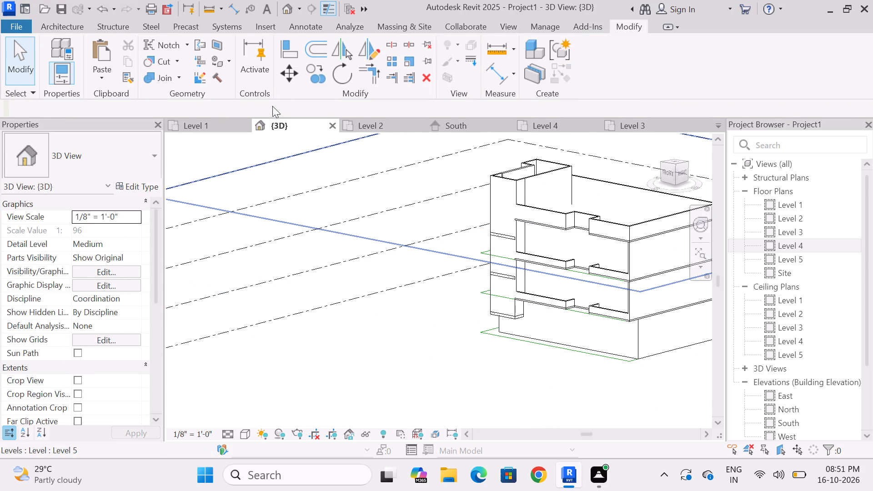
double_click(797, 246)
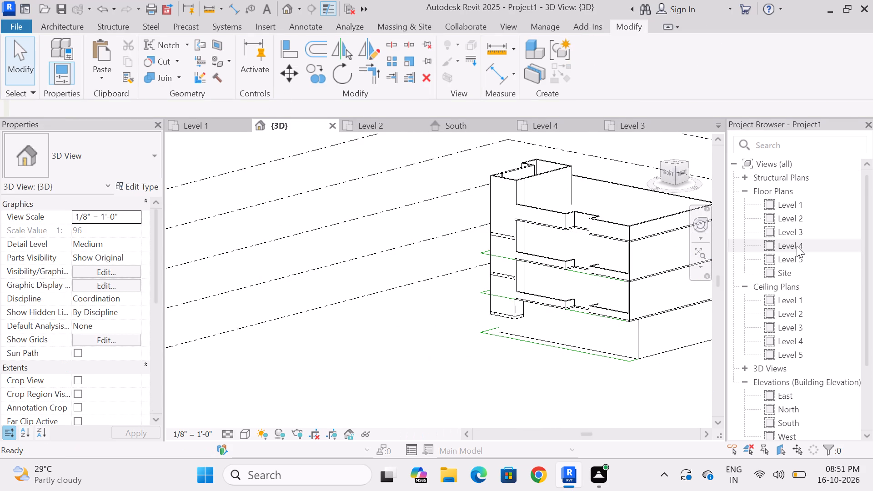
scroll(448, 218, "down", 8)
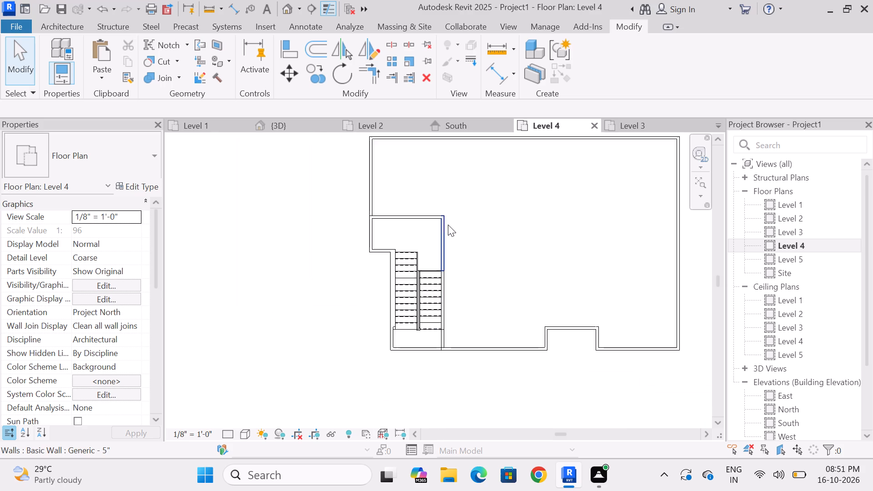
scroll(447, 300, "up", 4)
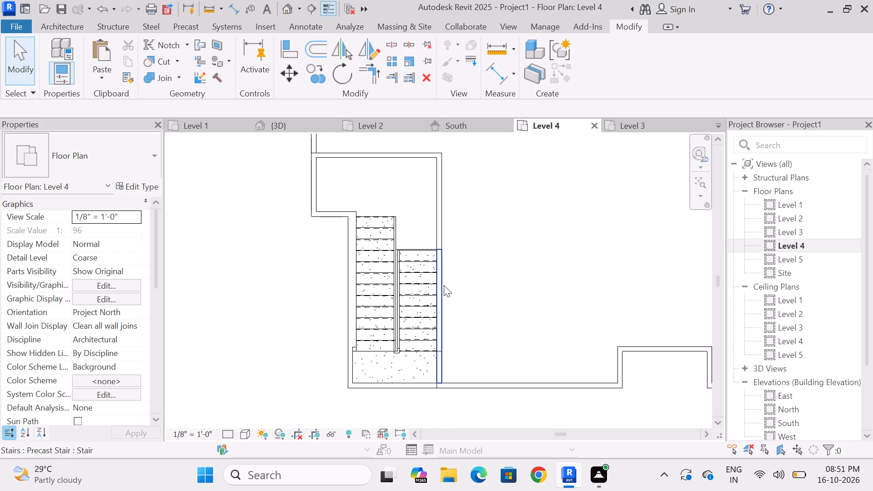
left_click(264, 129)
middle_click_drag(405, 368, 370, 337, "shift")
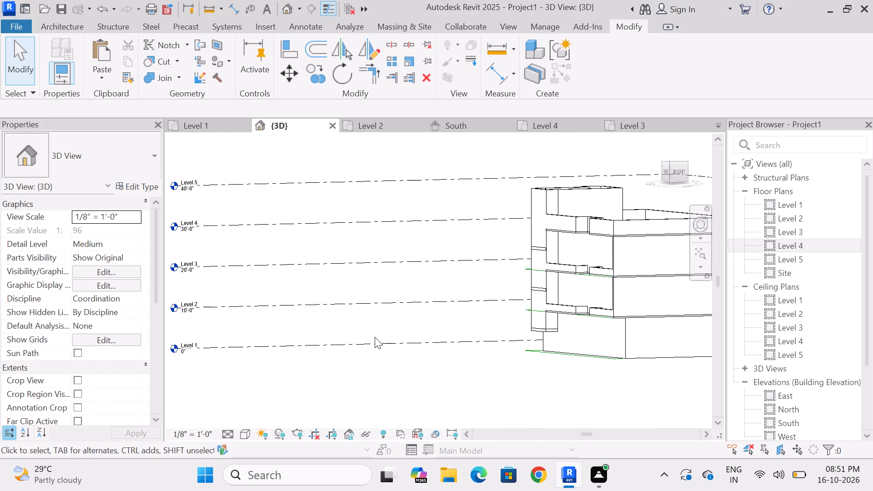
middle_click_drag(431, 361, 572, 393, "shift")
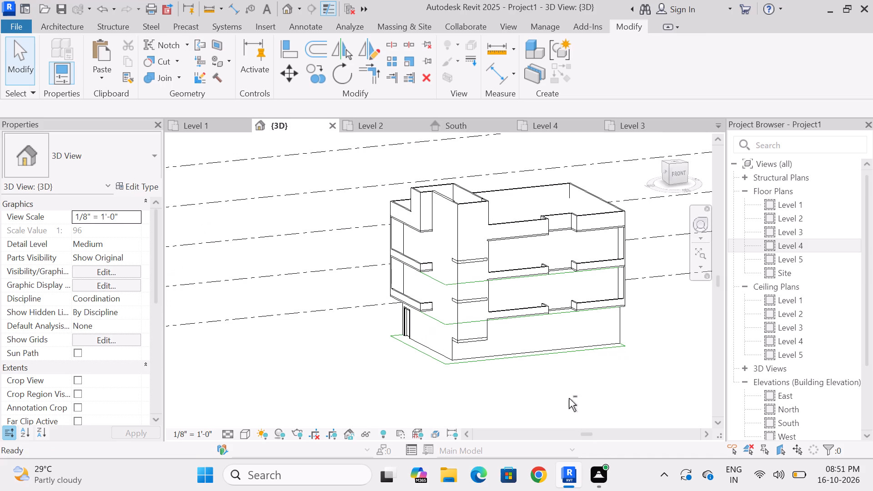
middle_click_drag(507, 425, 593, 401, "shift")
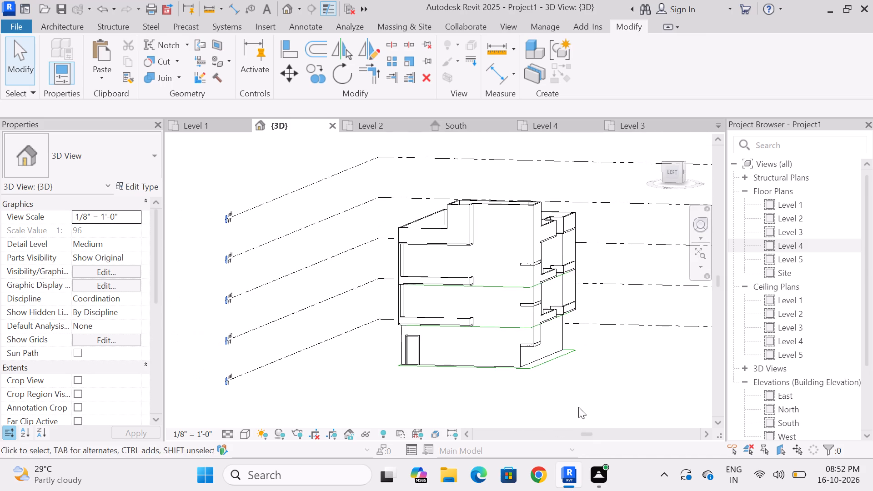
middle_click_drag(578, 407, 532, 436, "shift")
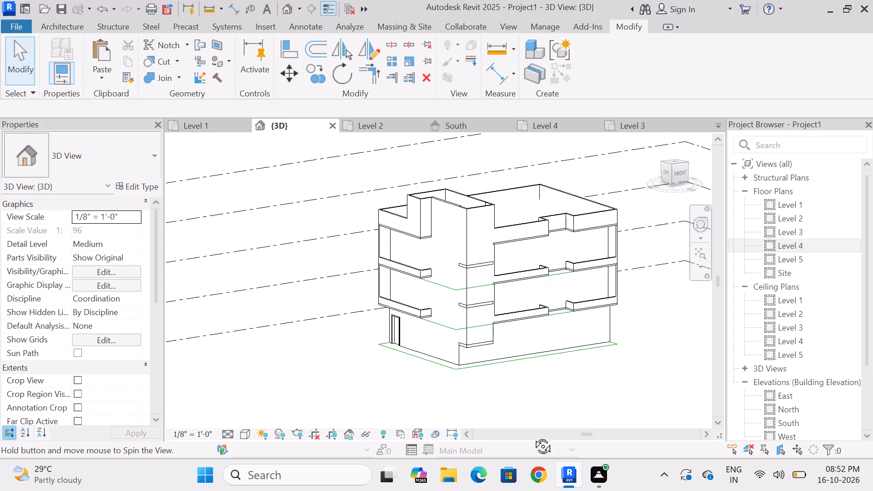
middle_click_drag(532, 436, 627, 441, "shift")
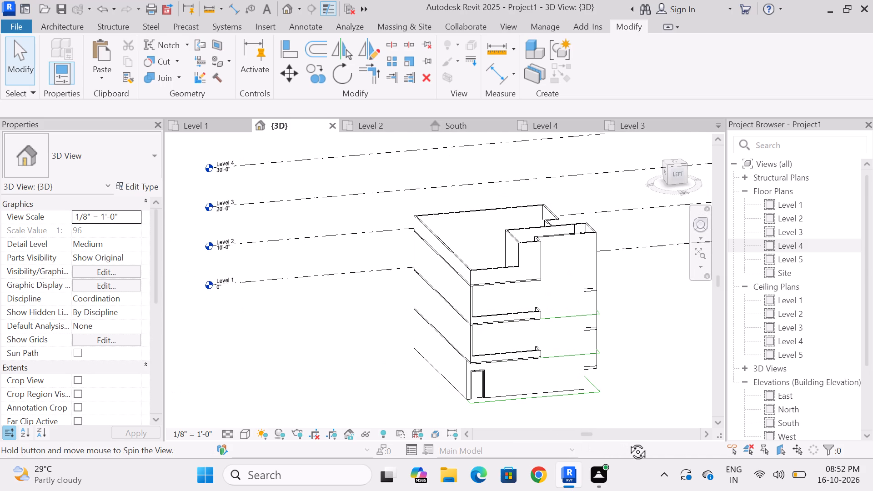
middle_click_drag(627, 441, 582, 435, "shift")
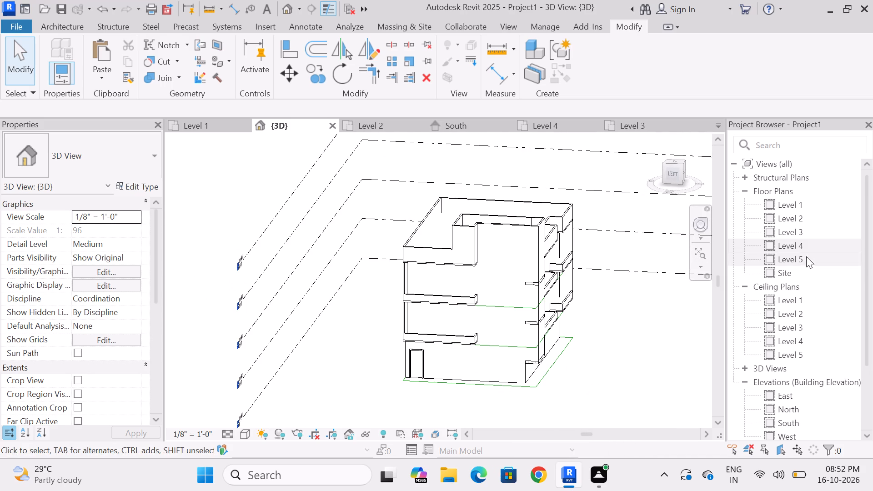
double_click(801, 250)
scroll(367, 272, "down", 4)
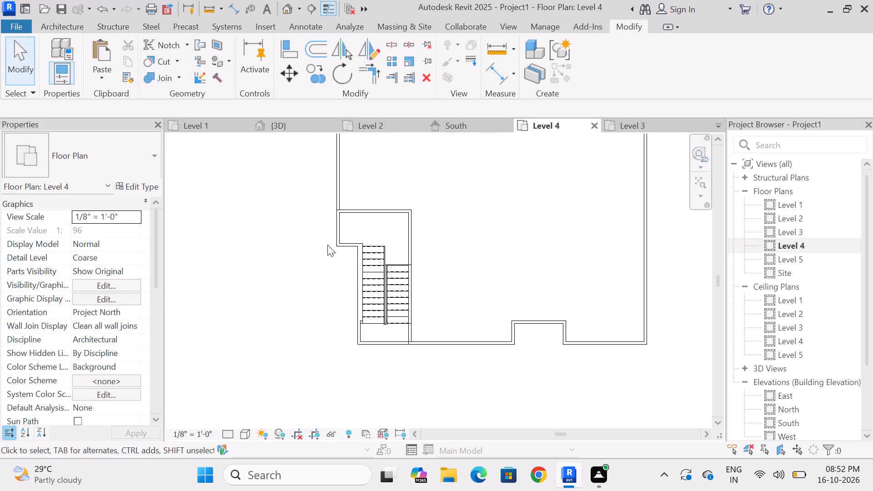
scroll(325, 231, "up", 4)
scroll(327, 228, "down", 1)
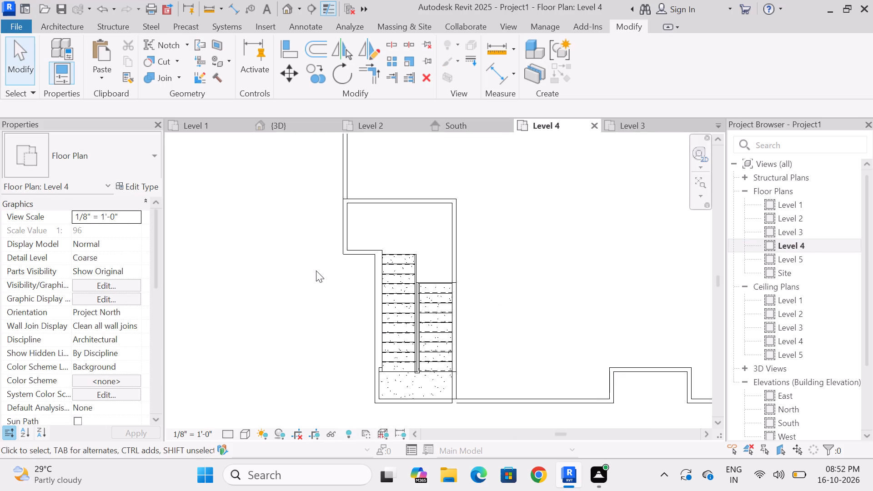
Examine the staircase enclosure and roof parapet in the 3D view from the front and left sides.
scroll(311, 262, "down", 2)
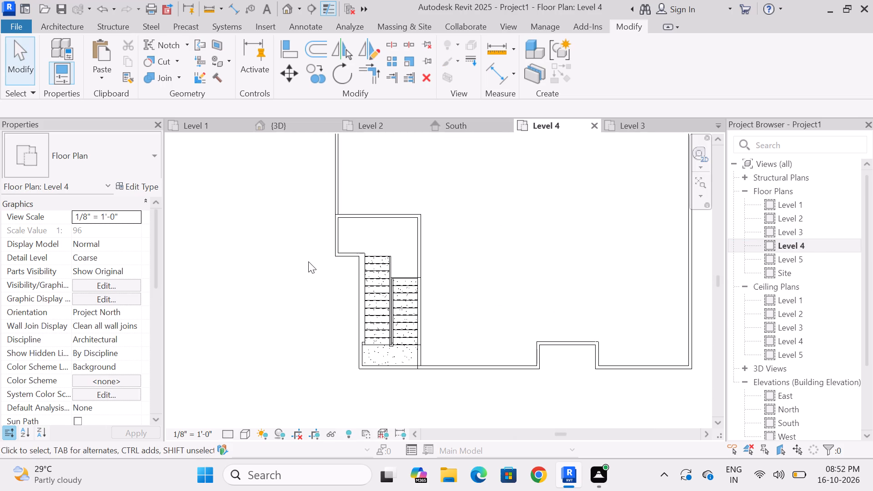
left_click(272, 128)
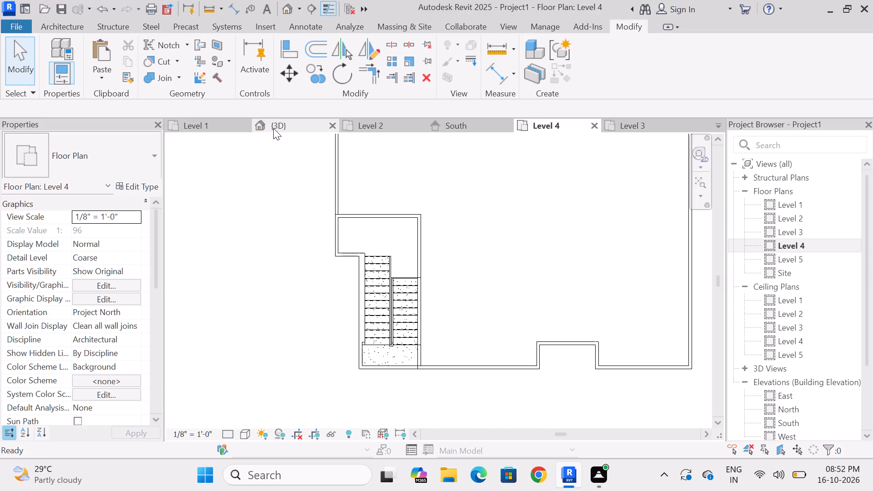
middle_click_drag(389, 384, 280, 360, "shift")
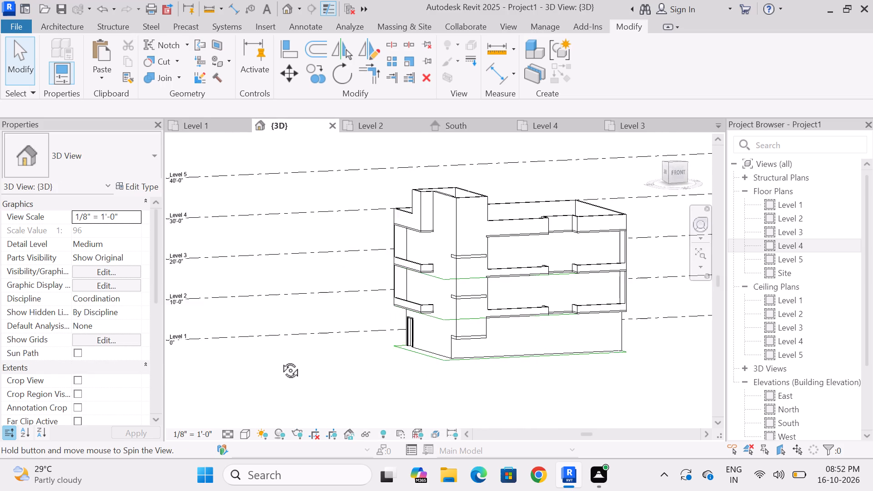
middle_click_drag(280, 360, 390, 372, "shift")
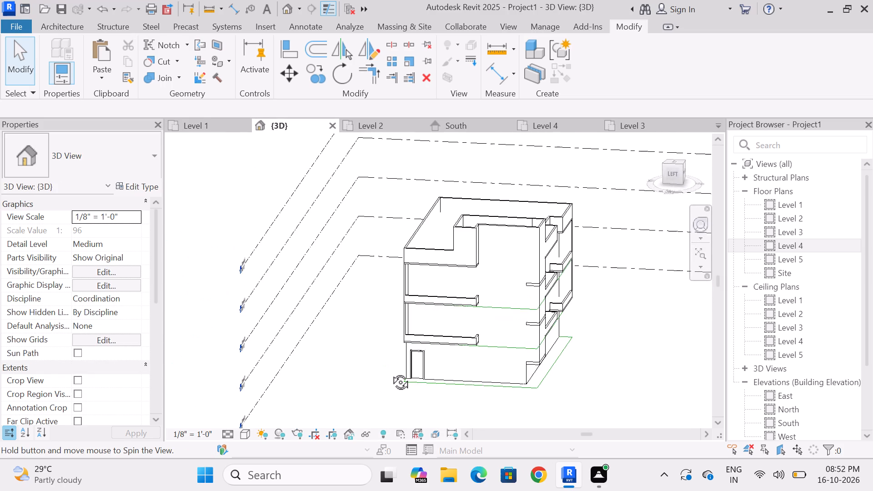
middle_click_drag(390, 372, 330, 360, "shift")
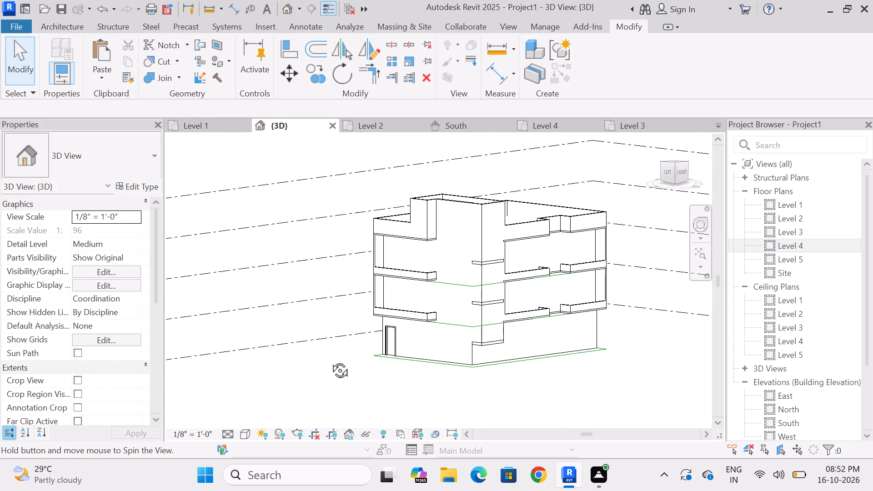
middle_click_drag(330, 360, 309, 358, "shift")
middle_click_drag(394, 392, 376, 392, "shift")
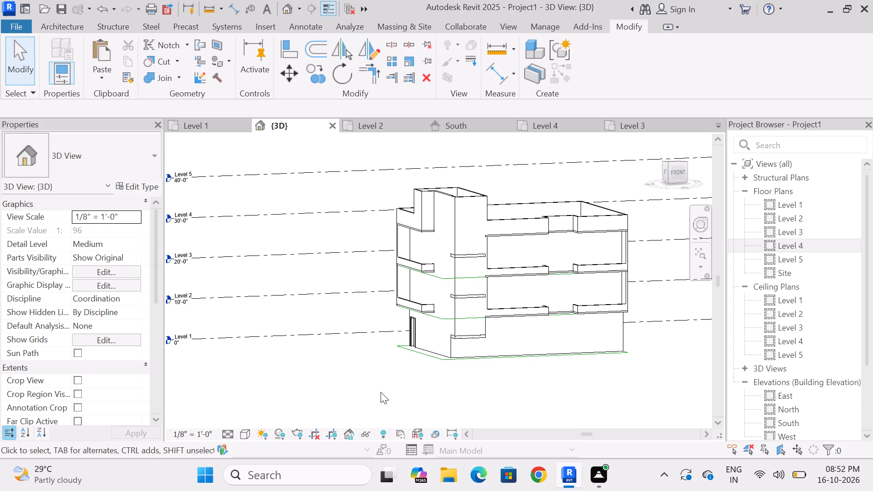
scroll(381, 390, "down", 3)
middle_click_drag(389, 394, 439, 396, "shift")
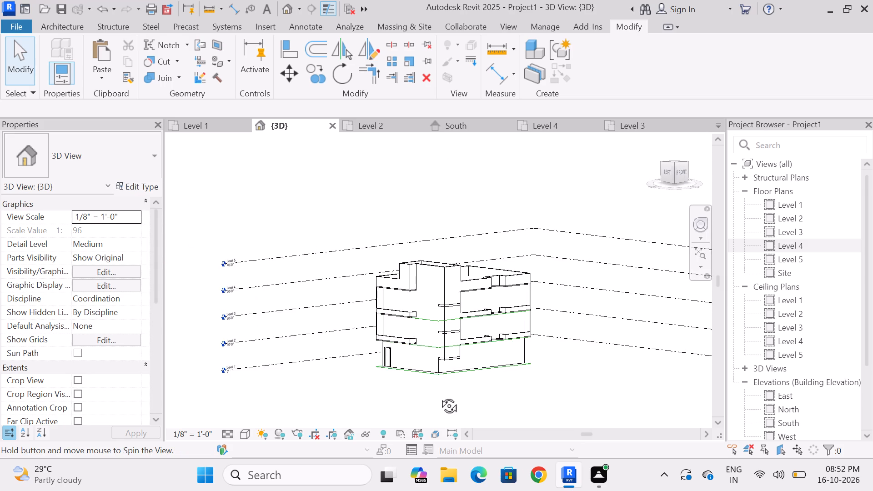
middle_click_drag(439, 396, 345, 383, "shift")
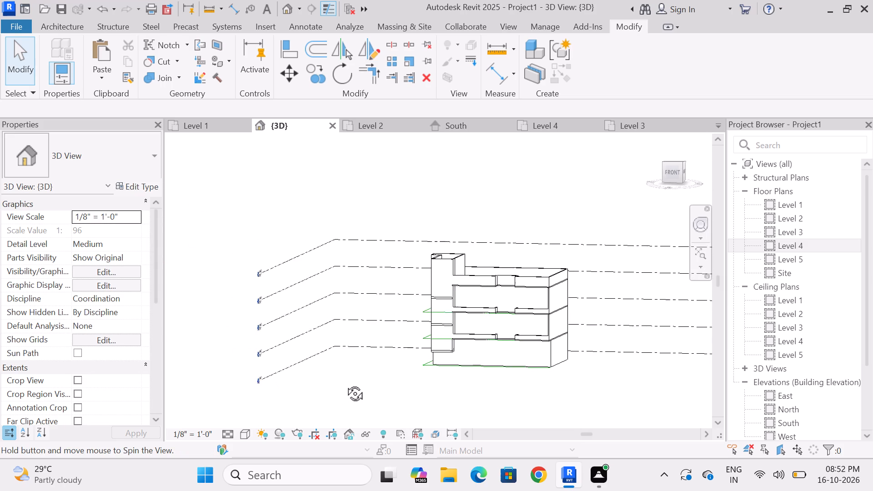
middle_click_drag(345, 383, 468, 422, "shift")
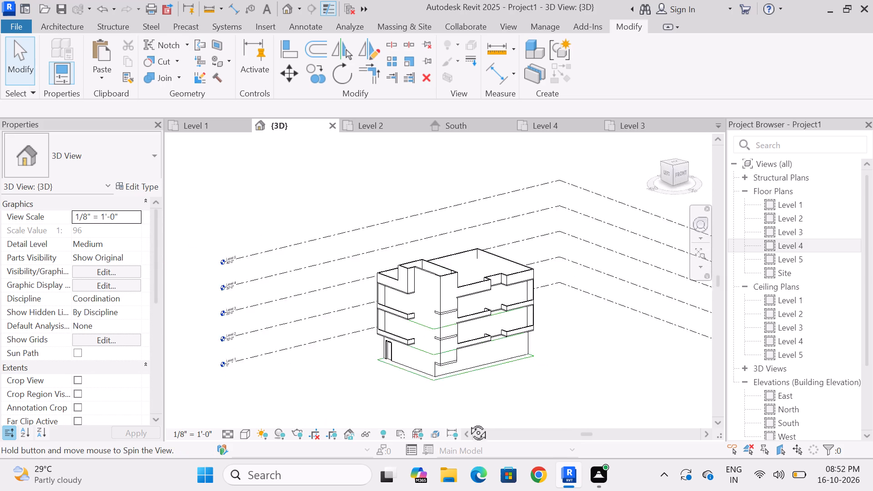
middle_click_drag(468, 422, 484, 410, "shift")
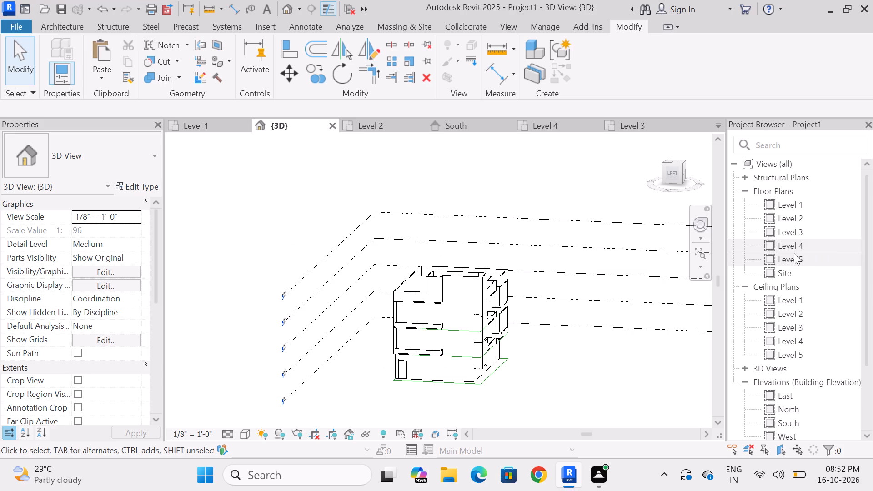
Open the Level 5 floor plan and set its underlay base level to Level 4.
double_click(794, 253)
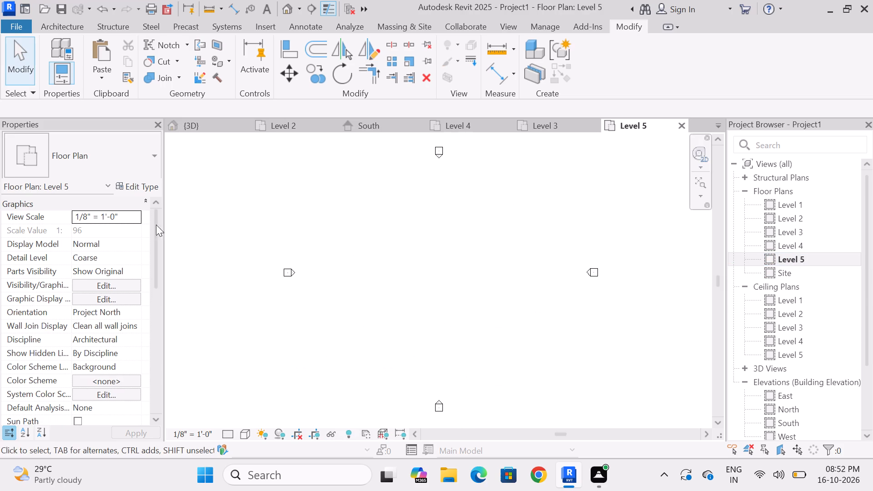
left_click_drag(153, 245, 155, 288)
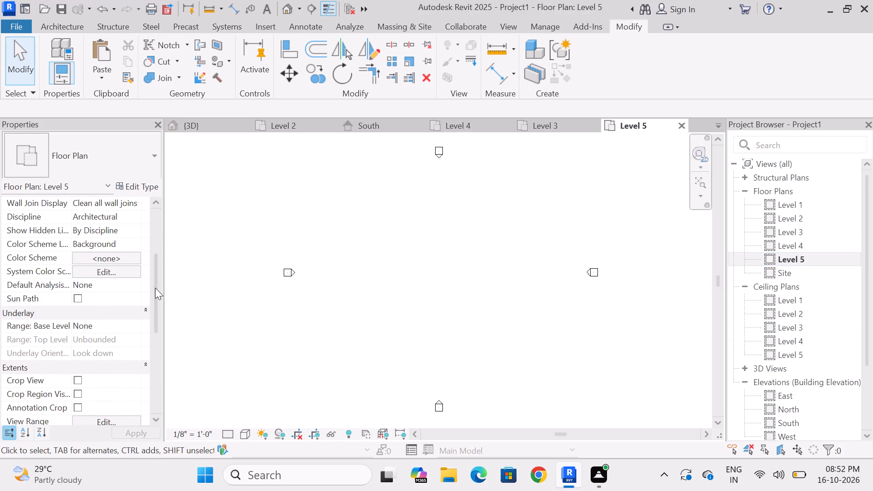
left_click(105, 322)
left_click(130, 323)
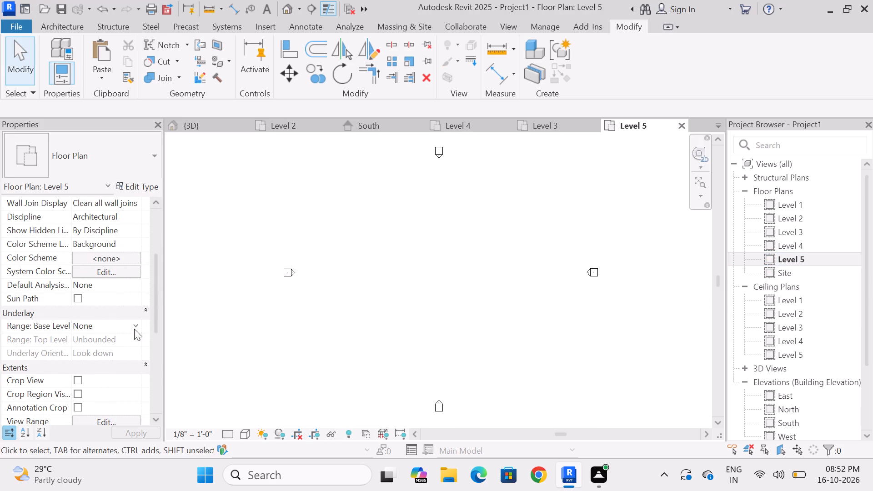
left_click(140, 327)
left_click(99, 386)
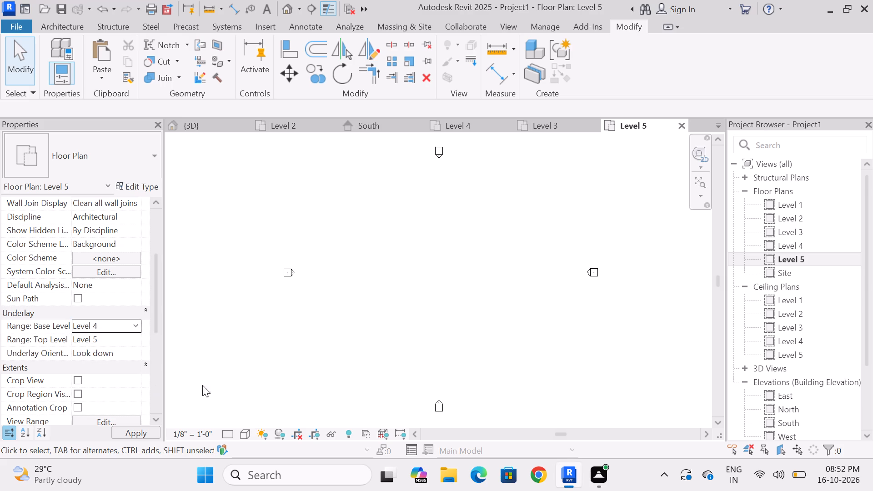
Start a Generic - 4" roof by footprint on Level 5 and sketch a rectangular boundary along the staircase enclosure's outer wall corners.
scroll(399, 235, "up", 9)
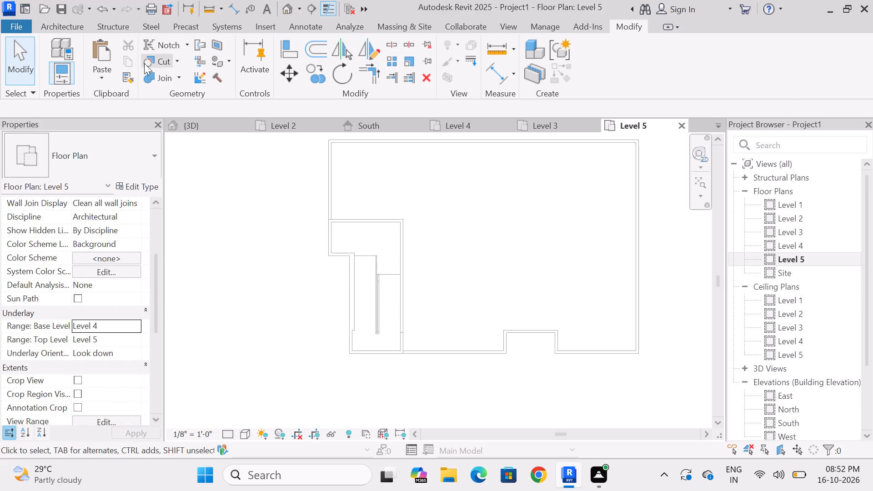
left_click(59, 29)
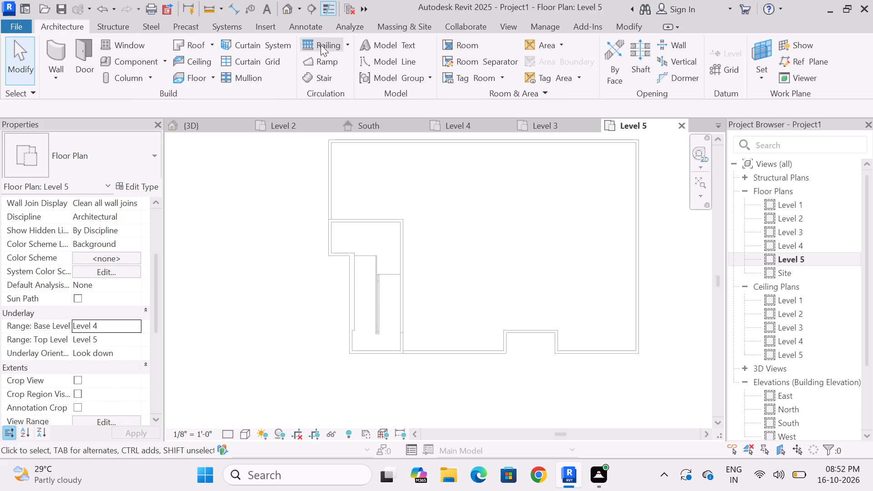
left_click(632, 27)
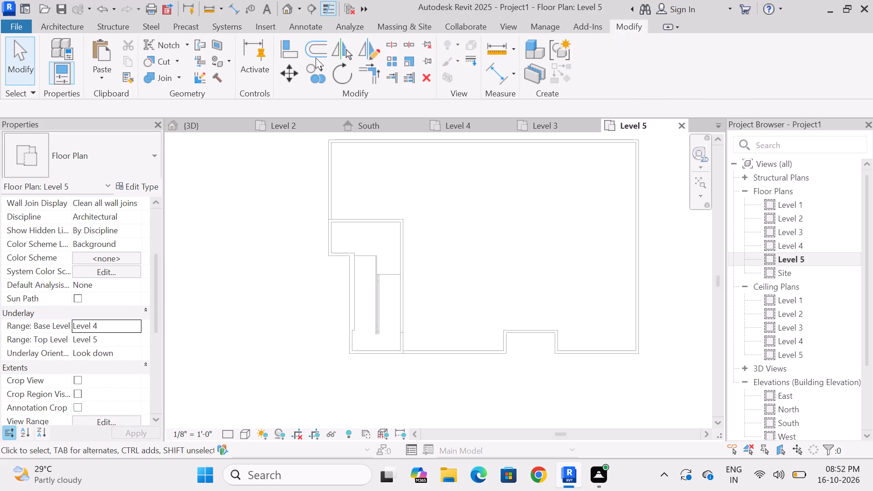
left_click(76, 28)
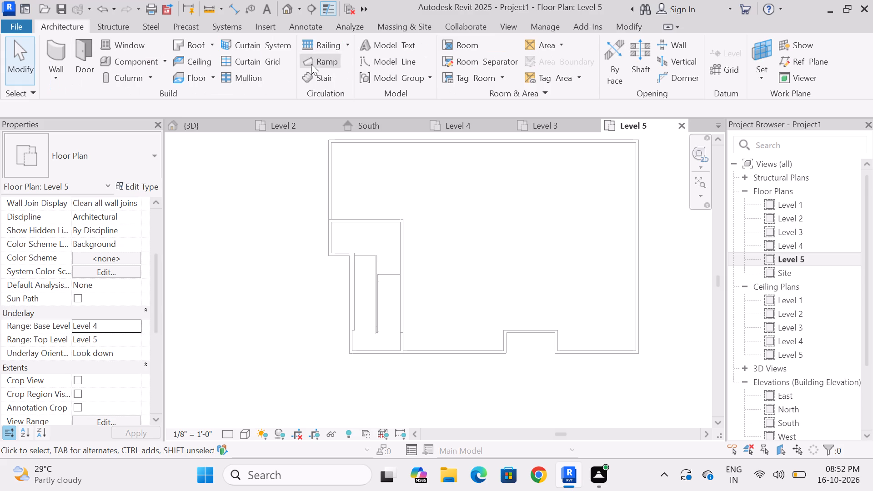
left_click(191, 48)
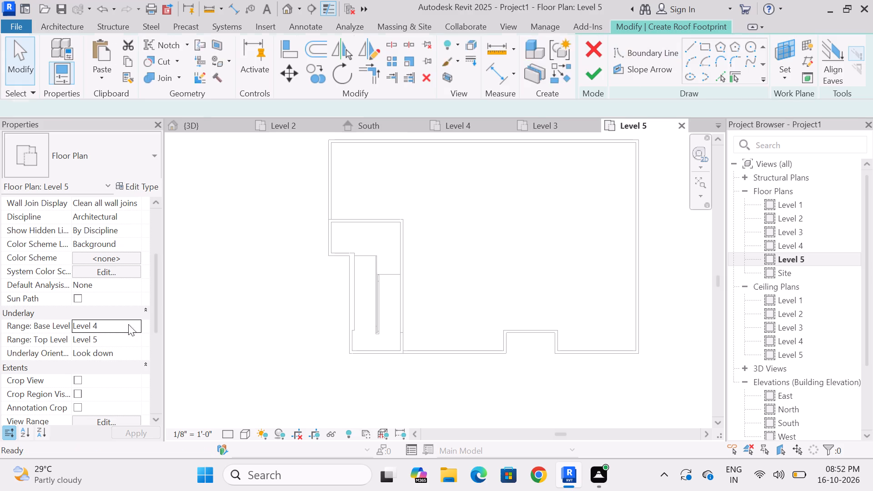
left_click(707, 46)
scroll(335, 226, "up", 12)
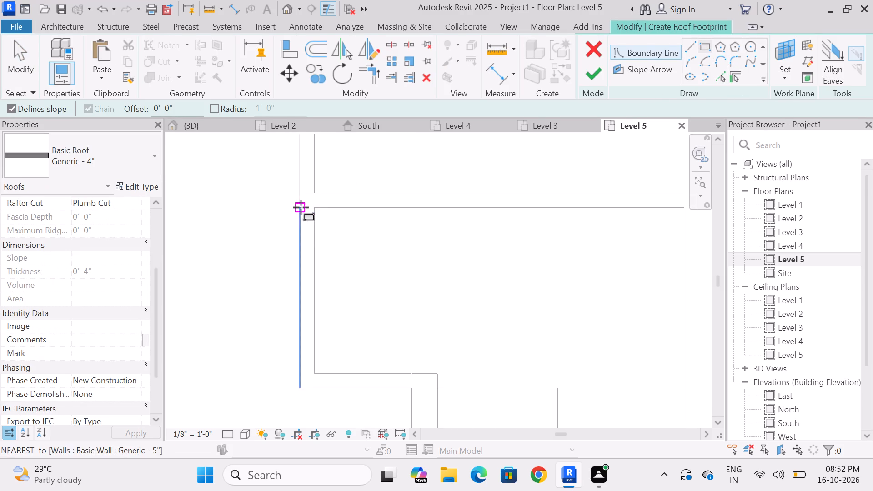
left_click(300, 193)
scroll(386, 235, "down", 13)
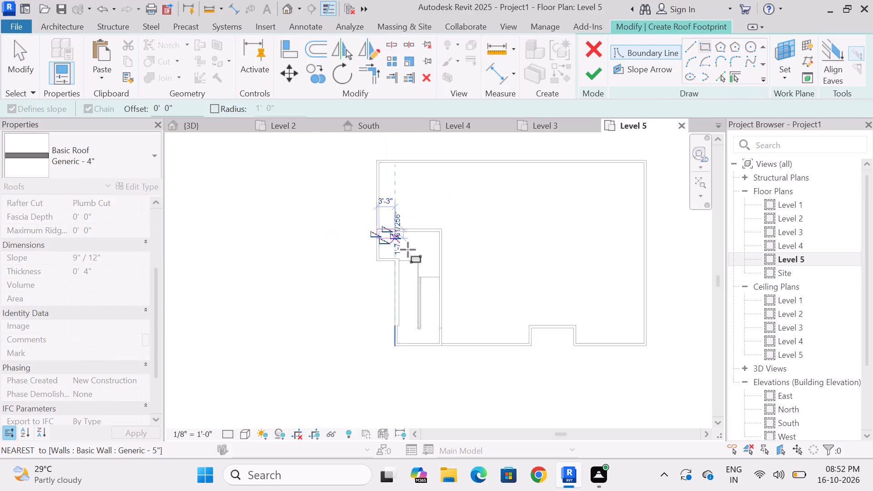
scroll(435, 339, "up", 12)
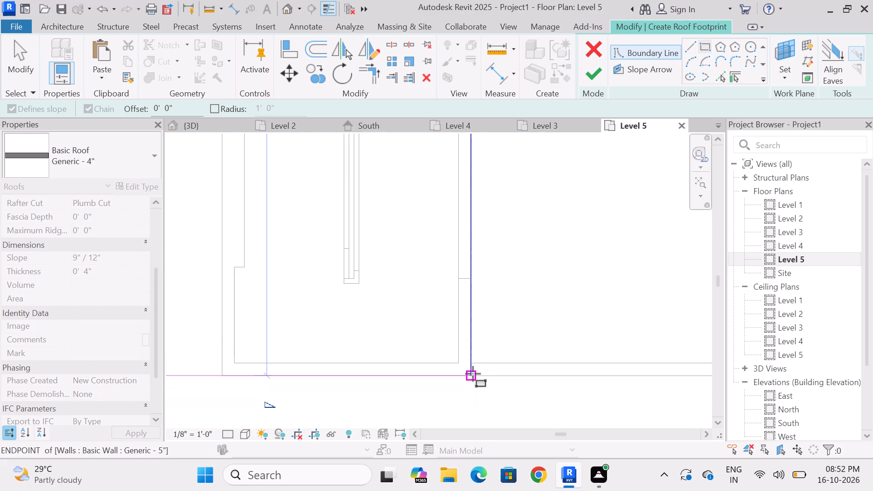
left_click(473, 373)
scroll(452, 400, "down", 8)
key("Escape")
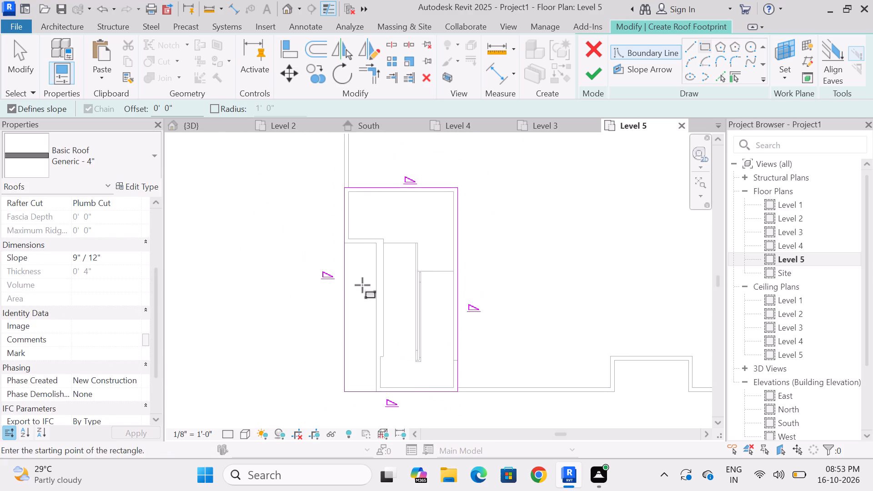
key("Escape")
Replace the rectangle's west boundary line with lines picked along the outer faces of the enclosure's stepped west side.
left_click(347, 287)
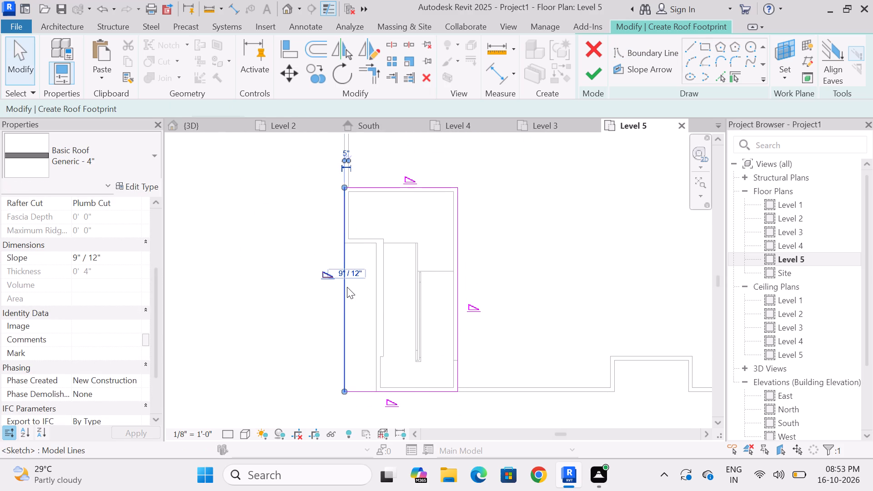
key("Delete")
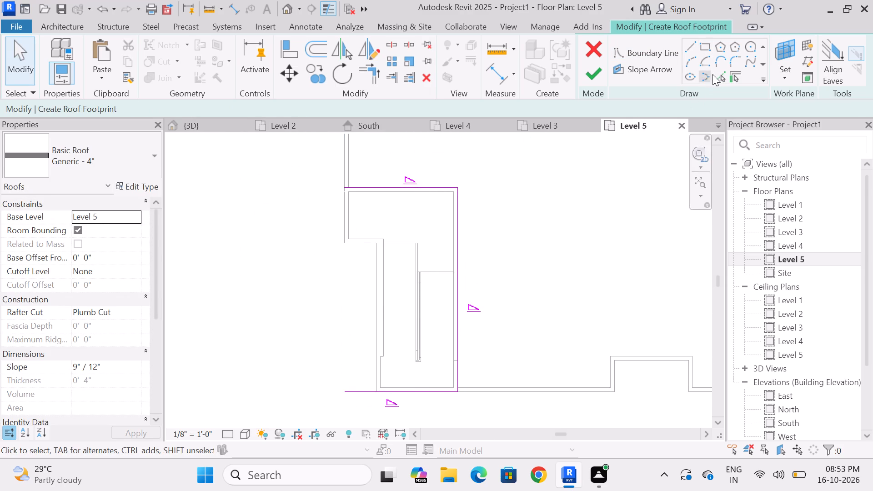
left_click(718, 74)
left_click(341, 210)
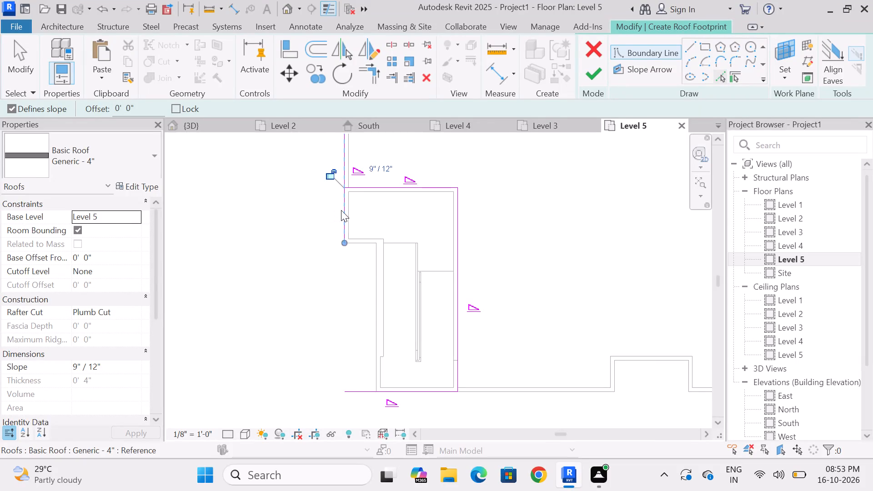
scroll(344, 234, "up", 4)
left_click(373, 251)
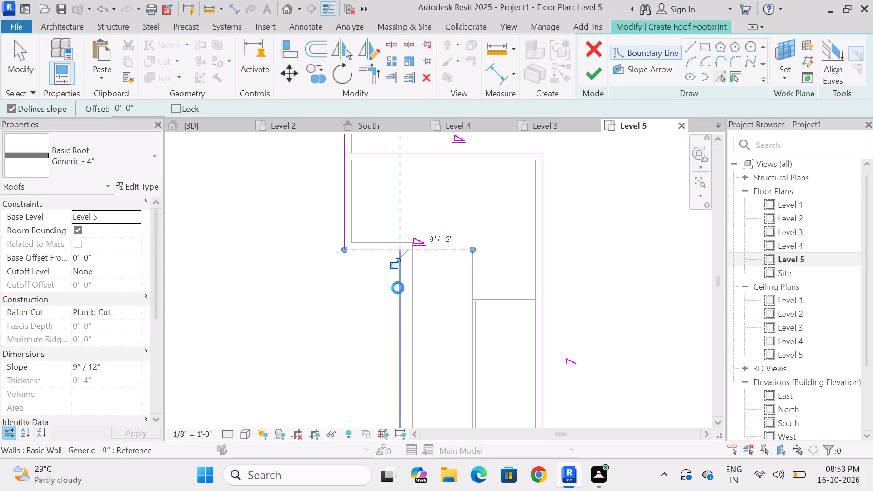
left_click(398, 288)
Trim the picked lines and the rectangle's overhanging edges to corners, forming a closed L-shaped roof boundary around the staircase enclosure.
scroll(429, 189, "down", 5)
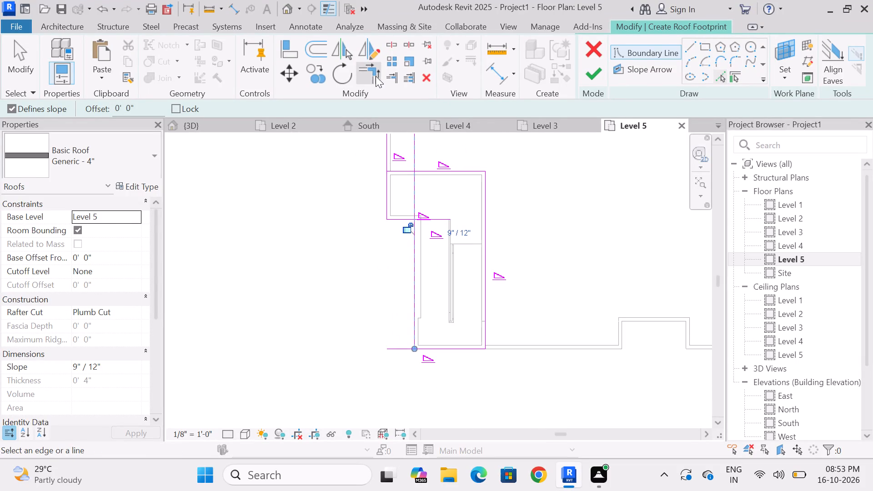
left_click(374, 75)
scroll(418, 316, "up", 5)
left_click(462, 386)
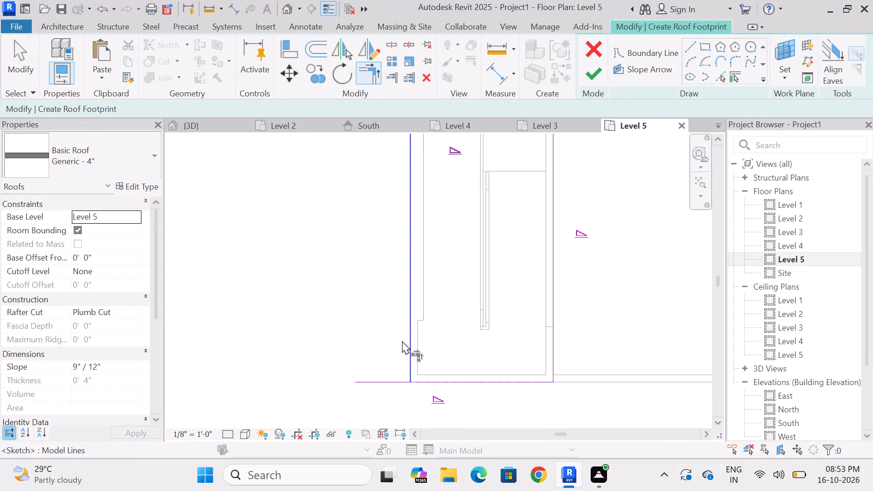
left_click(406, 340)
scroll(393, 403, "down", 7)
scroll(397, 302, "up", 8)
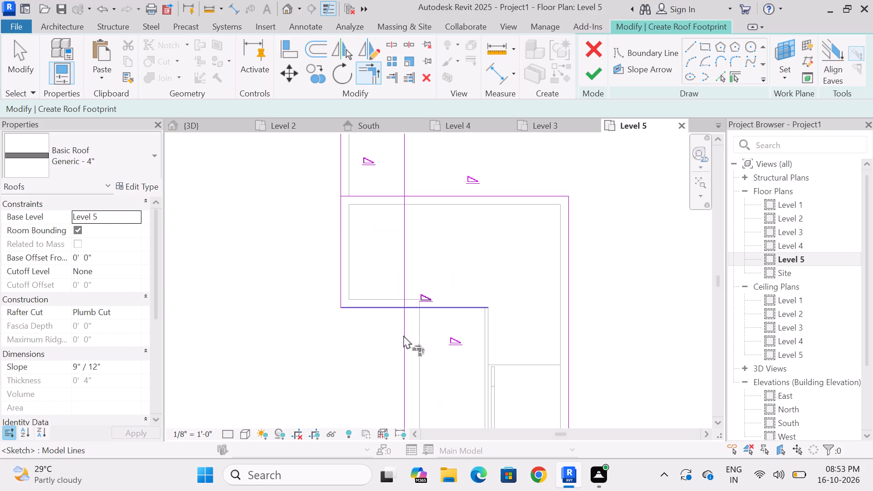
left_click(406, 341)
left_click(391, 309)
scroll(381, 352, "down", 4)
scroll(366, 233, "up", 4)
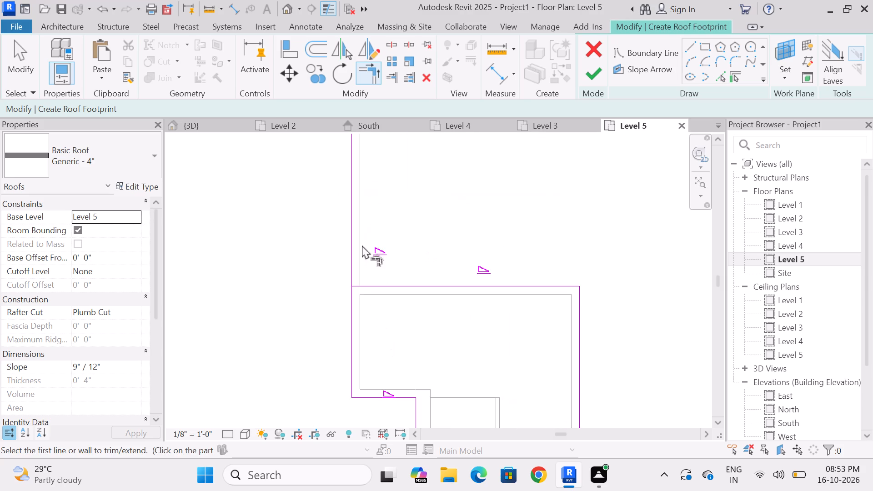
left_click(351, 307)
left_click(368, 287)
scroll(371, 233, "down", 4)
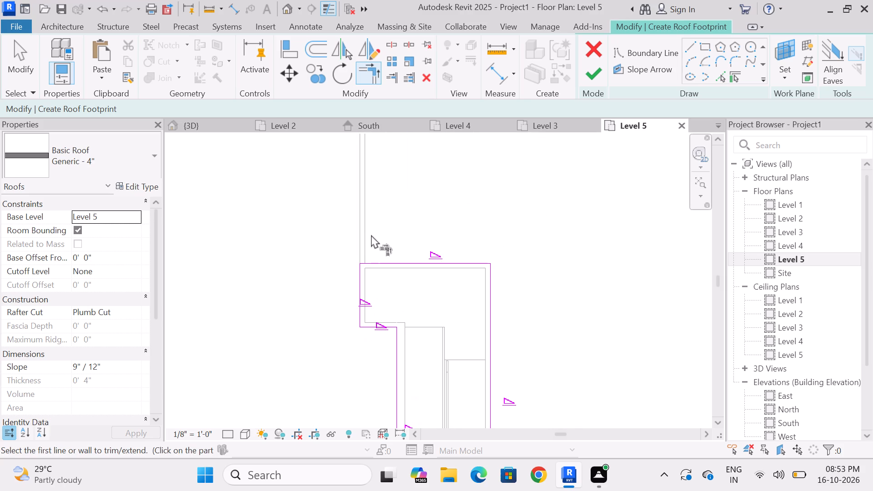
scroll(365, 225, "down", 4)
key("Escape")
key("Escape")
Turn off the slope on all six roof boundary lines and finish the Level 5 roof without attaching the walls.
left_click_drag(339, 215, 496, 432)
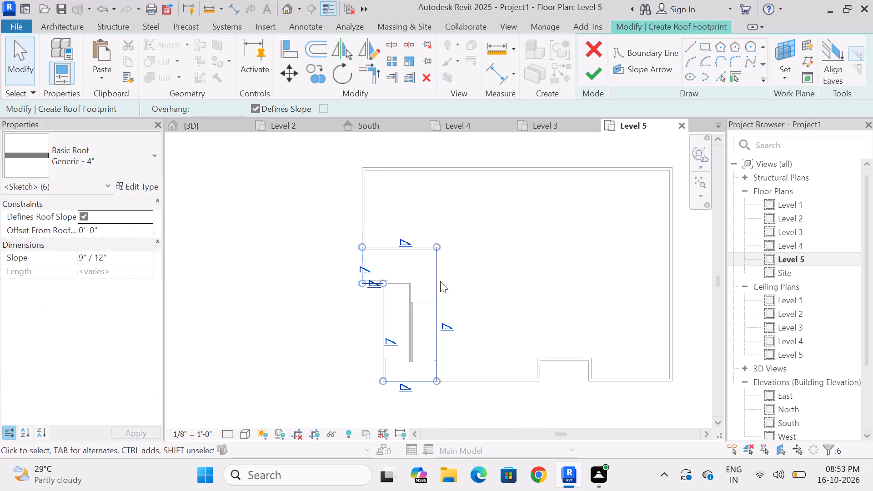
left_click(260, 108)
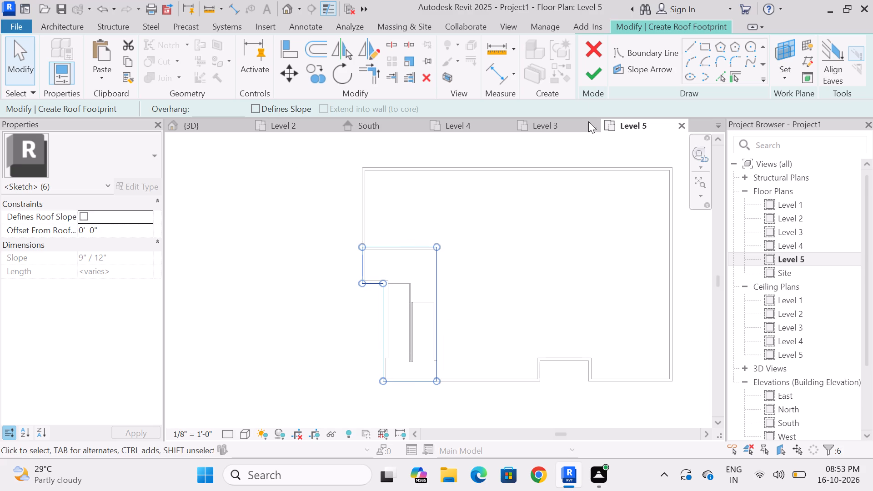
left_click(589, 73)
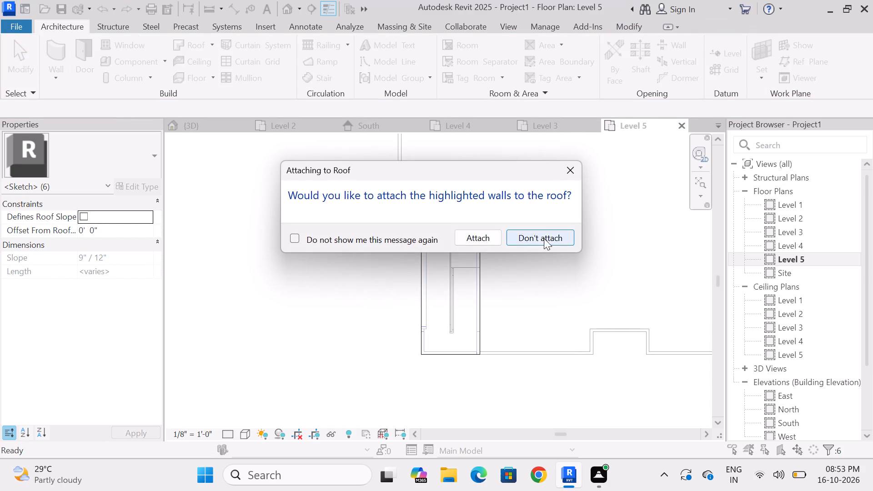
left_click(544, 238)
left_click(321, 268)
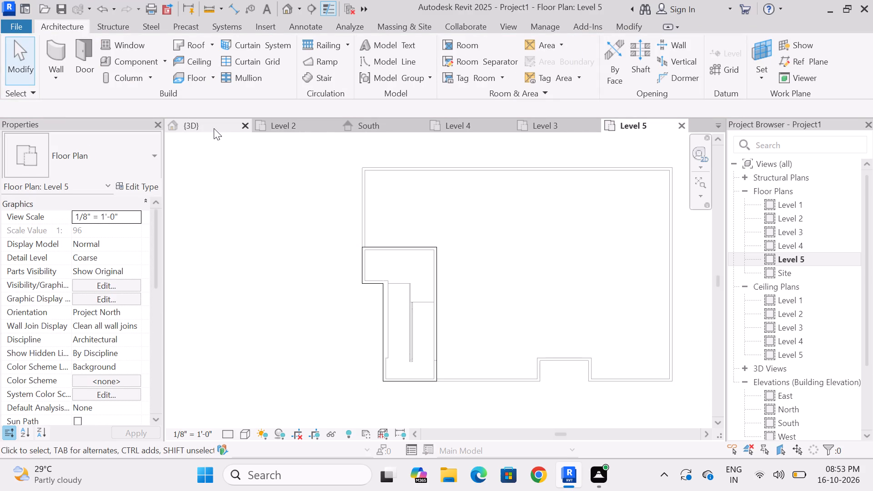
left_click(212, 128)
middle_click_drag(537, 347, 520, 347, "shift")
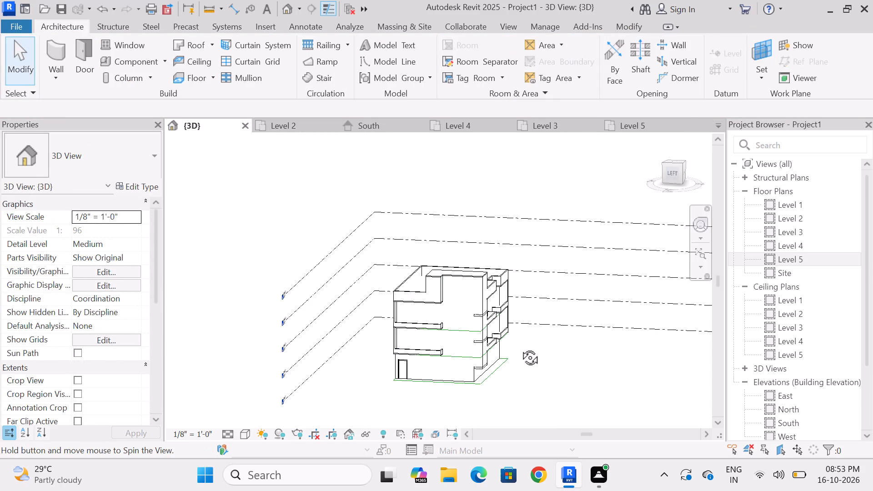
middle_click_drag(520, 347, 483, 339, "shift")
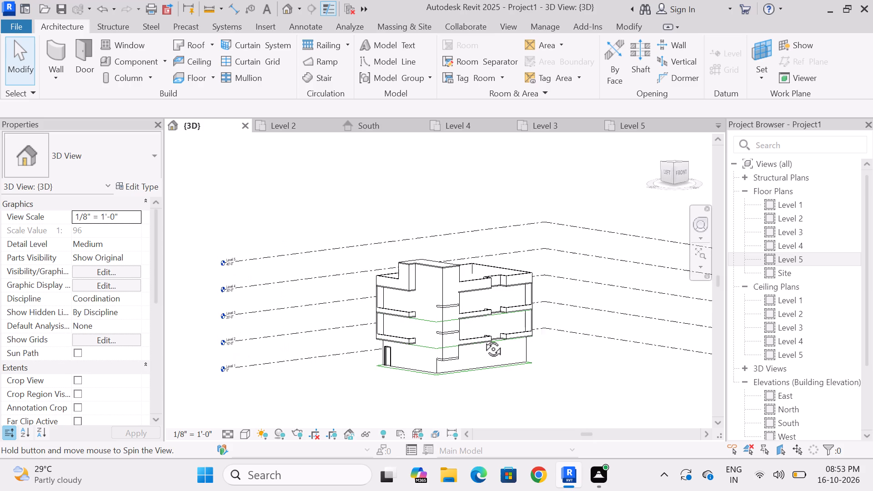
middle_click_drag(483, 339, 484, 341, "shift")
On Level 5, draw Generic - 5" walls with a 3' unconnected height along the north and east edges of the staircase roof.
double_click(799, 257)
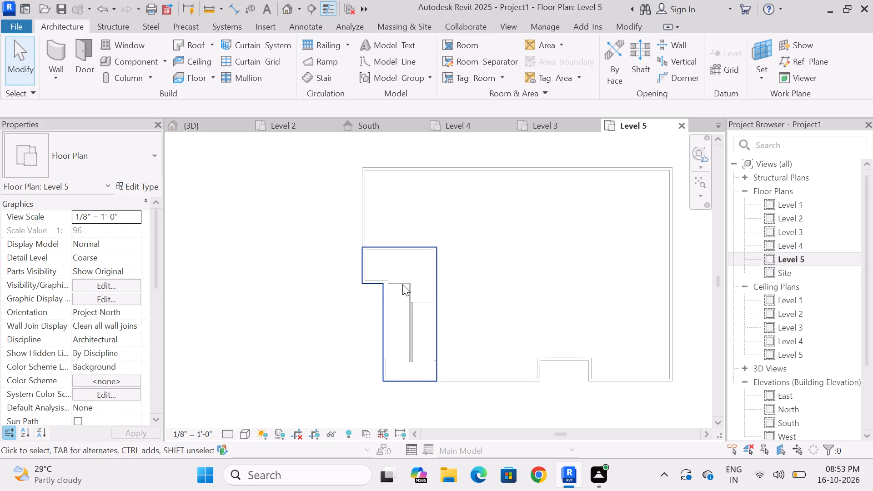
left_click(59, 53)
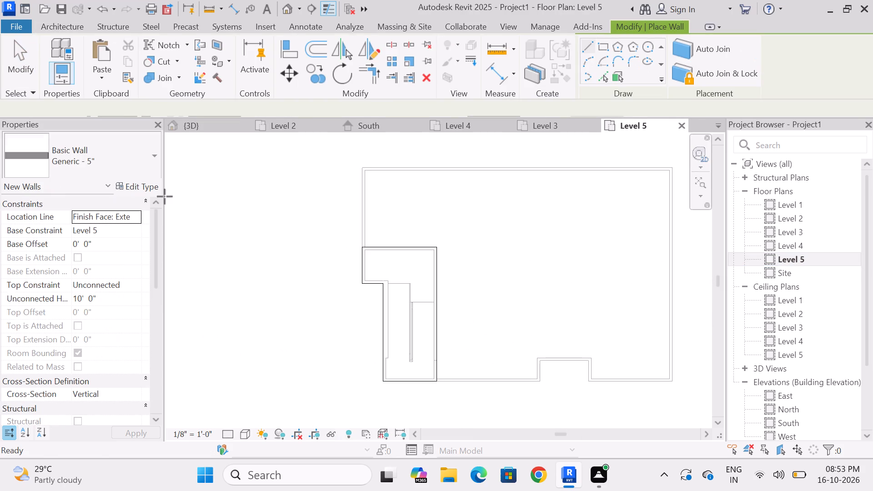
left_click(110, 299)
key("BackSpace")
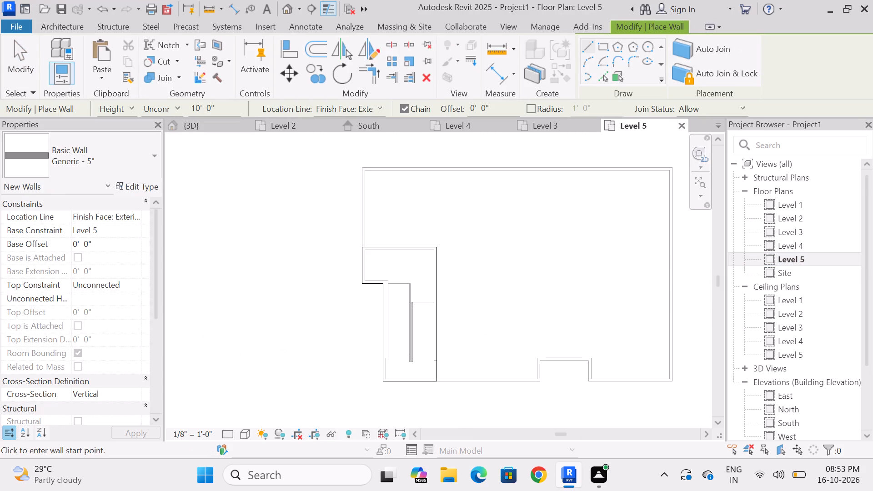
type("2'")
key("BackSpace")
key("BackSpace")
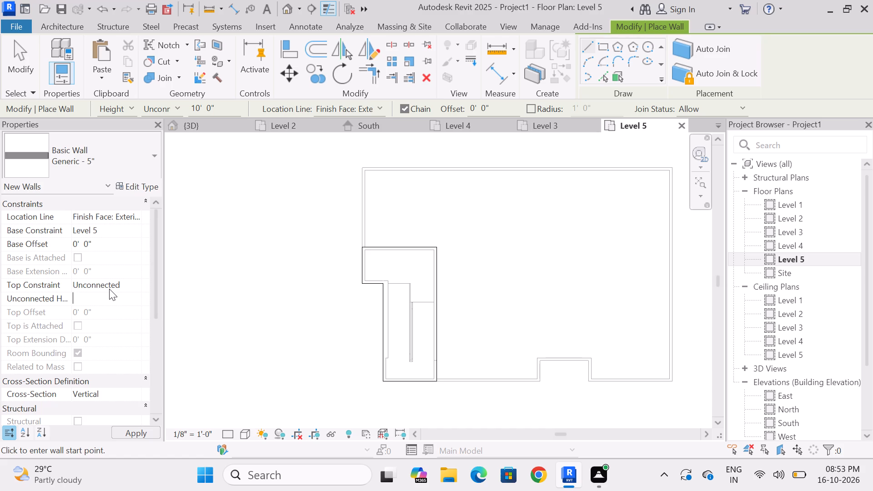
type("3'")
key("Return")
scroll(367, 246, "up", 12)
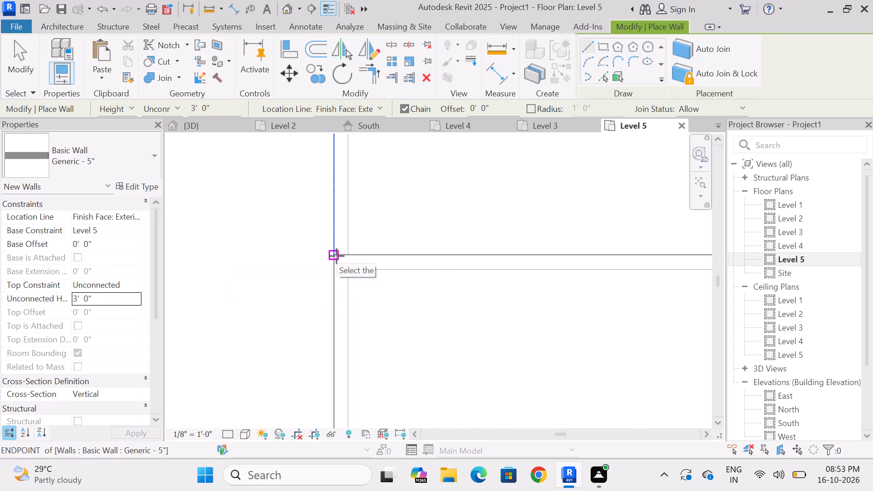
left_click(336, 256)
scroll(488, 257, "down", 7)
scroll(588, 259, "up", 6)
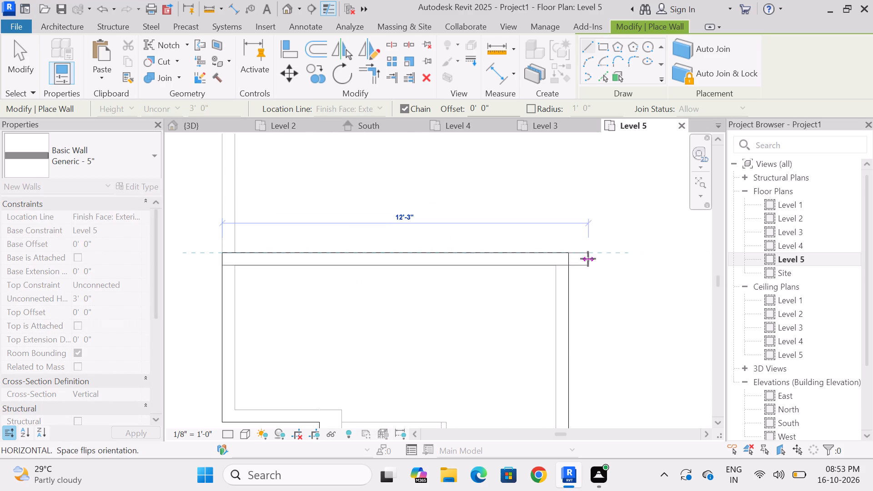
left_click(571, 252)
scroll(567, 221, "down", 10)
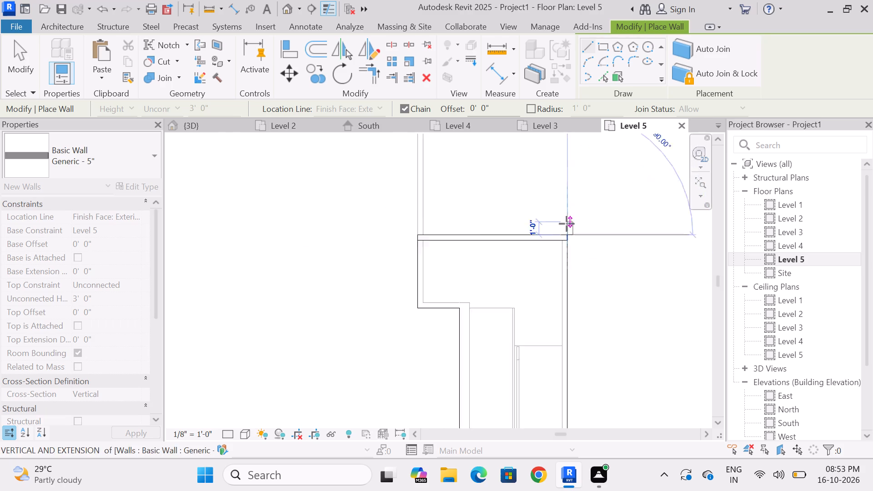
scroll(567, 389, "up", 14)
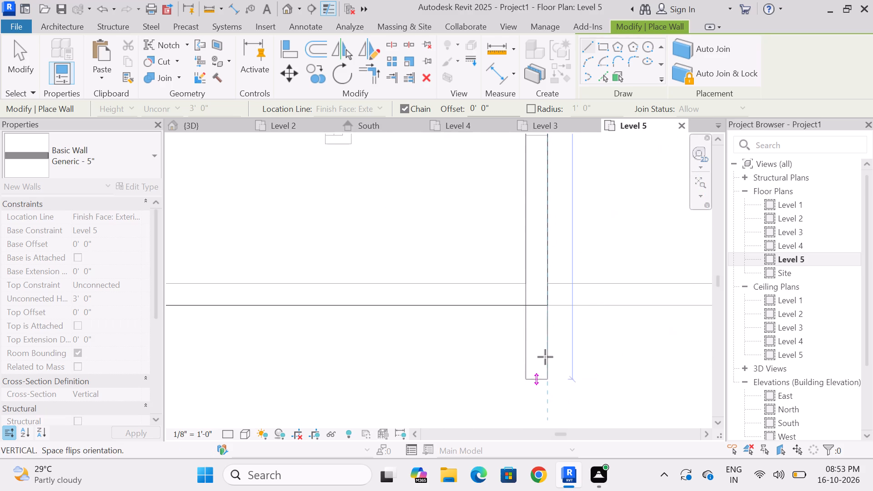
left_click(548, 305)
Continue the 3' parapet walls along the roof's south edge and stepped west side, closing the loop at the northwest corner.
scroll(581, 332, "down", 8)
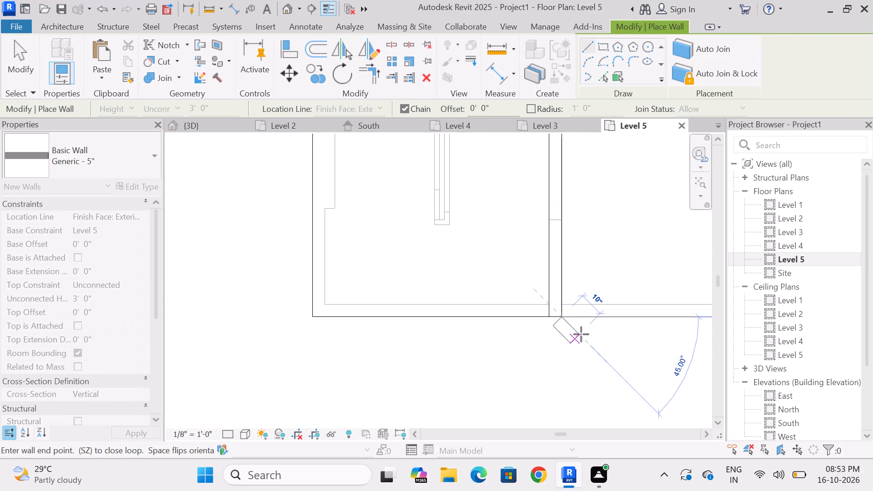
scroll(485, 316, "up", 12)
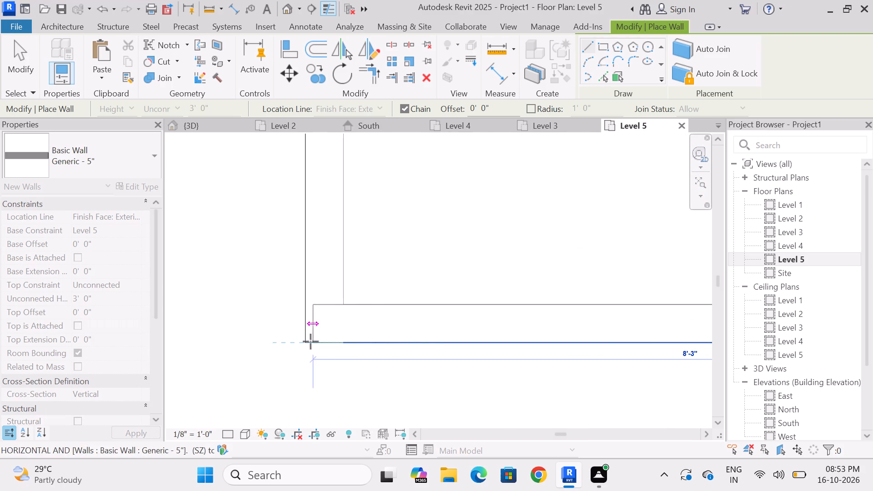
left_click(303, 341)
scroll(427, 377, "down", 12)
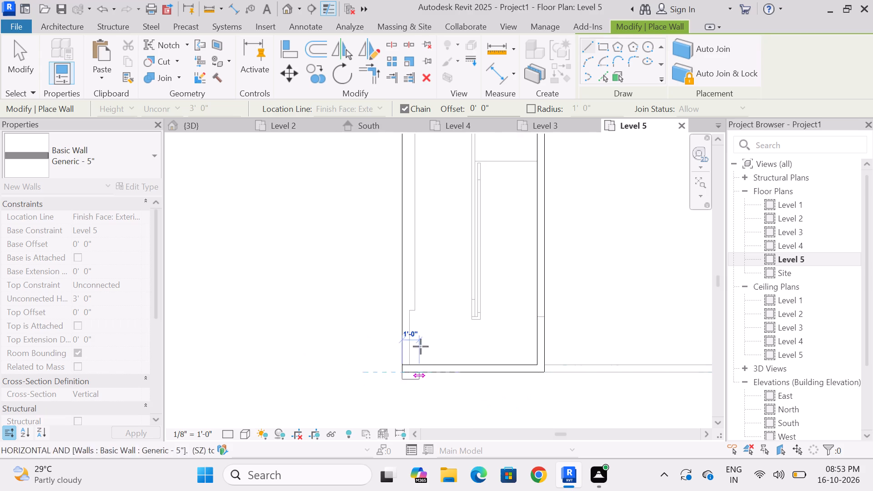
scroll(416, 294, "down", 4)
scroll(409, 167, "up", 8)
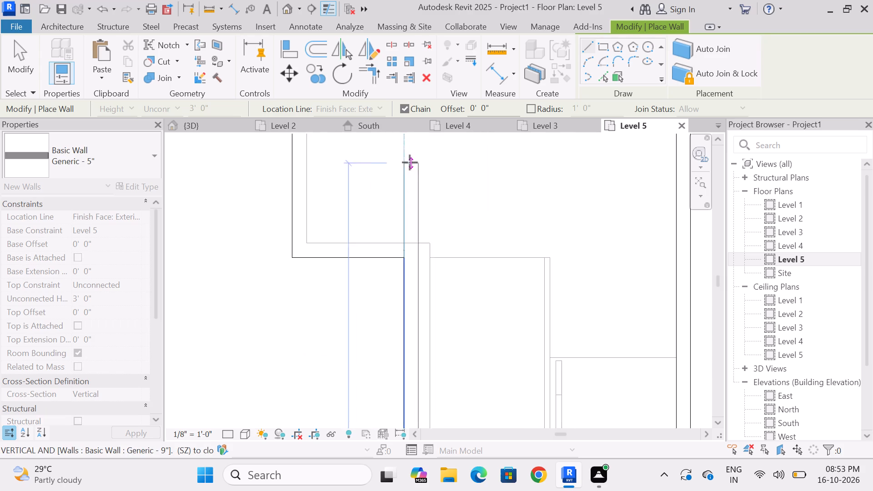
scroll(410, 162, "up", 3)
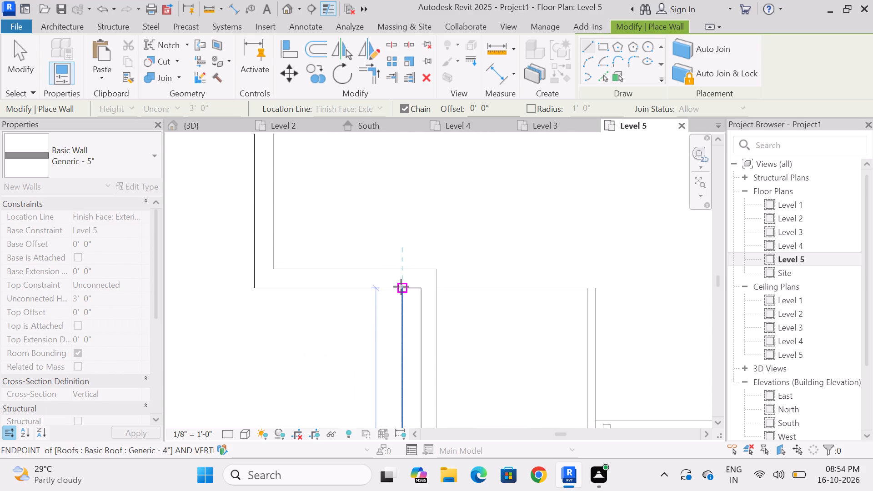
left_click(401, 287)
left_click(255, 287)
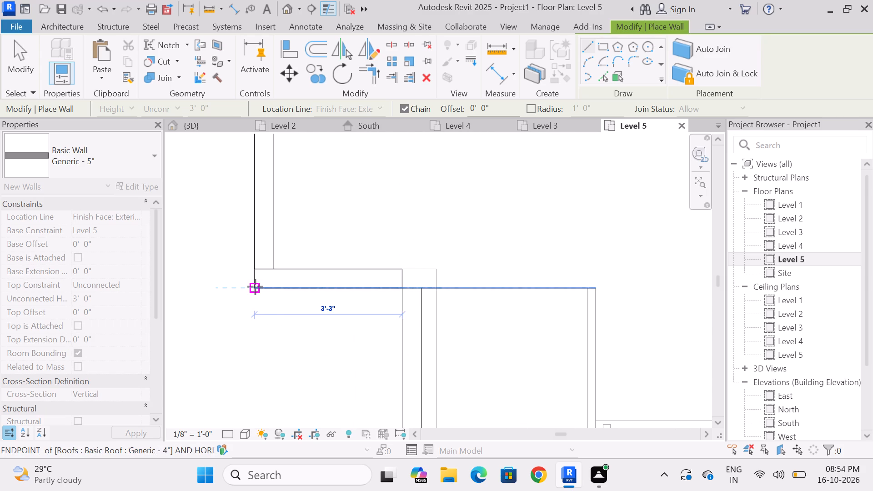
scroll(301, 357, "down", 11)
scroll(301, 288, "up", 14)
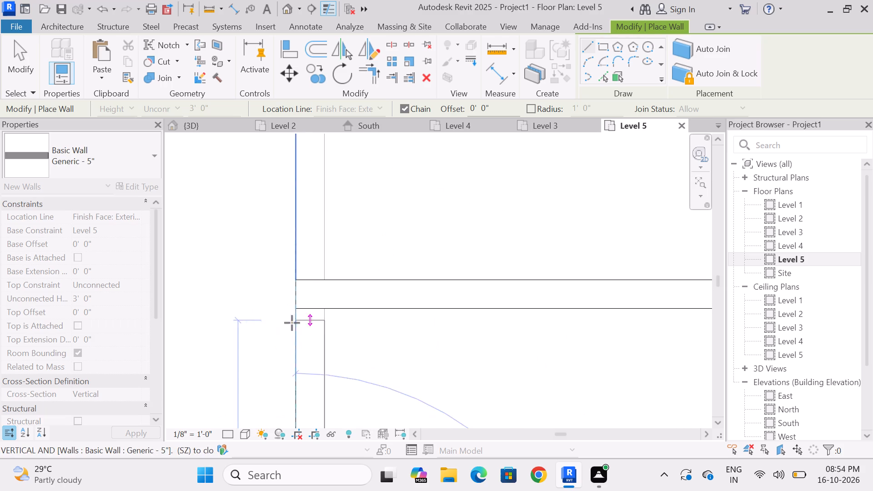
left_click(299, 308)
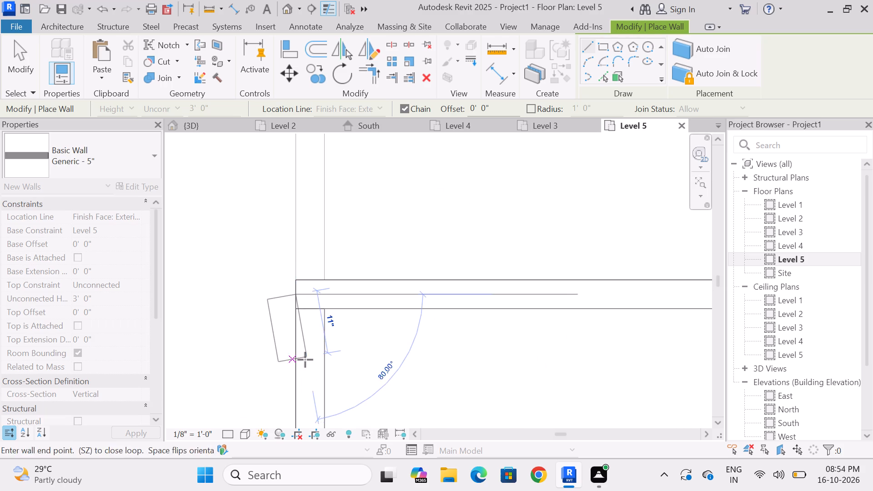
key("Escape")
scroll(276, 254, "down", 8)
scroll(249, 202, "down", 4)
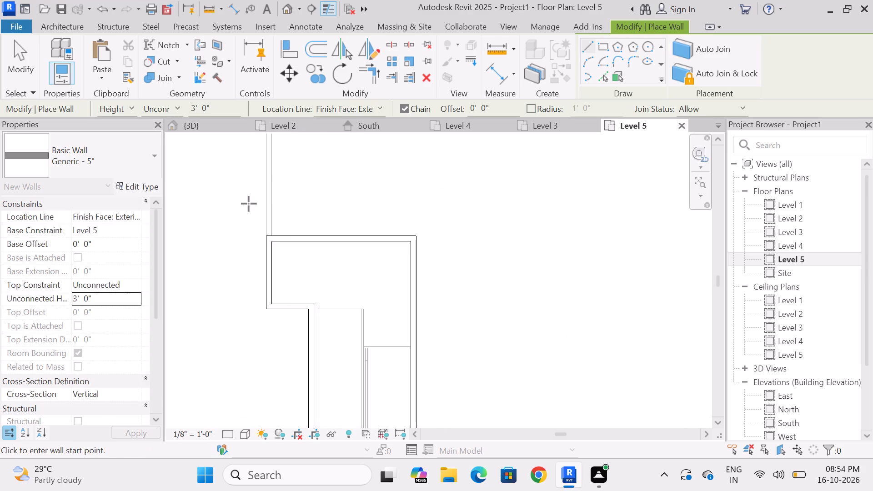
scroll(249, 204, "down", 3)
key("Escape")
Examine the staircase roof and its parapet in the 3D view from the front, left and right sides.
left_click(206, 128)
scroll(367, 291, "down", 3)
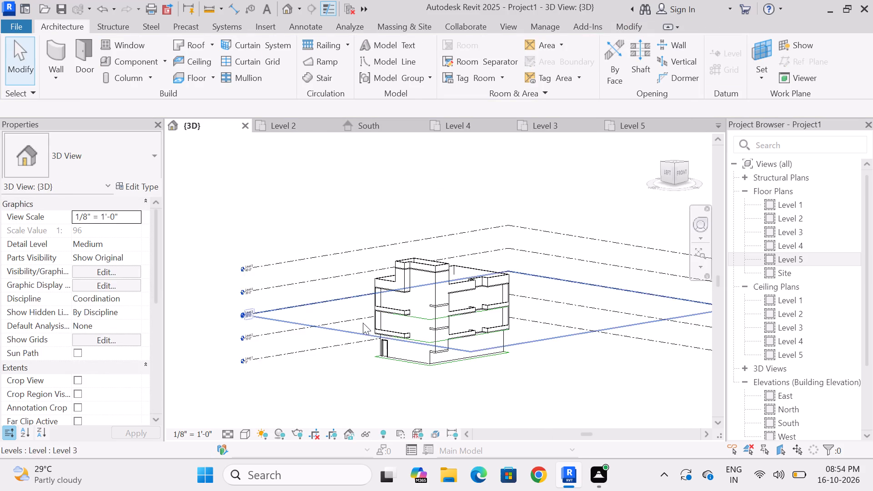
middle_click_drag(396, 369, 338, 353, "shift")
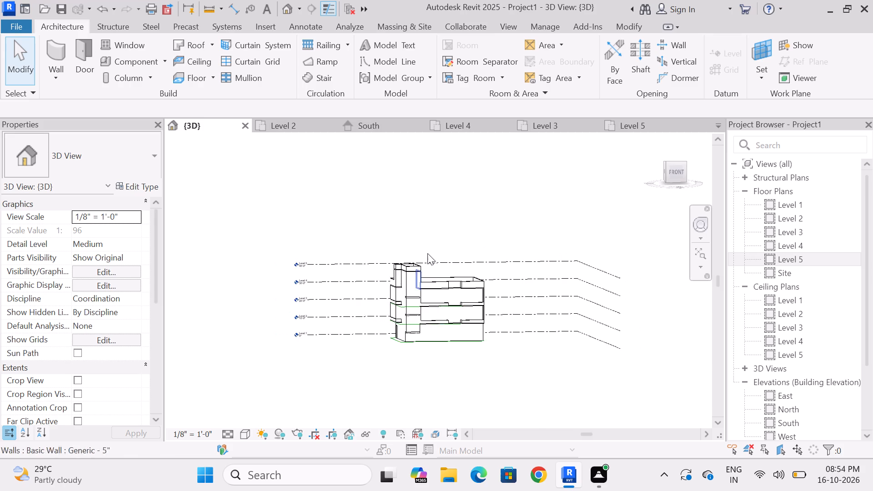
scroll(429, 248, "up", 5)
middle_click_drag(460, 263, 390, 269, "shift")
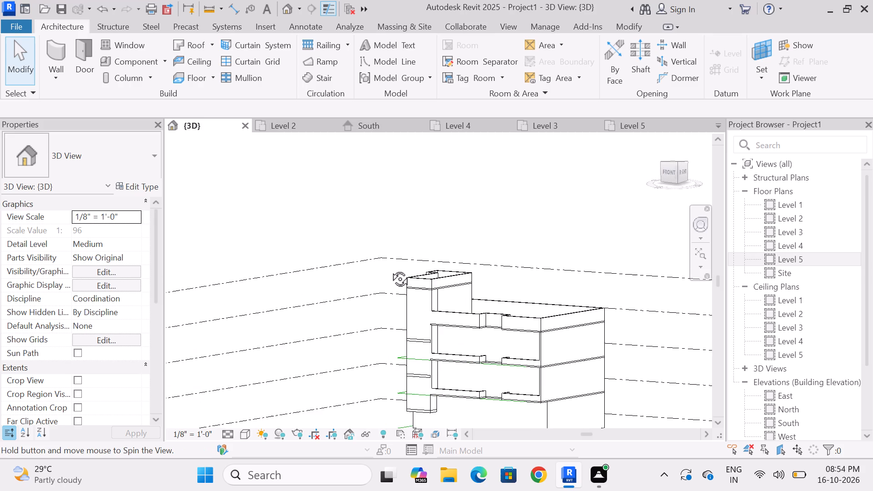
middle_click_drag(390, 269, 501, 272, "shift")
scroll(494, 243, "down", 4)
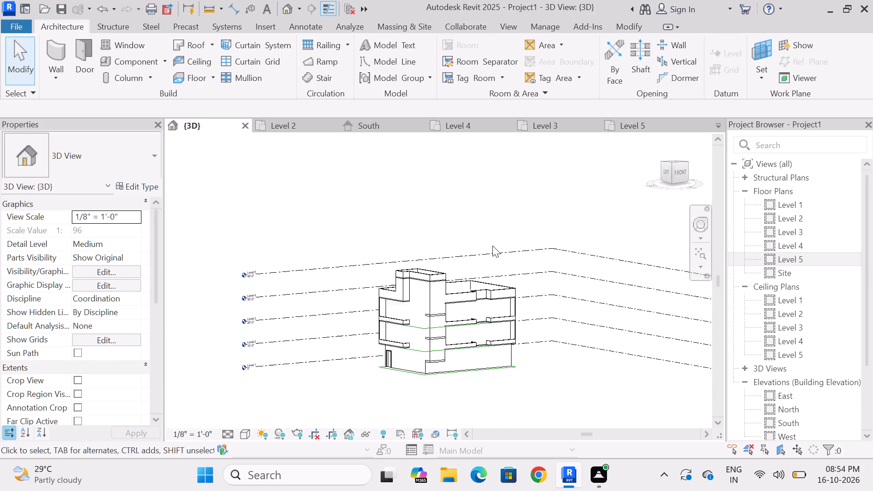
scroll(441, 390, "up", 4)
middle_click_drag(434, 361, 394, 360, "shift")
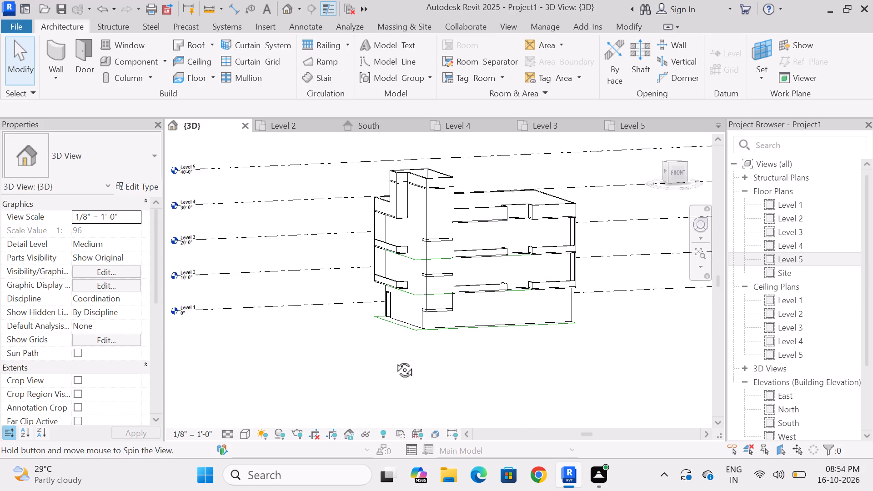
middle_click_drag(394, 360, 566, 394, "shift")
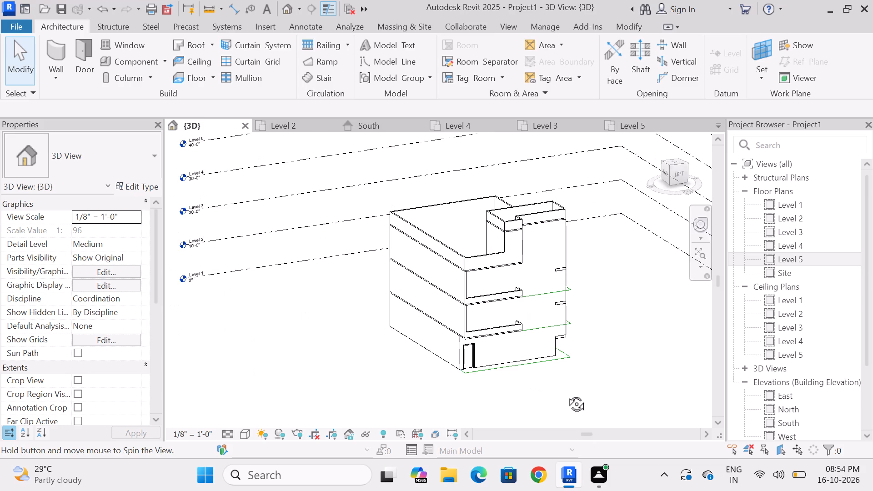
middle_click_drag(566, 394, 343, 381, "shift")
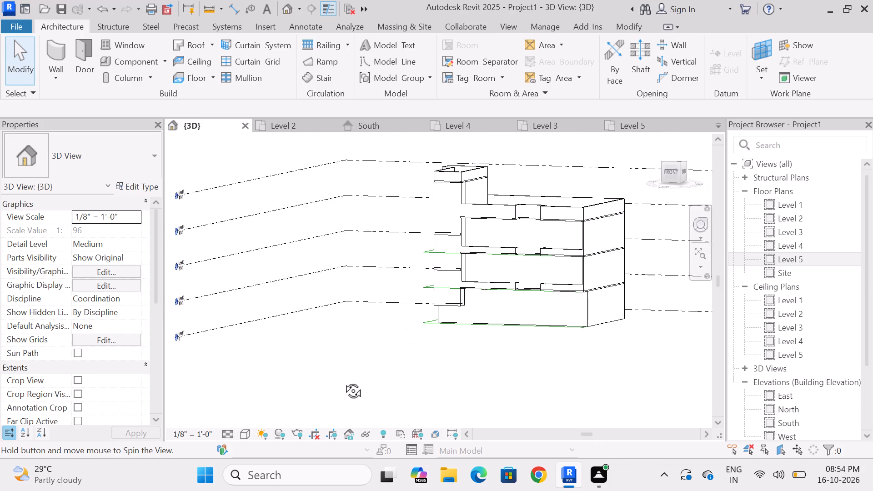
middle_click_drag(343, 381, 519, 404, "shift")
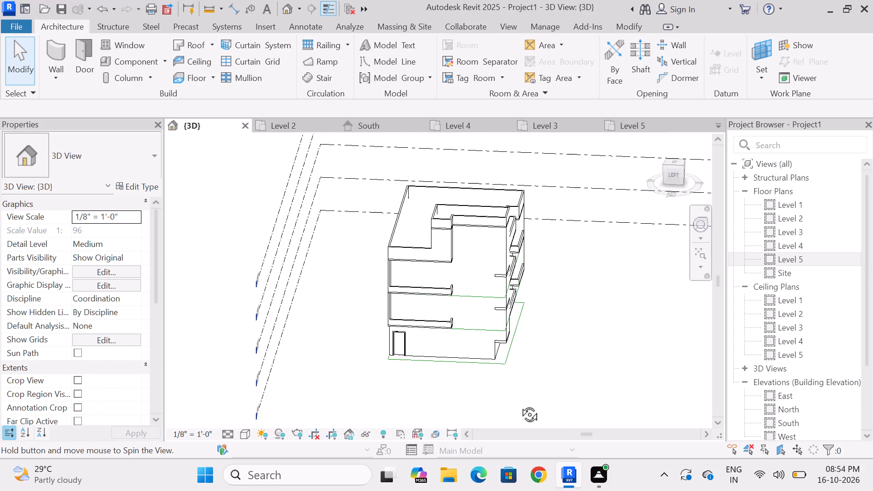
middle_click_drag(519, 404, 499, 402, "shift")
Open the Level 4 floor plan and inspect the roof outline, parapet walls and staircase enclosure.
double_click(792, 245)
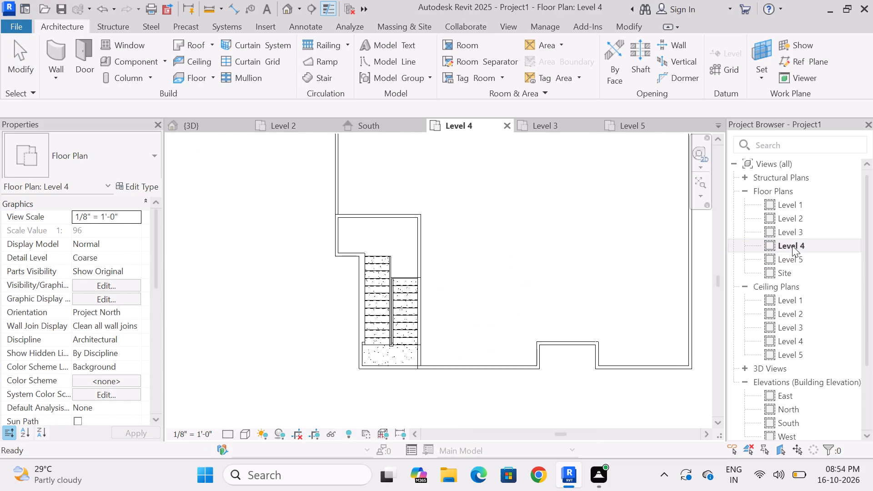
scroll(421, 253, "down", 3)
scroll(467, 268, "up", 3)
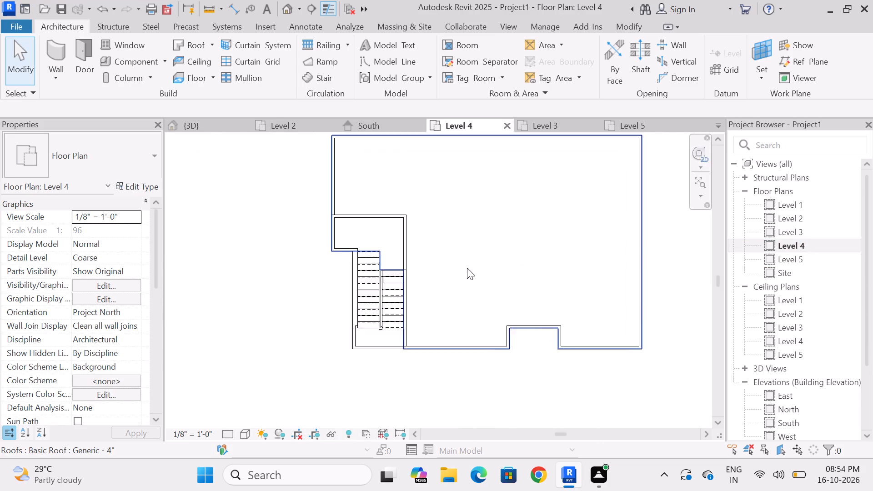
scroll(402, 376, "down", 1)
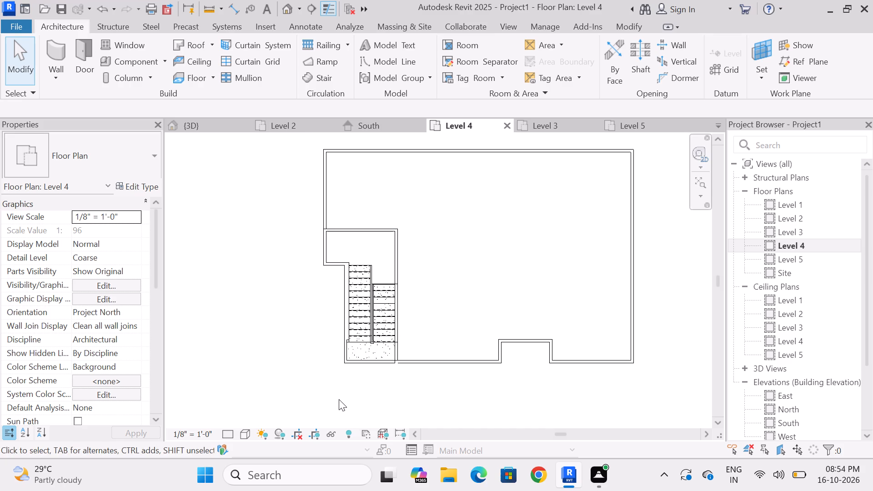
scroll(317, 146, "up", 2)
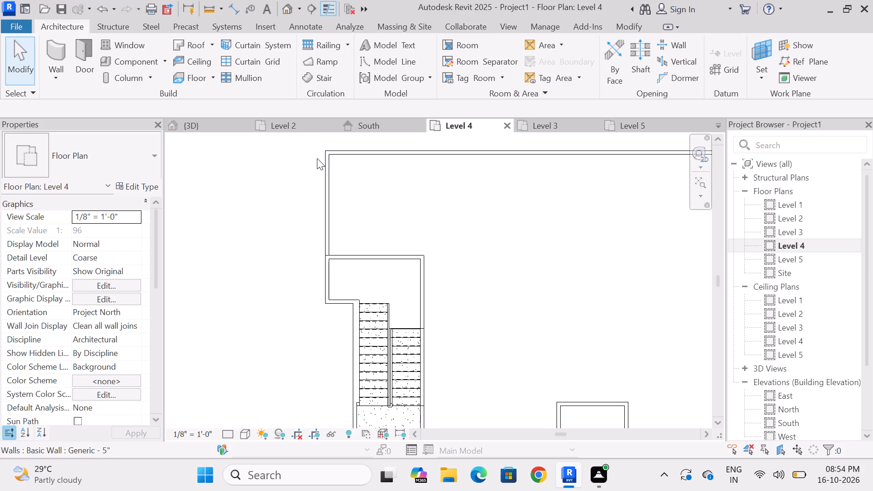
scroll(328, 155, "down", 3)
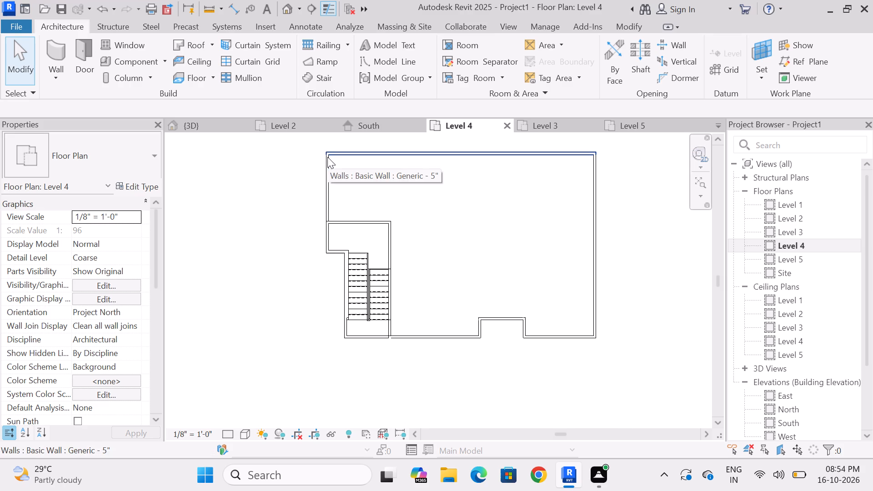
scroll(508, 197, "down", 2)
scroll(532, 160, "up", 5)
scroll(413, 186, "down", 6)
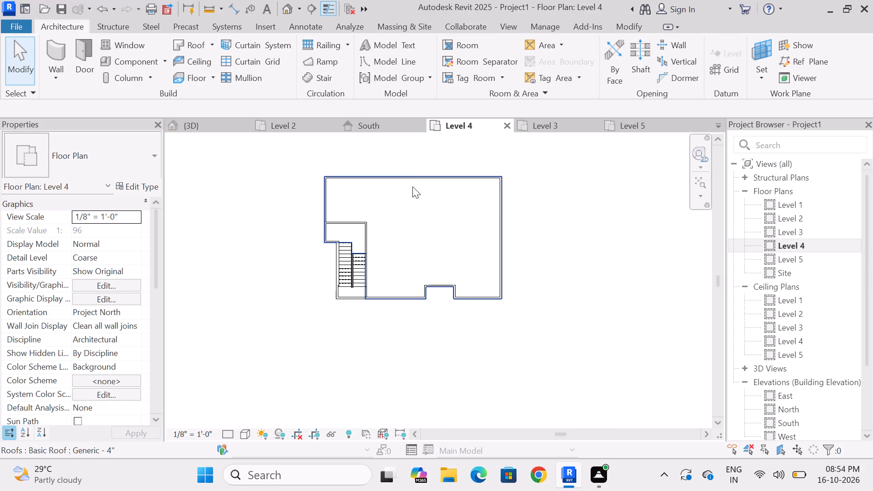
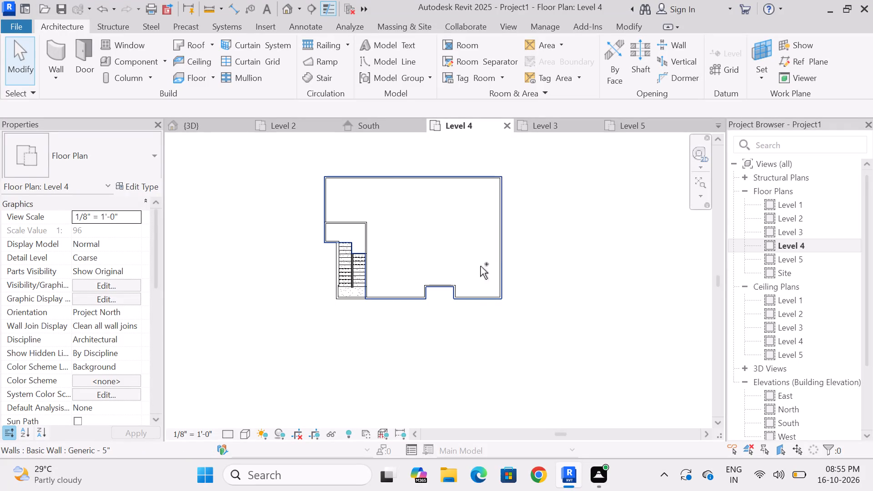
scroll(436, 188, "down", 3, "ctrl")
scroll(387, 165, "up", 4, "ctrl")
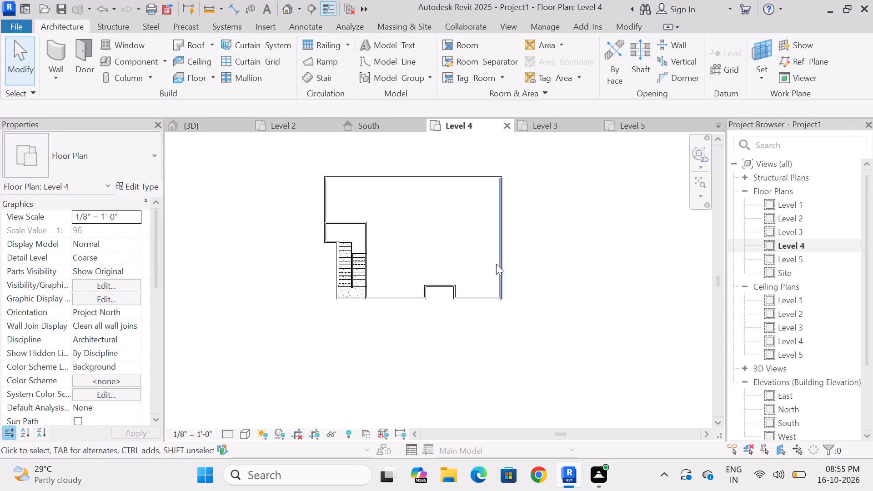
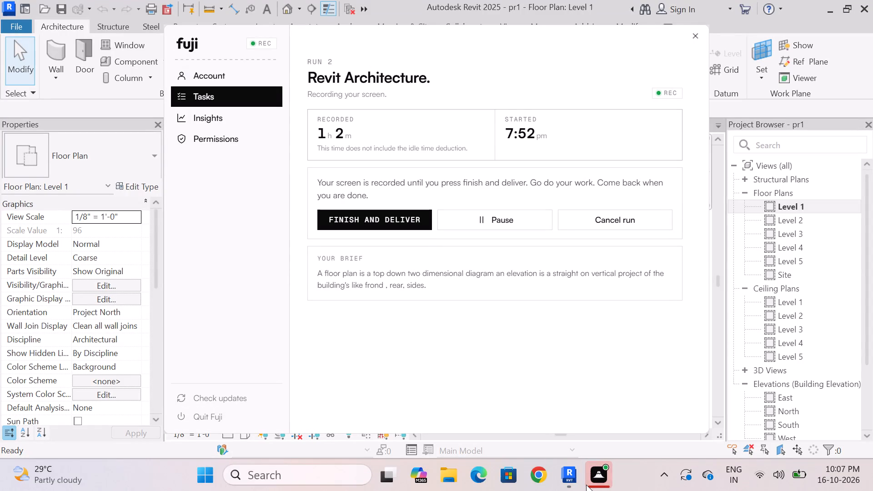
Switch back to the Revit window with project pr1.
left_click(568, 471)
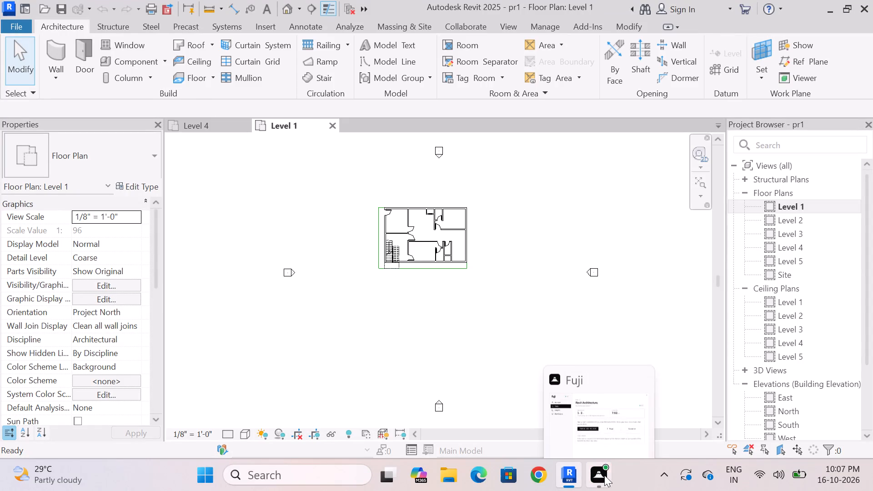
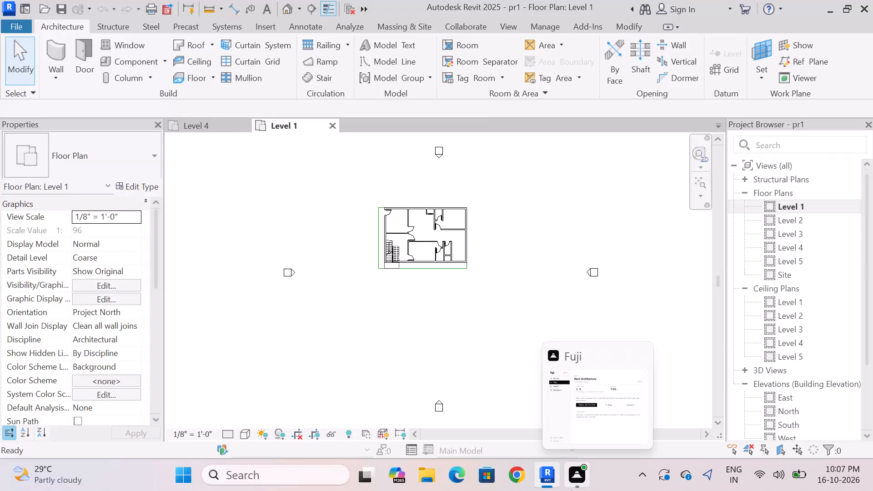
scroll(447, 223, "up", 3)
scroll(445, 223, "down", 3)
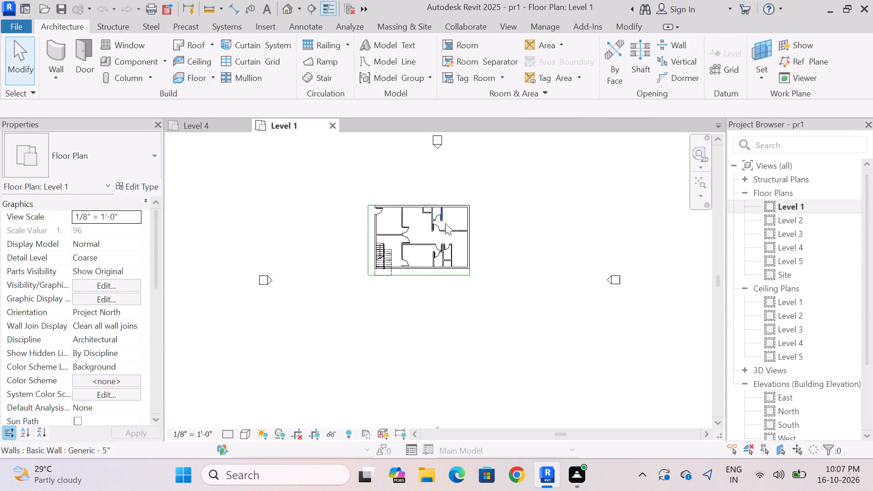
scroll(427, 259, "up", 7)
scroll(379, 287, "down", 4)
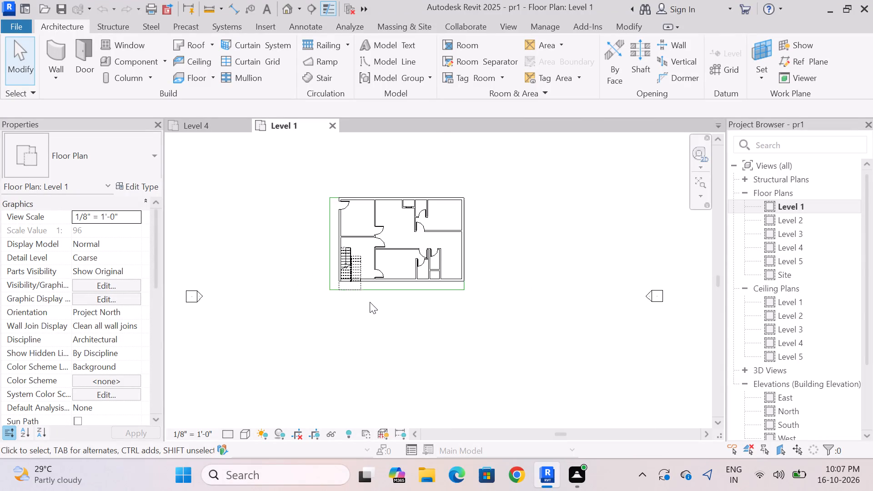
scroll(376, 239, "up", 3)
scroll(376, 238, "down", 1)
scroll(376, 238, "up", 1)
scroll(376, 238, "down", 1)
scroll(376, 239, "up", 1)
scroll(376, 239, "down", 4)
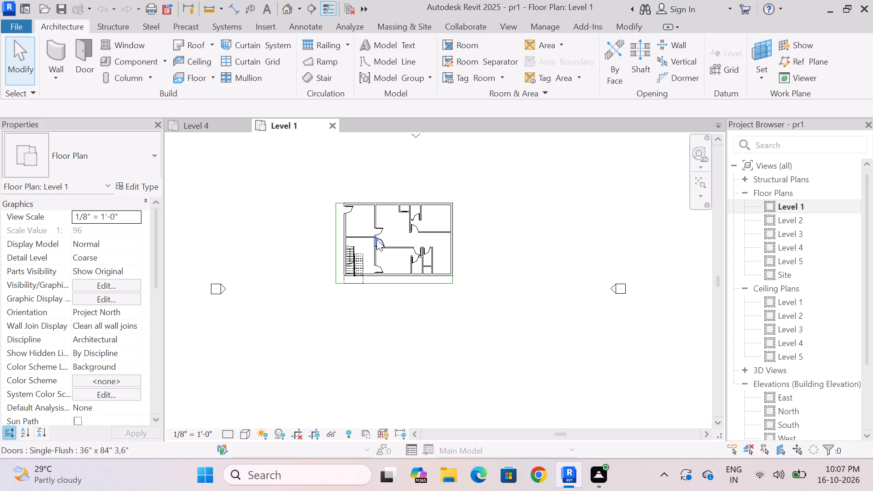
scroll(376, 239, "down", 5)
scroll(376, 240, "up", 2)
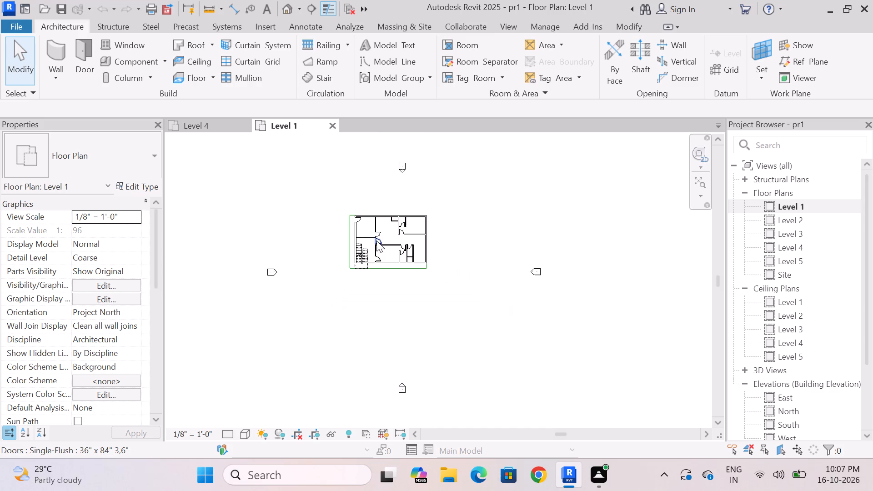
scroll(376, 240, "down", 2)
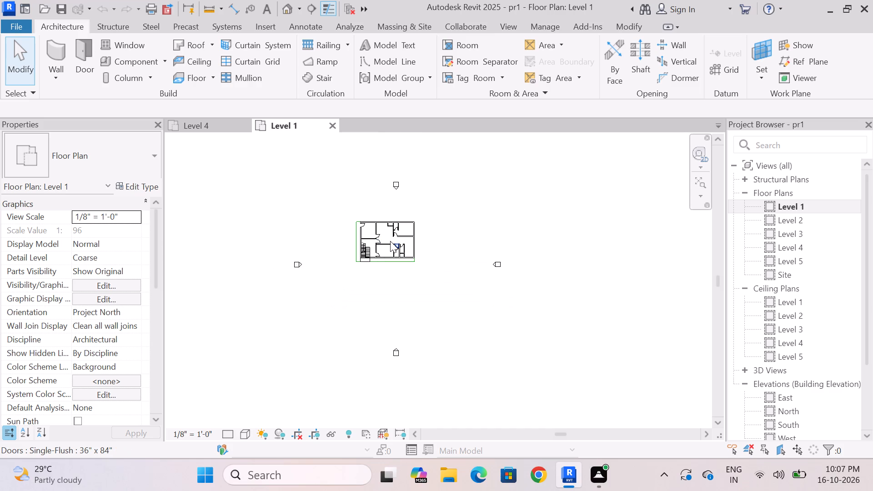
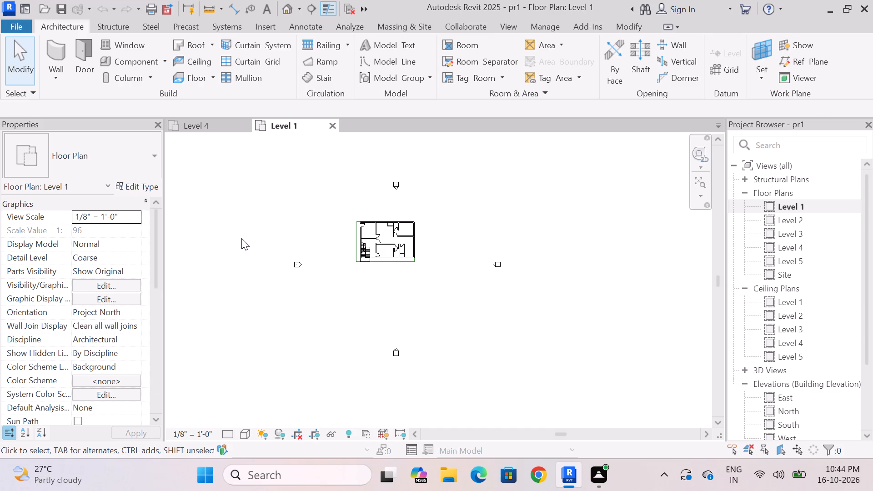
Review the Level 1, Level 2 and Level 4 floor plans, and examine the building's front and left sides in 3D.
scroll(508, 210, "down", 4)
scroll(402, 234, "up", 9)
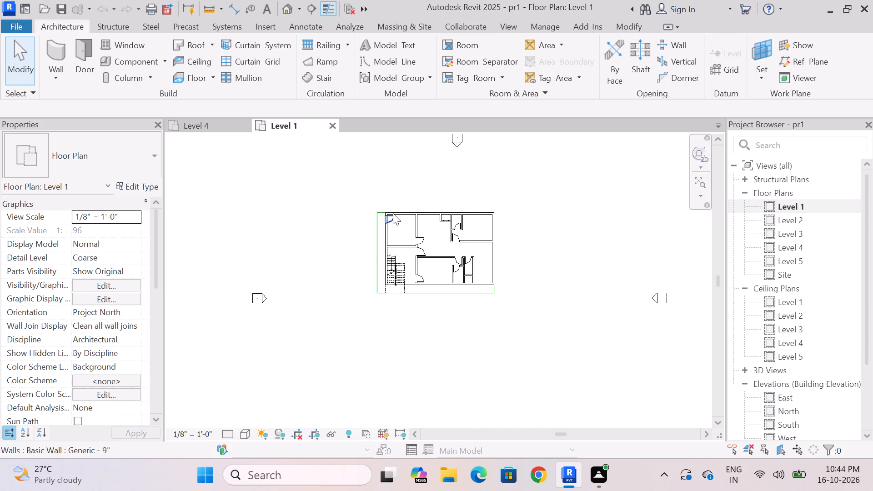
double_click(802, 220)
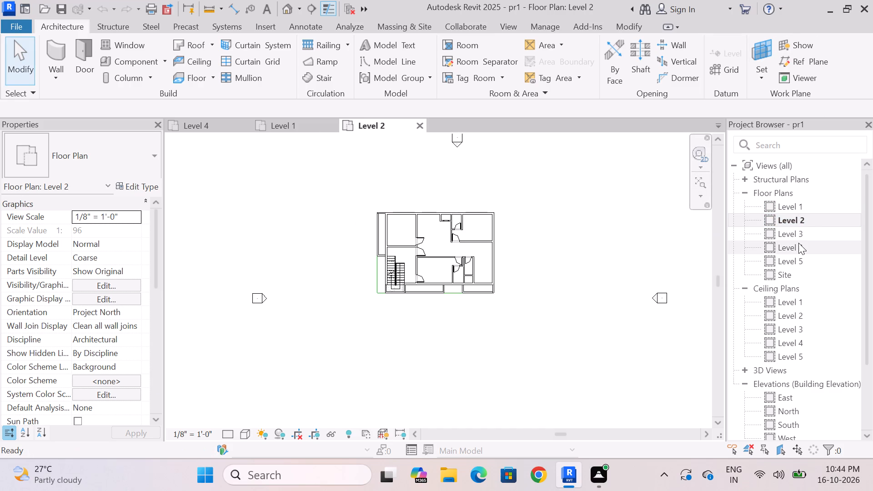
double_click(798, 243)
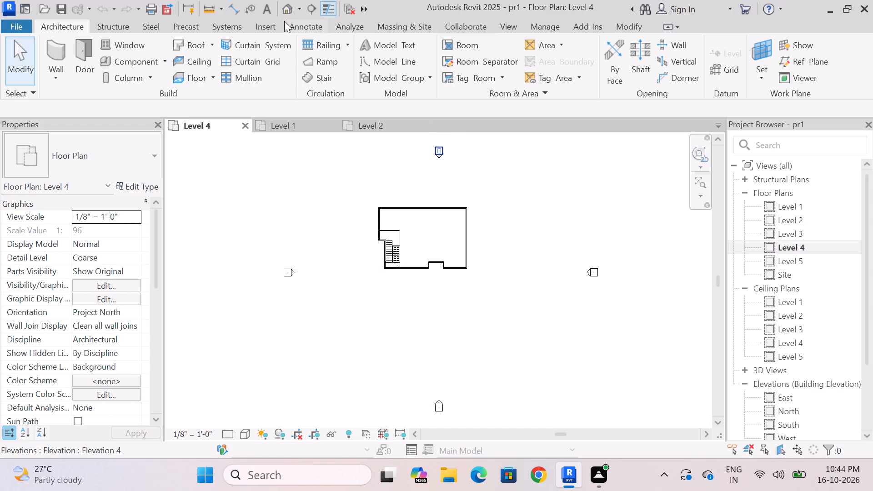
left_click(289, 11)
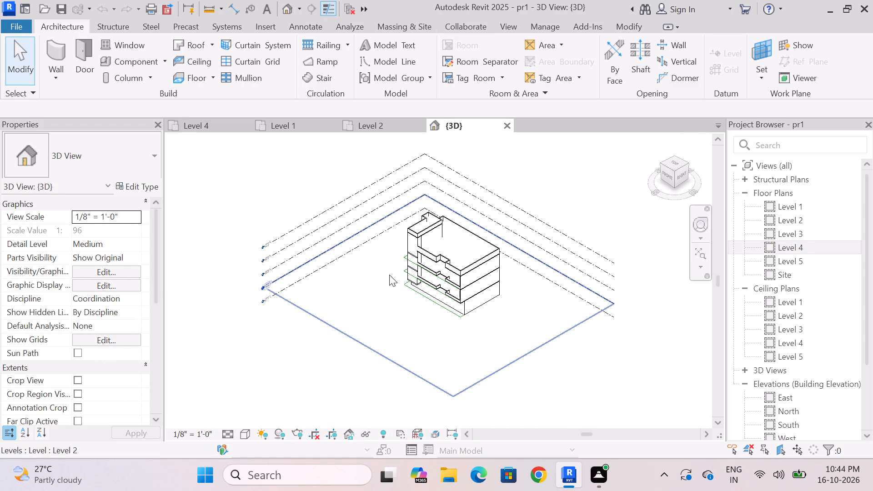
middle_click_drag(382, 290, 494, 247)
scroll(374, 336, "up", 4)
middle_click_drag(379, 346, 401, 319, "shift")
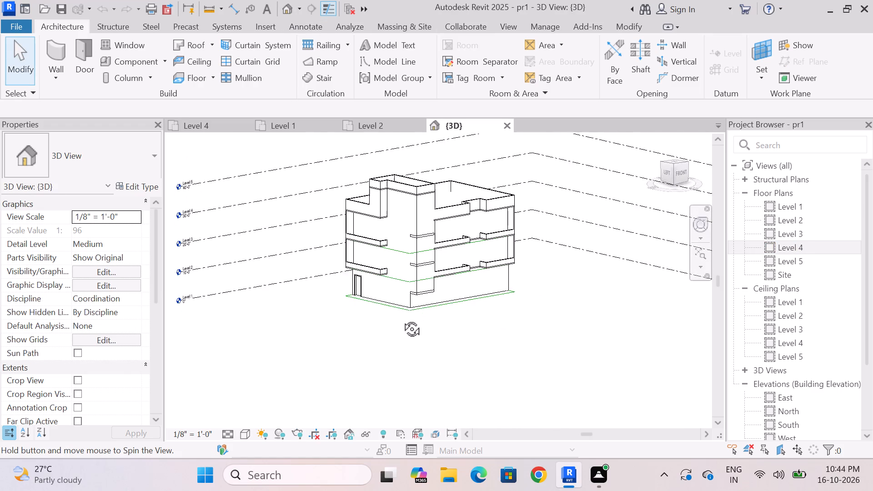
middle_click_drag(401, 319, 395, 323, "shift")
scroll(429, 358, "down", 4)
scroll(419, 235, "up", 8)
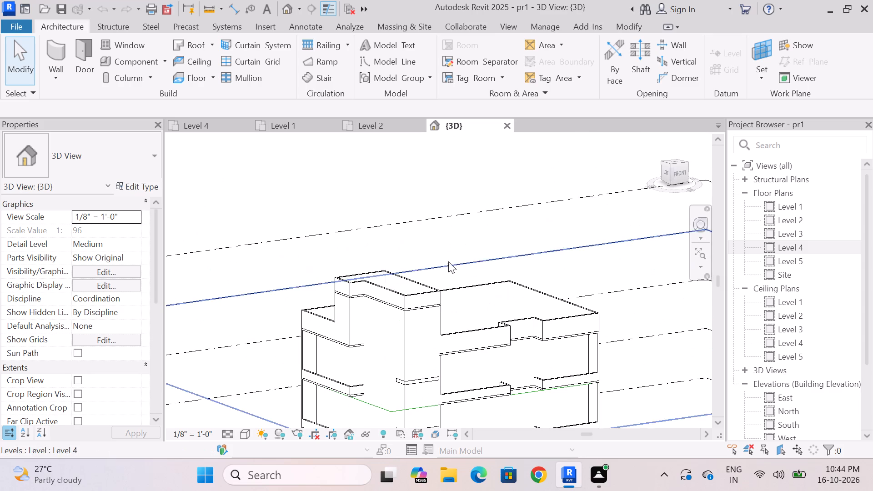
middle_click_drag(447, 256, 401, 247)
scroll(417, 233, "down", 7)
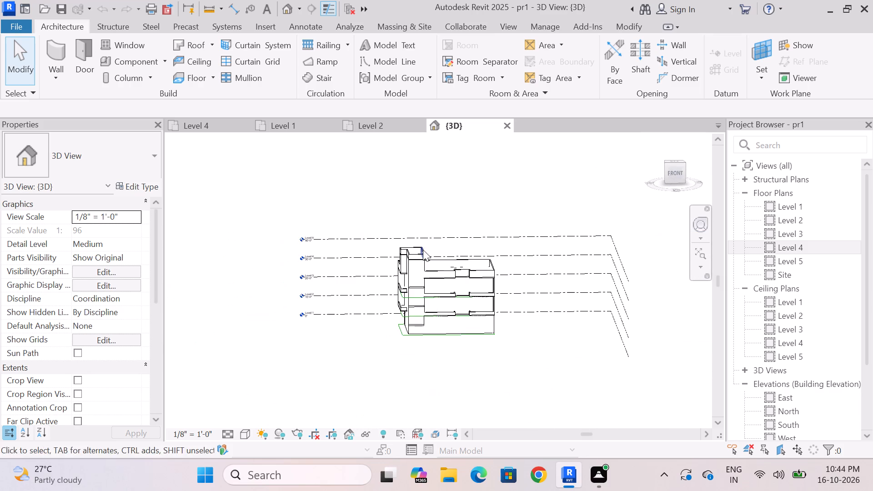
scroll(427, 333, "up", 3)
middle_click_drag(374, 366, 481, 364, "shift")
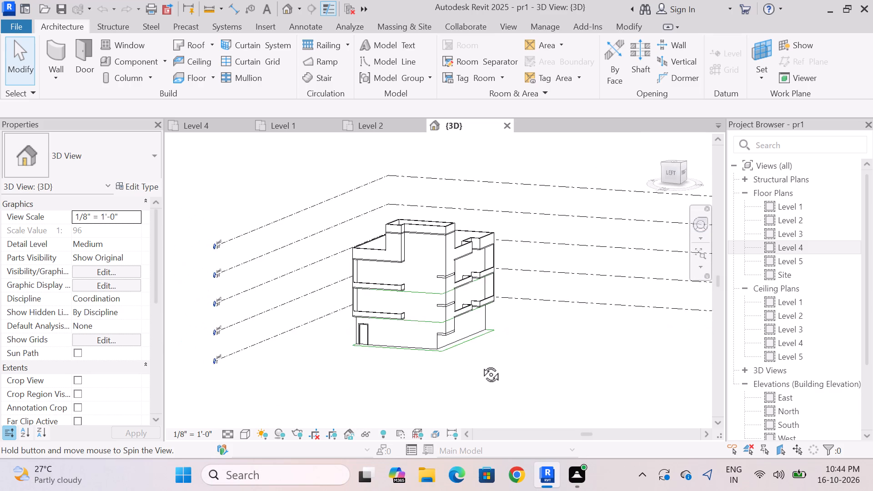
middle_click_drag(481, 364, 364, 360, "shift")
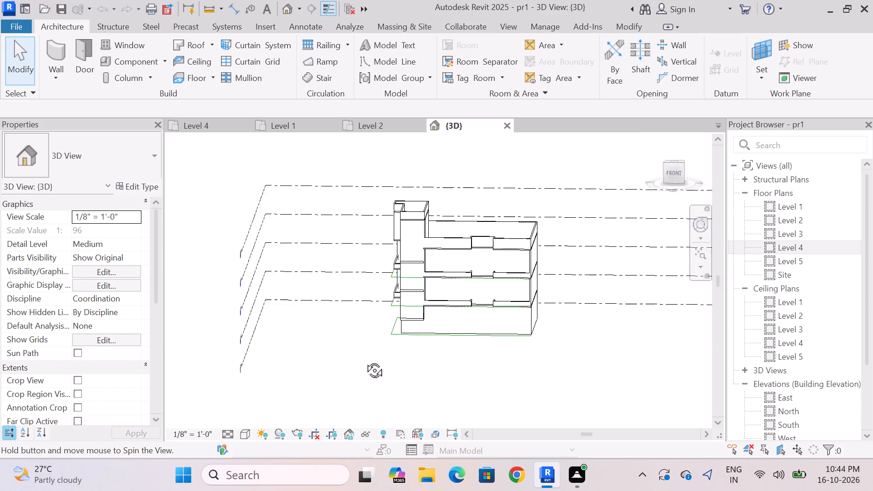
middle_click_drag(364, 360, 386, 384, "shift")
scroll(380, 366, "down", 4)
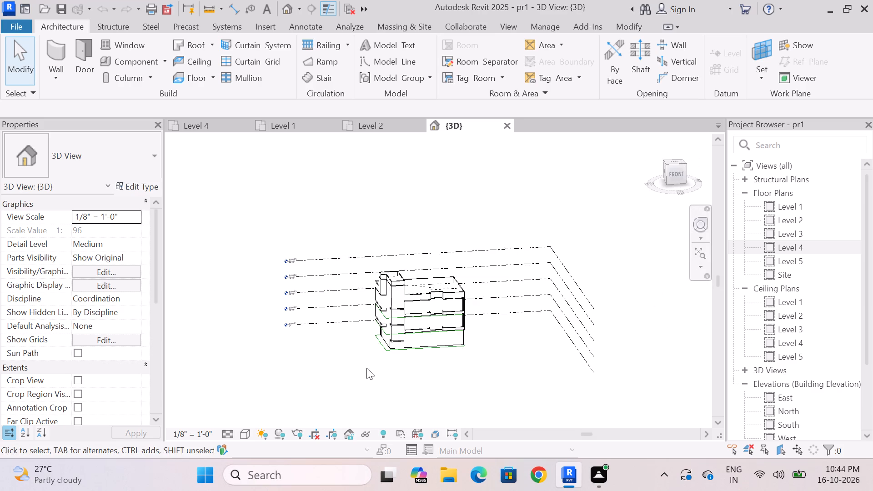
middle_click_drag(366, 370, 506, 341, "shift")
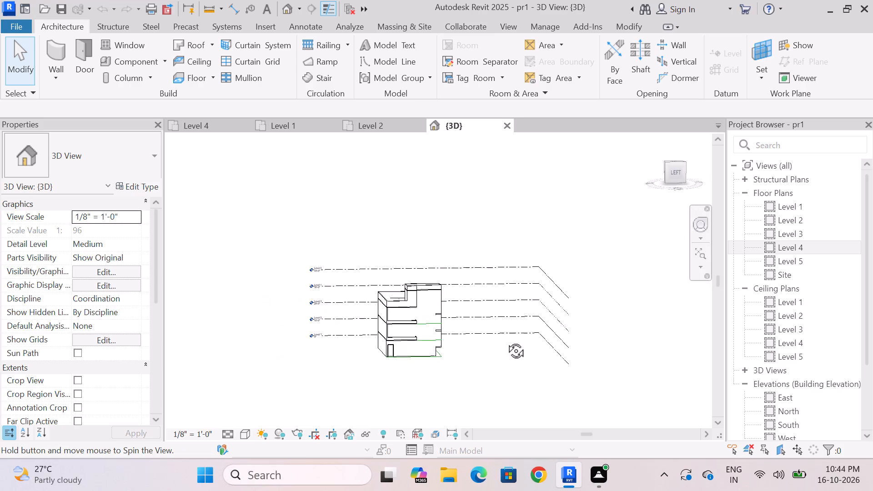
middle_click_drag(506, 341, 357, 361, "shift")
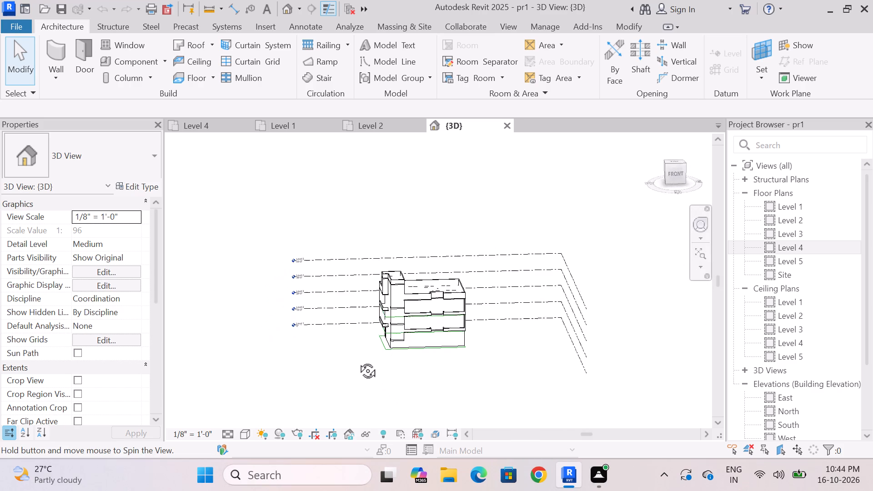
middle_click_drag(357, 361, 355, 376, "shift")
scroll(359, 356, "up", 6)
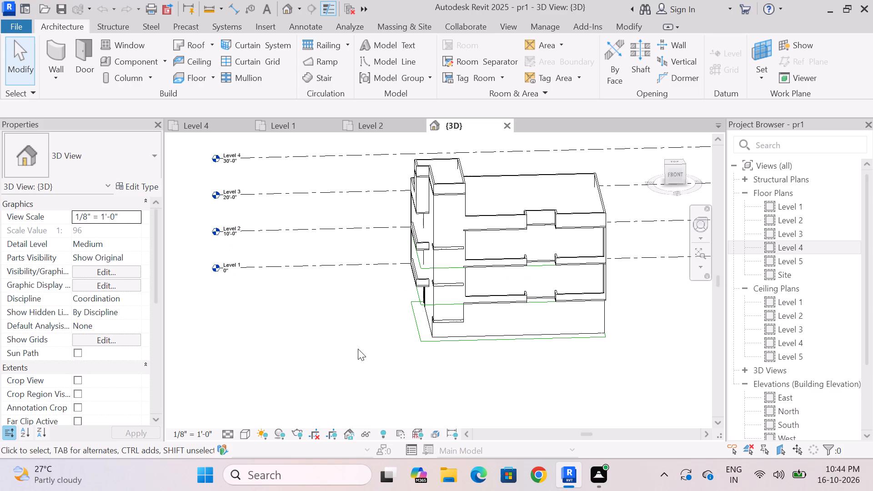
Check the Level 1 room and stair layout in plan, and inspect the front and left facades again in 3D.
double_click(780, 205)
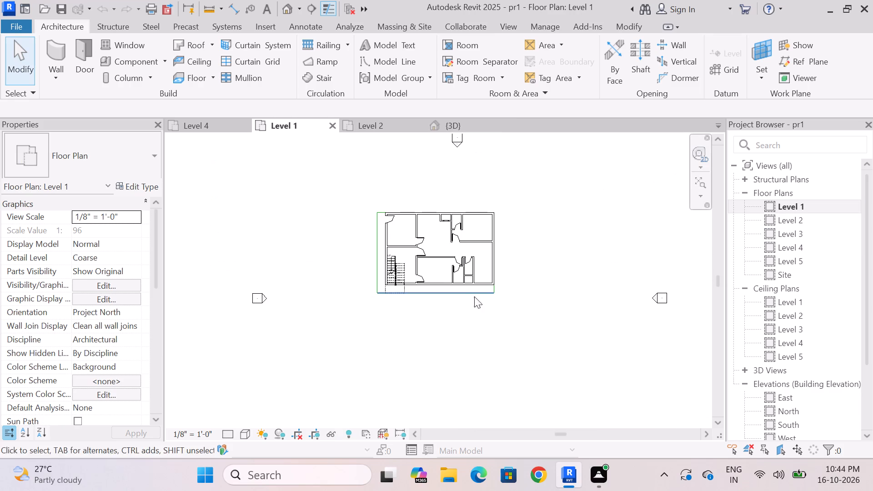
scroll(443, 291, "up", 7)
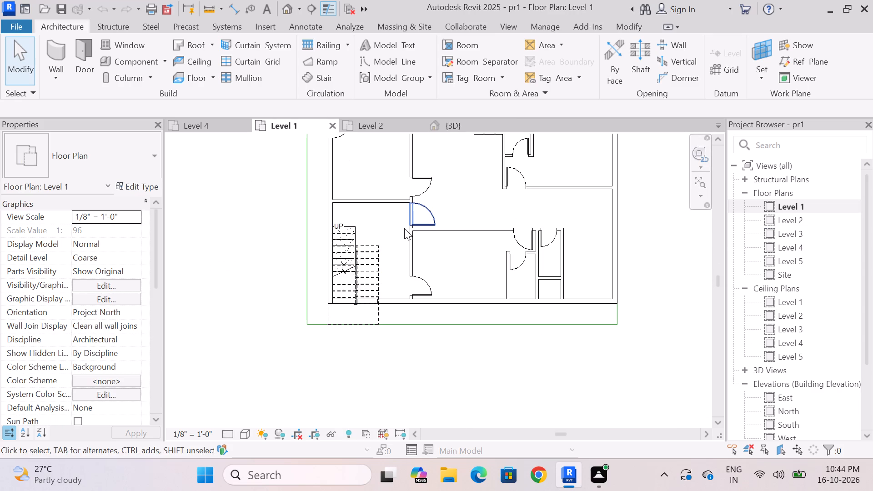
scroll(392, 262, "down", 2)
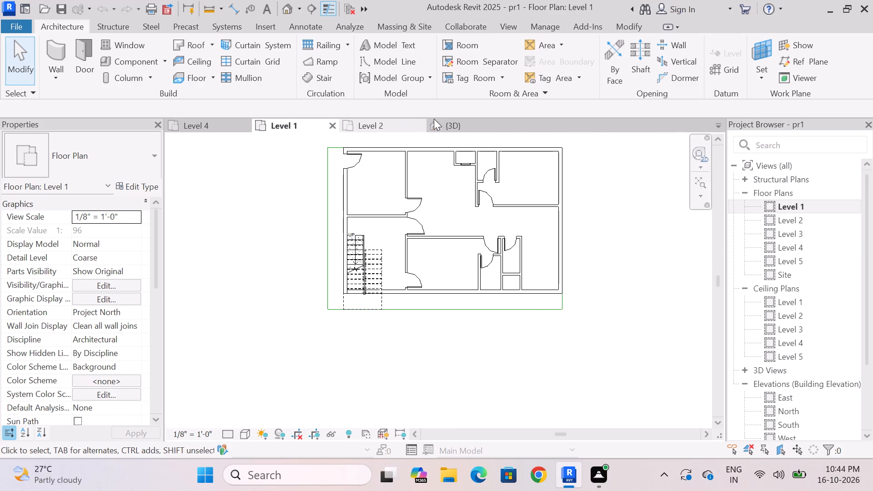
left_click(443, 123)
middle_click_drag(386, 316, 352, 356, "shift")
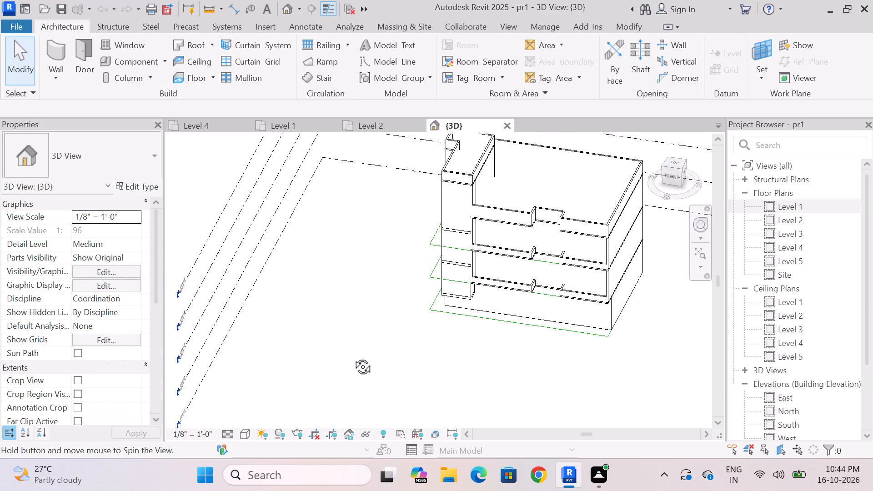
middle_click_drag(352, 356, 330, 311, "shift")
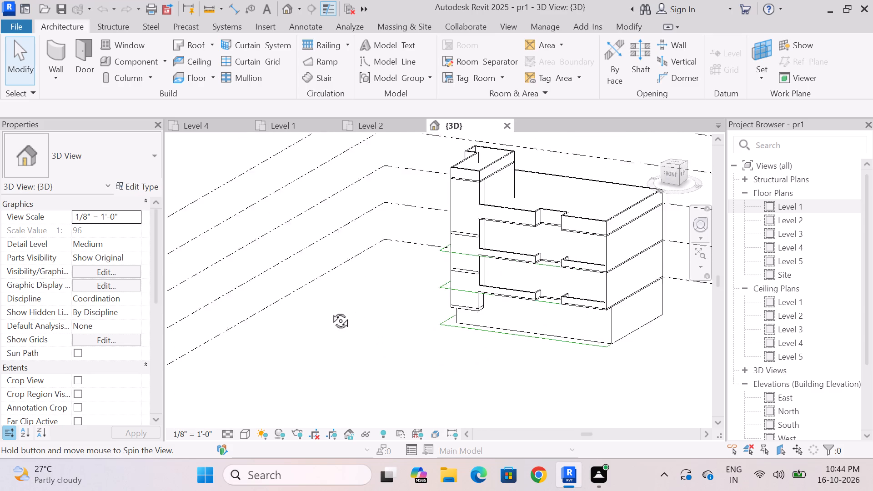
middle_click_drag(330, 311, 359, 273, "shift")
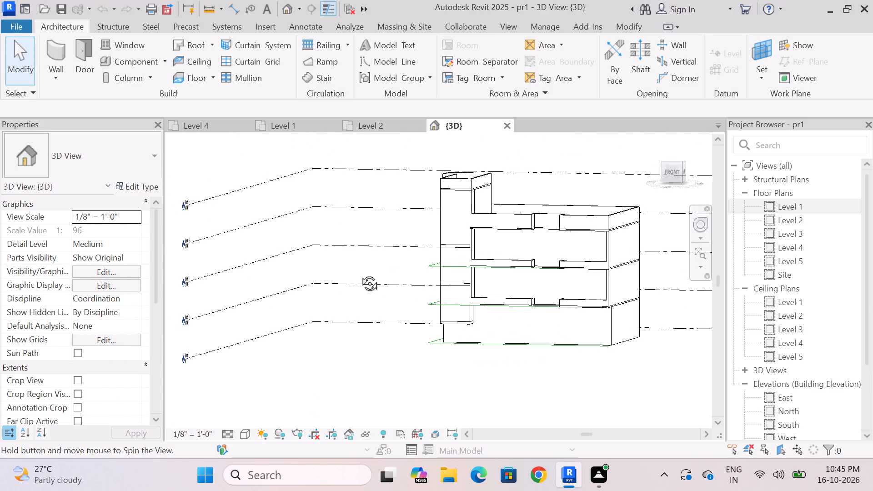
middle_click_drag(359, 273, 497, 300, "shift")
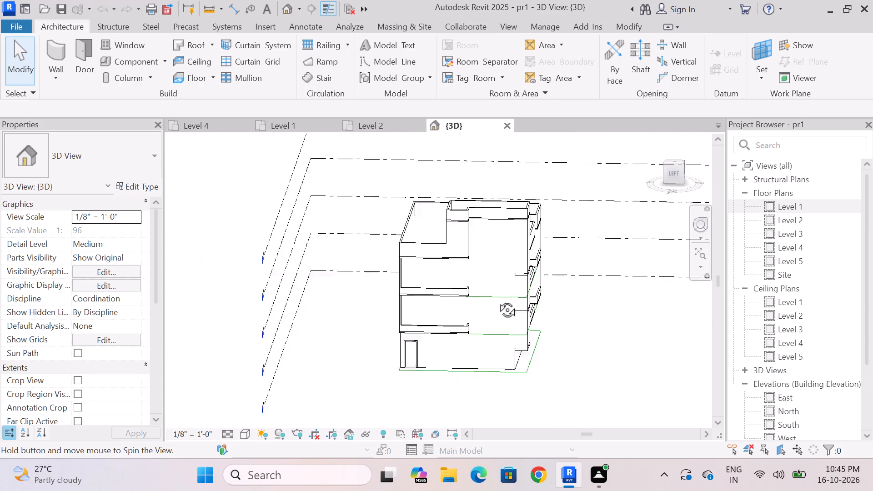
middle_click_drag(497, 300, 405, 295, "shift")
scroll(417, 384, "down", 4)
scroll(442, 381, "up", 3)
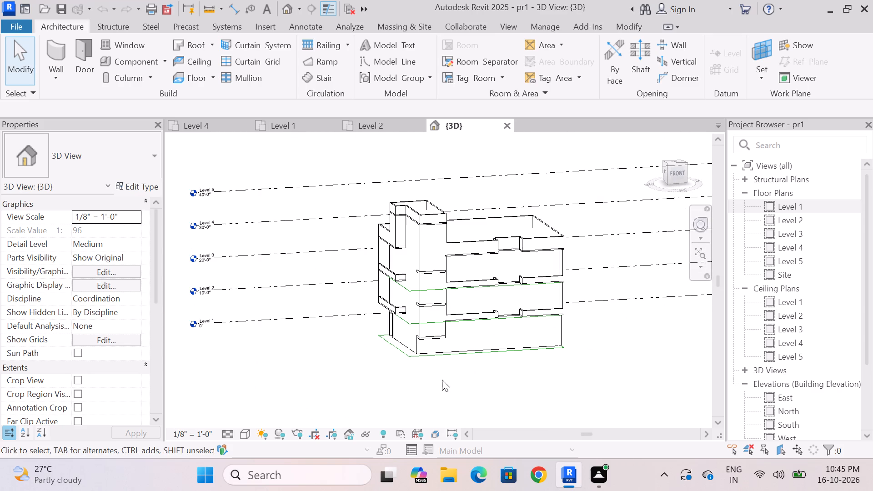
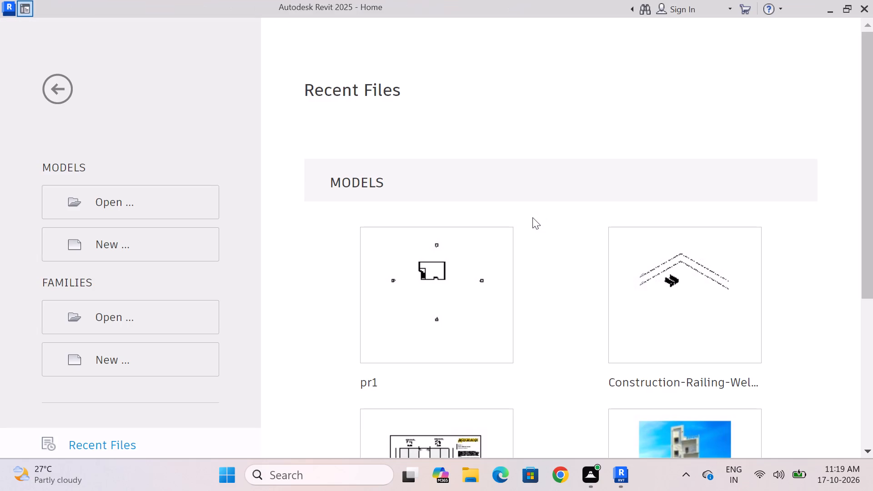
Open the recent project pr1.
left_click(443, 281)
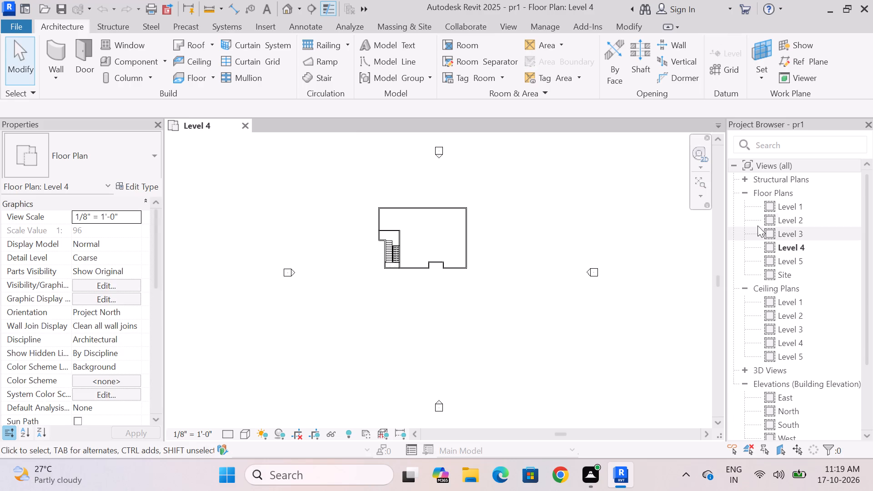
Examine the building in 3D from the front, left and back, including a straight-on front view.
left_click(285, 7)
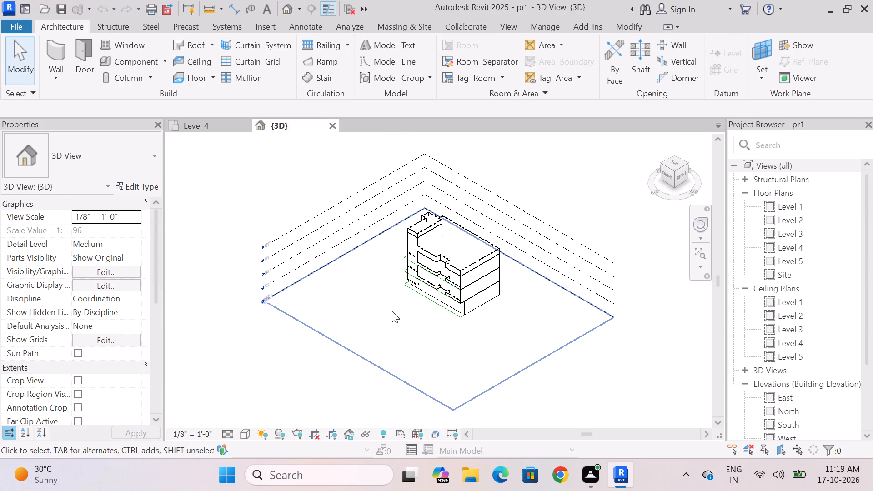
middle_click_drag(393, 311, 524, 252)
scroll(383, 307, "up", 8)
scroll(393, 340, "down", 1)
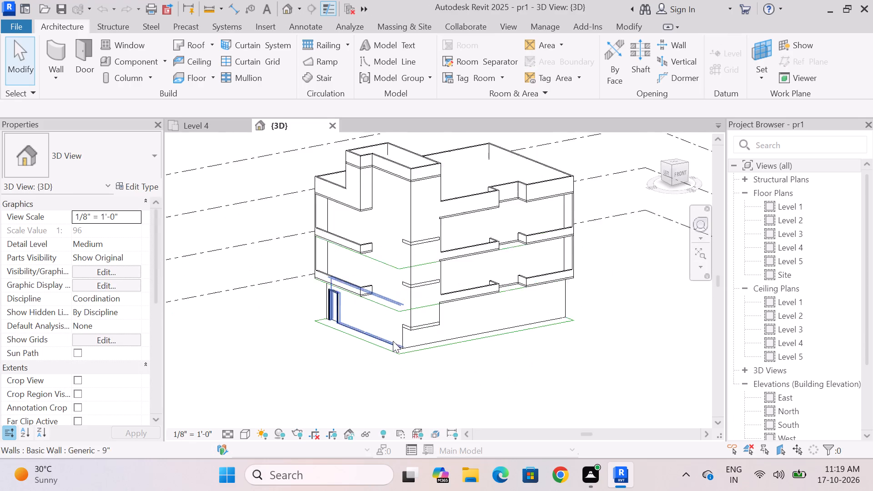
scroll(393, 341, "down", 2)
middle_click_drag(381, 372, 343, 374, "shift")
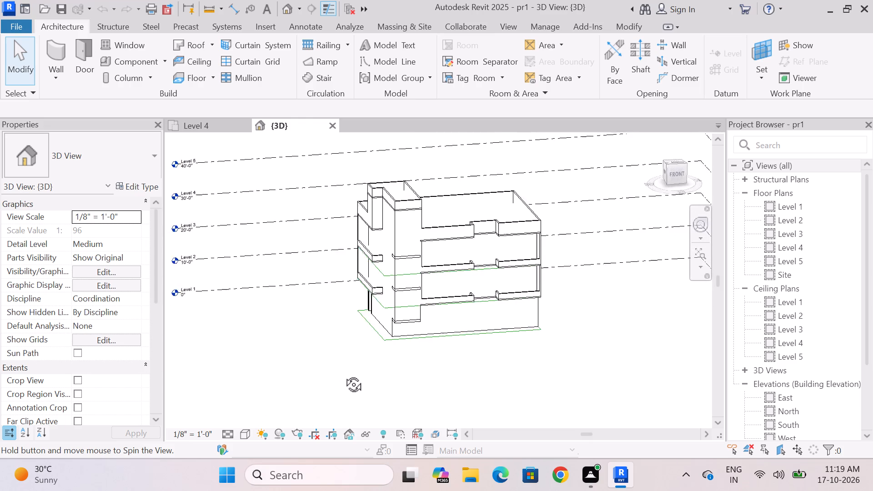
middle_click_drag(343, 374, 331, 402, "shift")
middle_click_drag(332, 359, 600, 357, "shift")
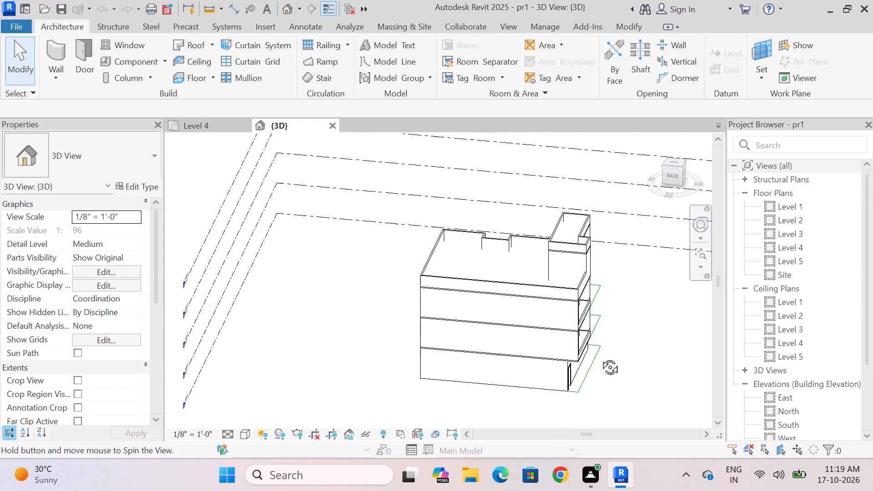
middle_click_drag(600, 357, 341, 321, "shift")
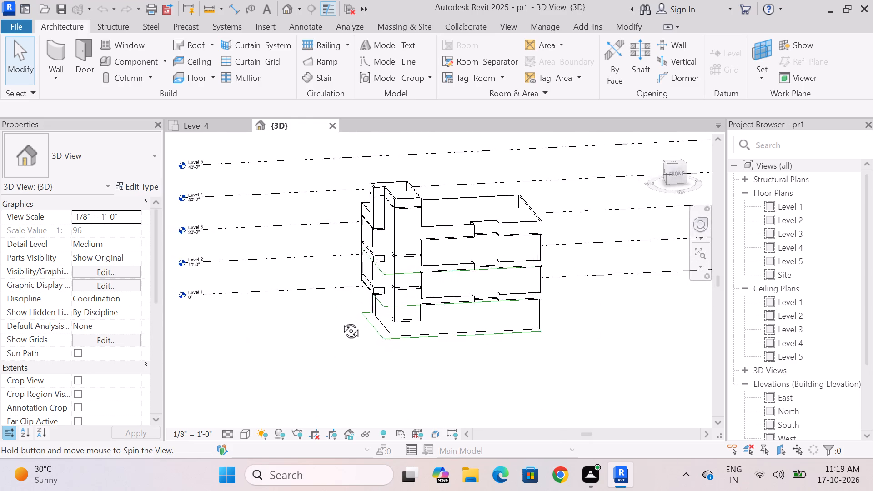
middle_click_drag(341, 321, 344, 289, "shift")
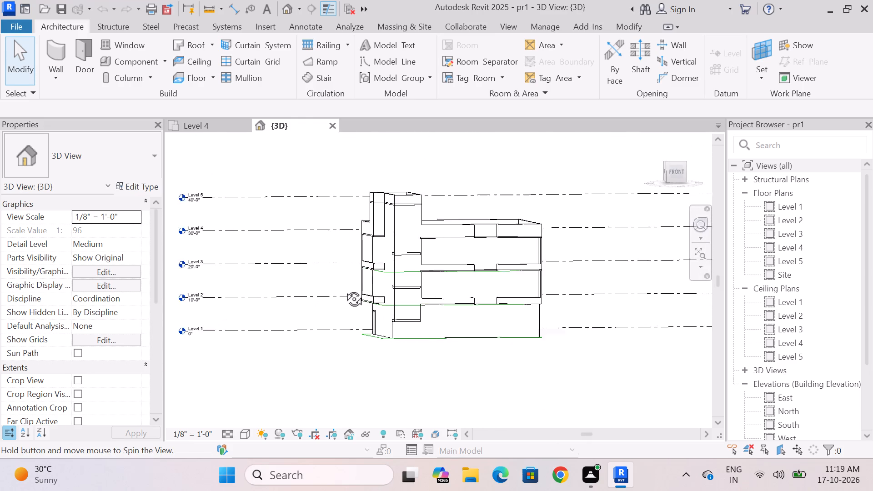
middle_click_drag(344, 289, 373, 298, "shift")
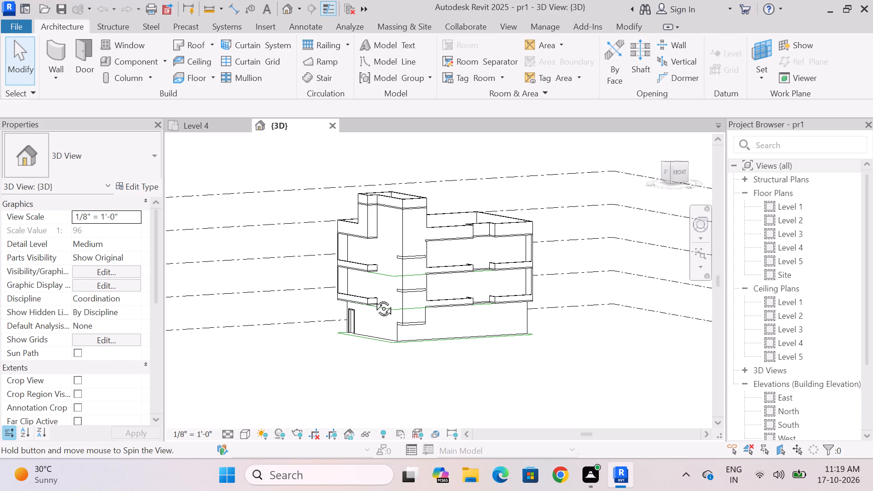
middle_click_drag(373, 298, 409, 294, "shift")
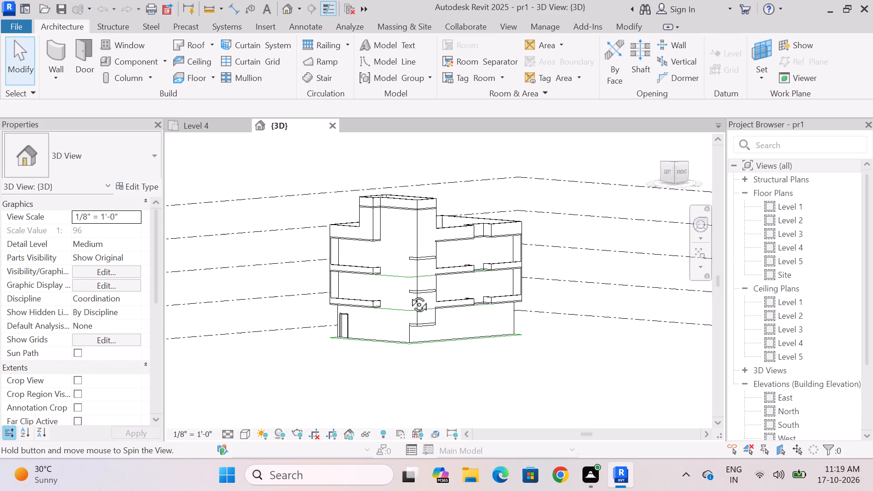
middle_click_drag(409, 294, 332, 289, "shift")
scroll(411, 293, "up", 4)
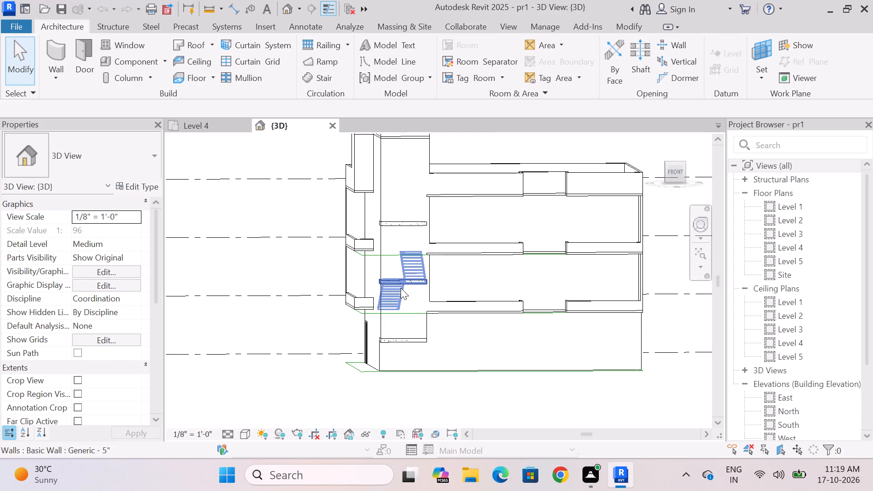
middle_click_drag(292, 290, 269, 285, "shift")
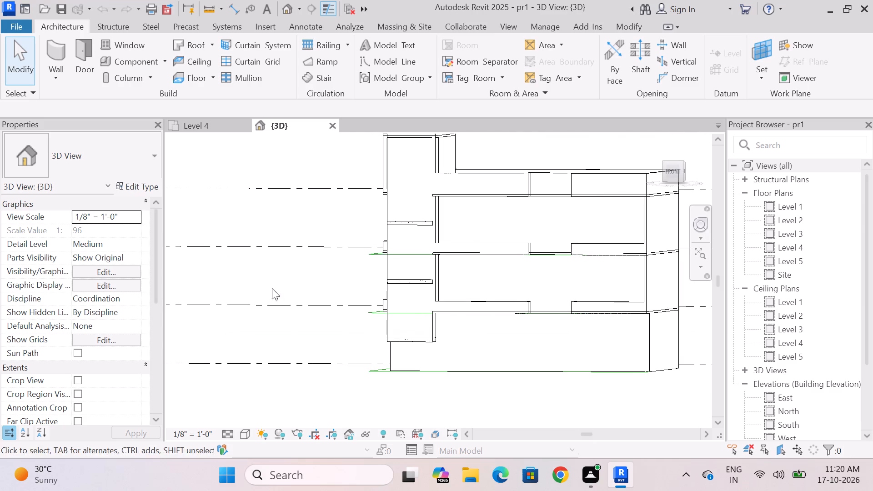
left_click(672, 171)
scroll(457, 339, "up", 7)
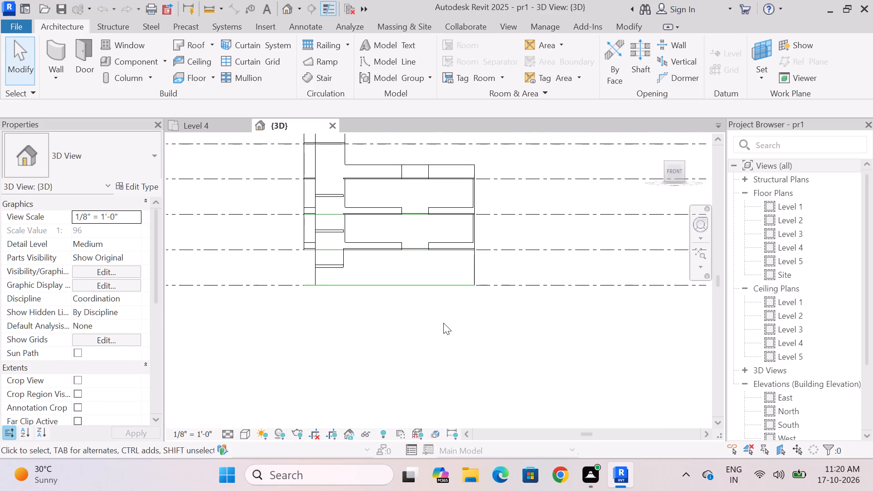
middle_click_drag(446, 323, 507, 332, "shift")
scroll(511, 324, "down", 3)
scroll(391, 281, "up", 3)
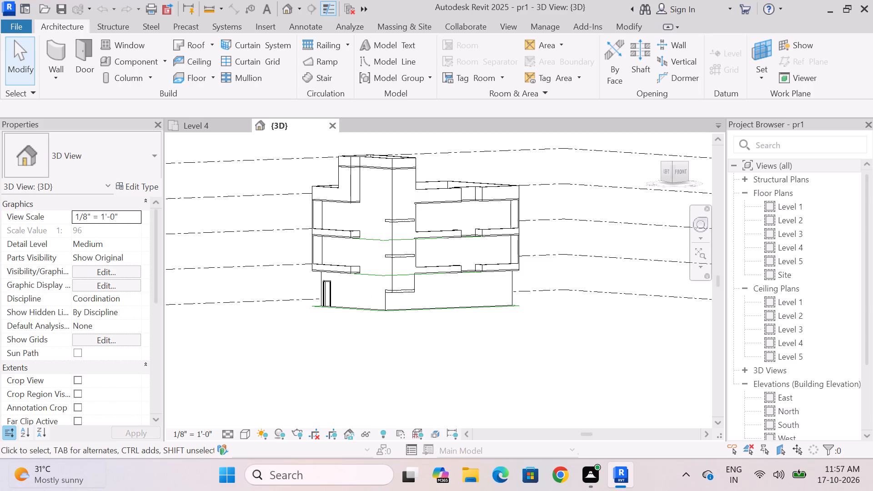
Inspect the balconies, parapets and staircase enclosure on the front and left facades in 3D.
scroll(440, 318, "down", 3)
scroll(426, 365, "up", 3)
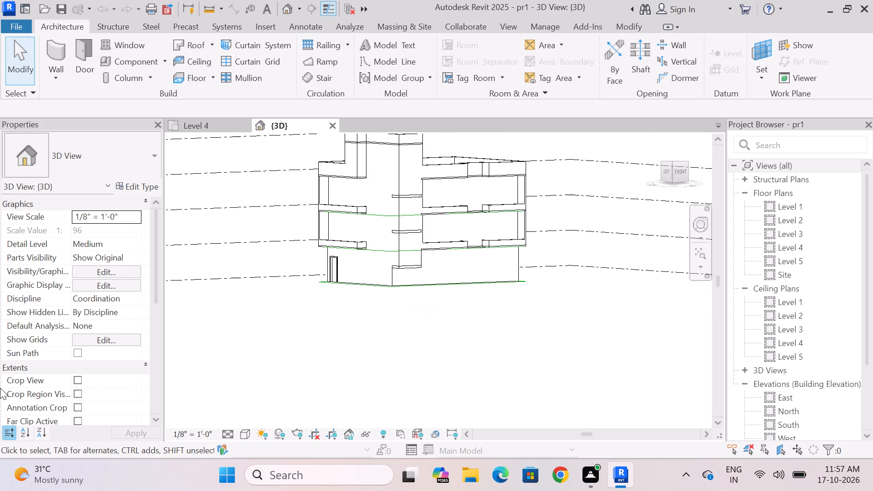
scroll(351, 262, "down", 3)
scroll(368, 309, "up", 4)
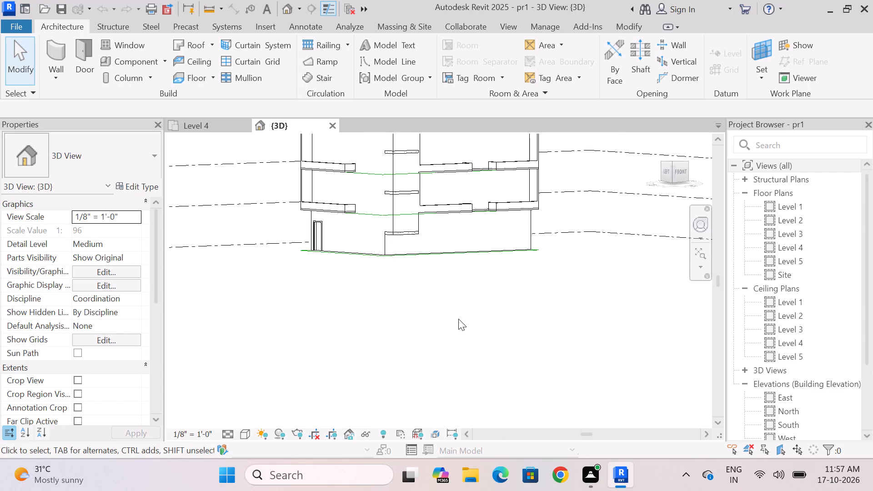
middle_click_drag(435, 334, 386, 349, "shift")
scroll(401, 355, "down", 5)
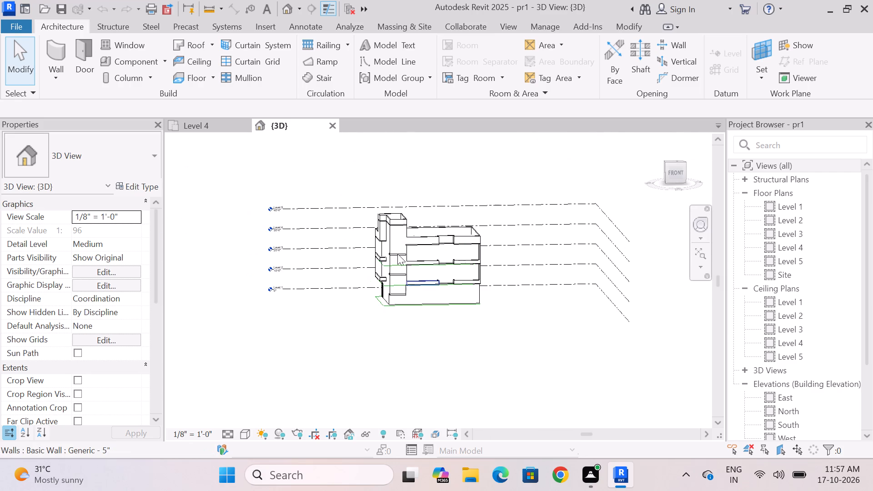
right_click(384, 226)
scroll(380, 223, "up", 4)
key("Escape")
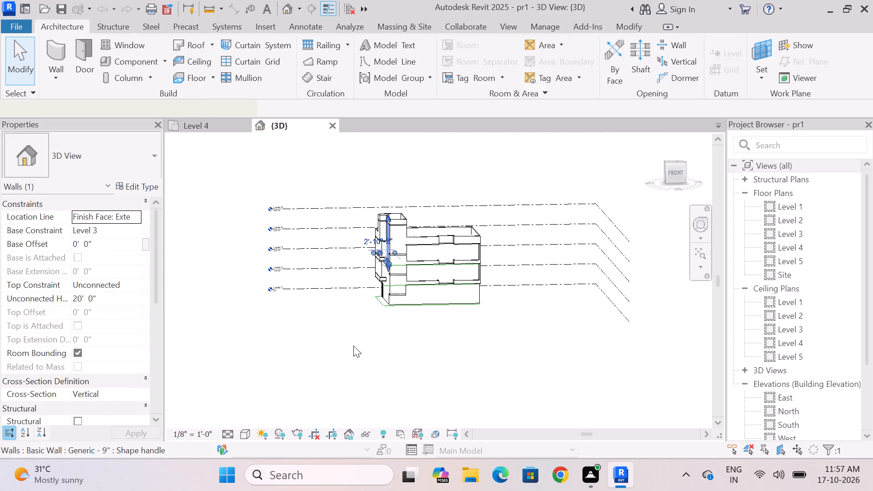
key("Escape")
middle_click_drag(354, 351, 396, 357, "shift")
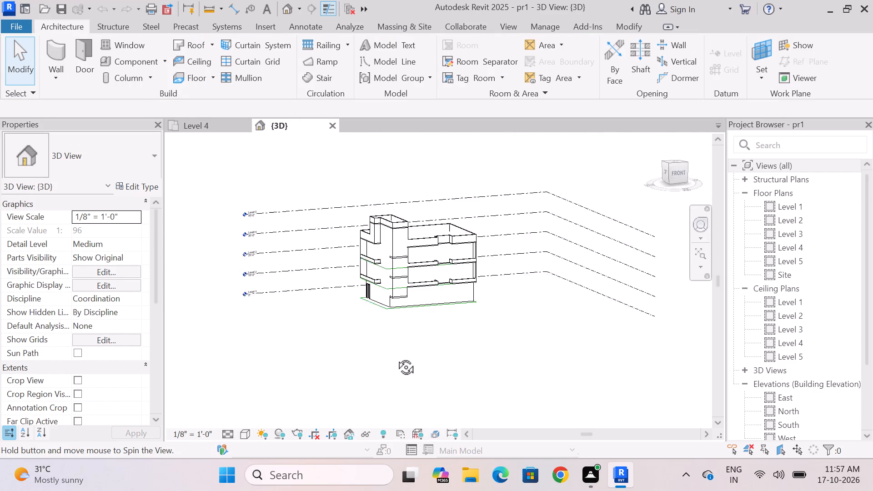
middle_click_drag(396, 357, 428, 365, "shift")
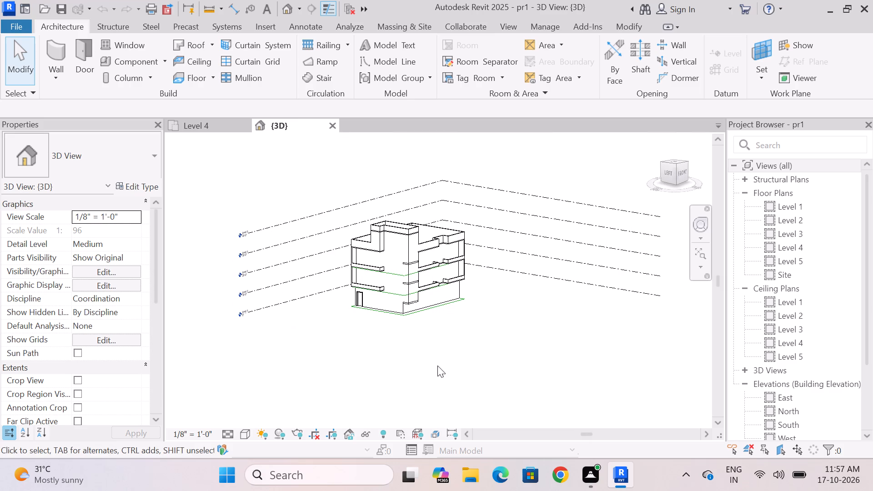
scroll(309, 327, "down", 3)
scroll(381, 296, "up", 6)
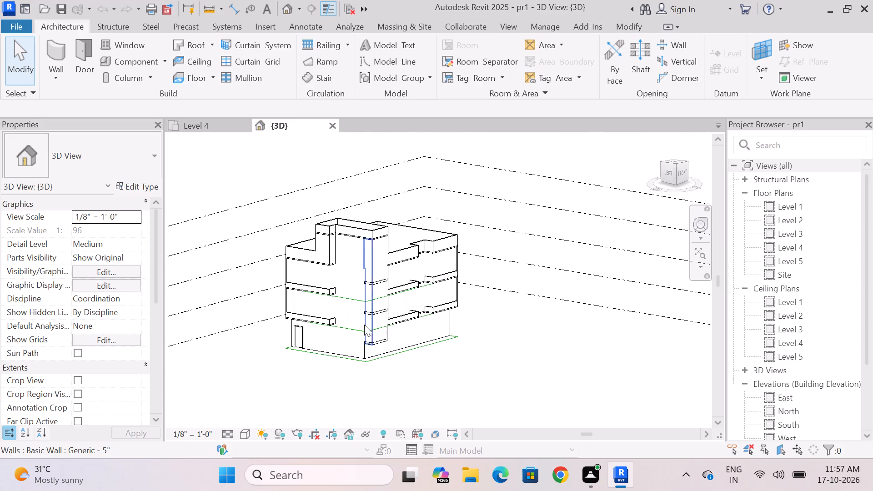
scroll(364, 325, "up", 3)
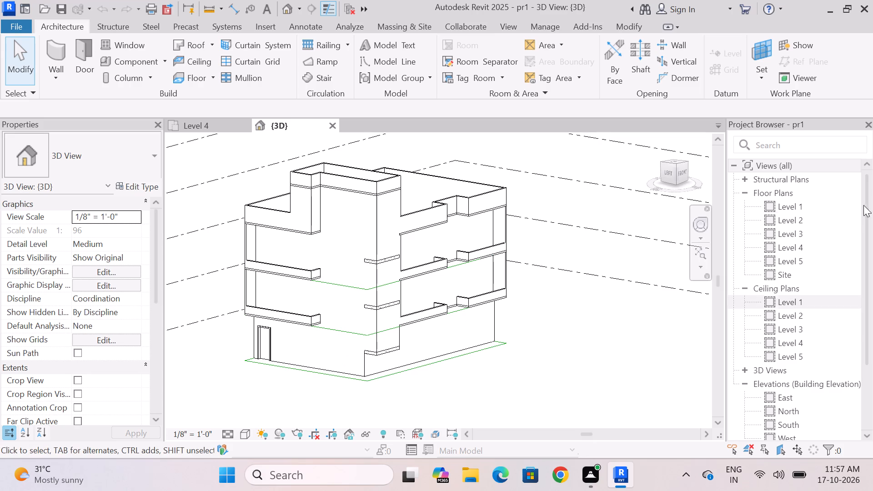
Check the stair layout on the Level 1 floor plan and bring up the Level 2 floor plan.
double_click(788, 207)
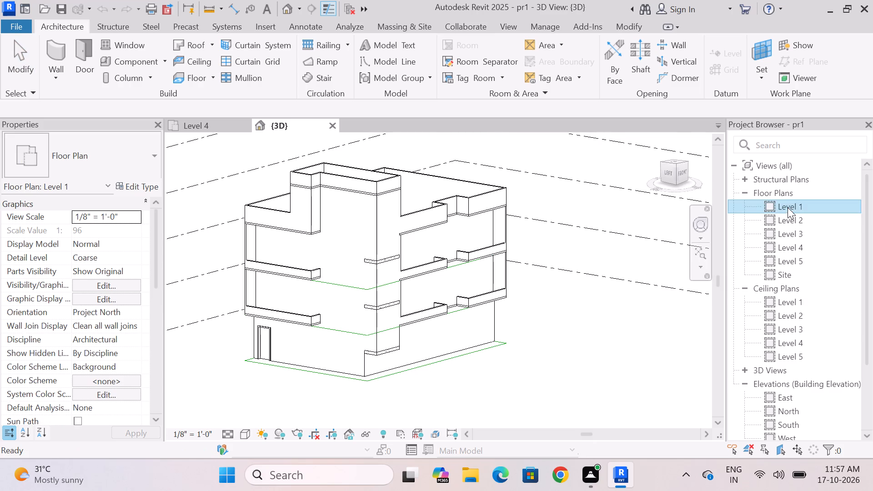
scroll(376, 254, "up", 12)
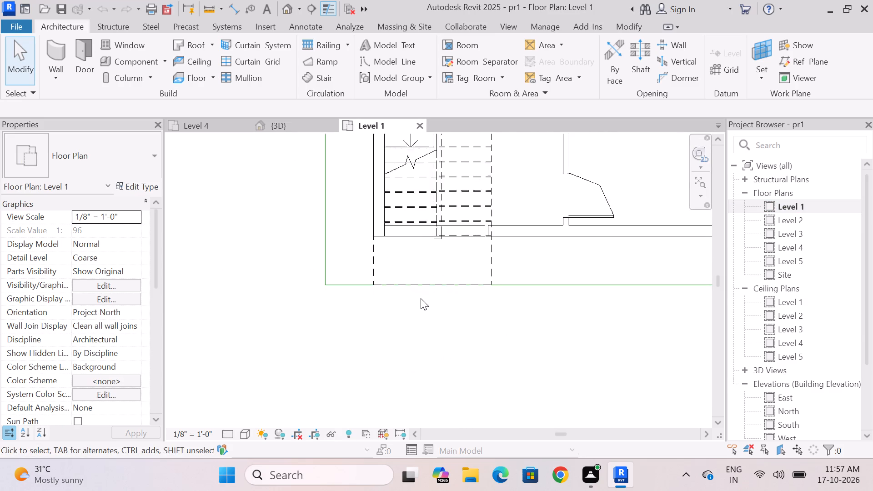
scroll(421, 298, "up", 6)
scroll(366, 311, "down", 4)
scroll(311, 325, "down", 2)
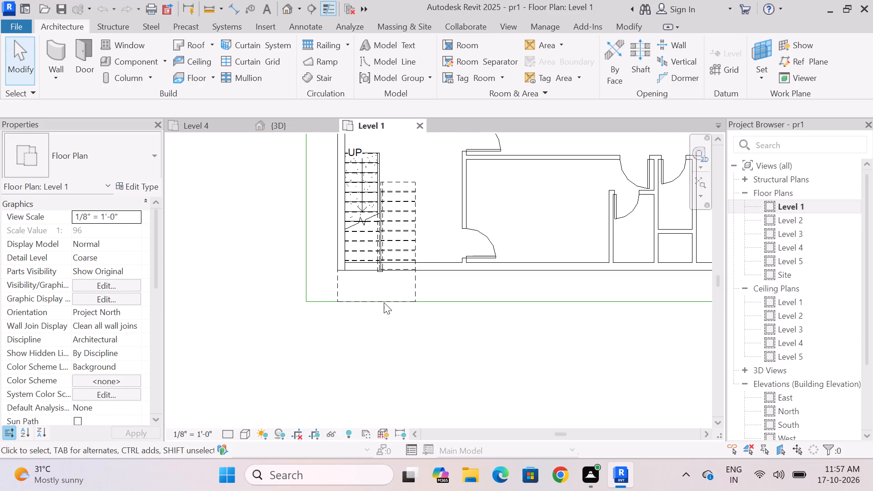
double_click(807, 223)
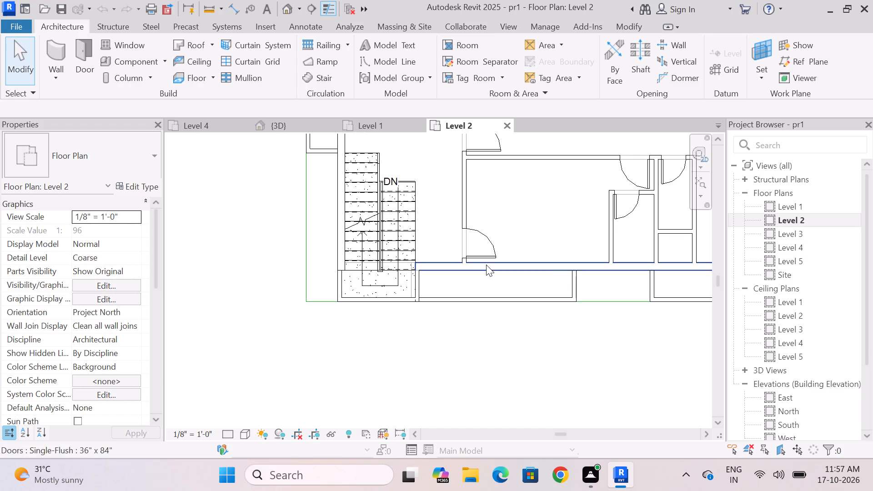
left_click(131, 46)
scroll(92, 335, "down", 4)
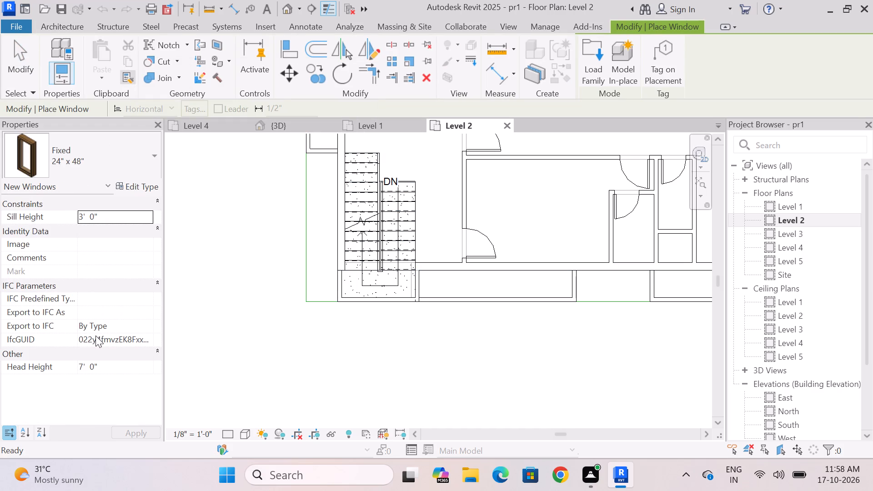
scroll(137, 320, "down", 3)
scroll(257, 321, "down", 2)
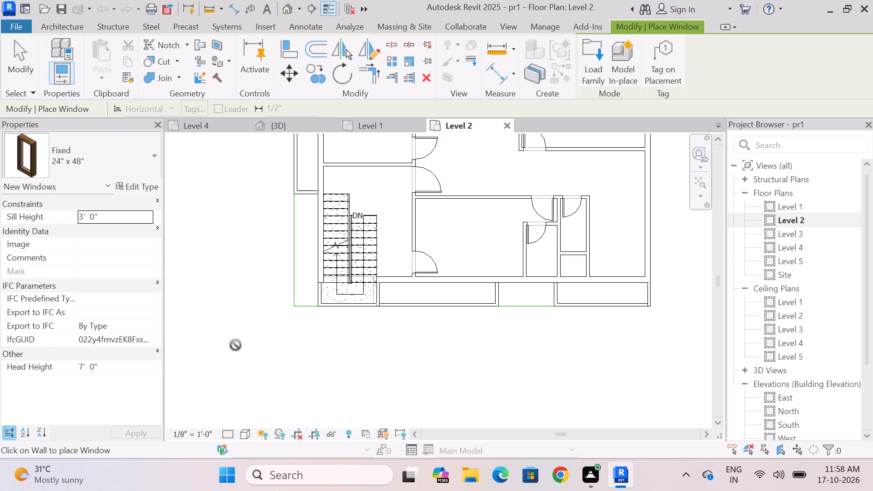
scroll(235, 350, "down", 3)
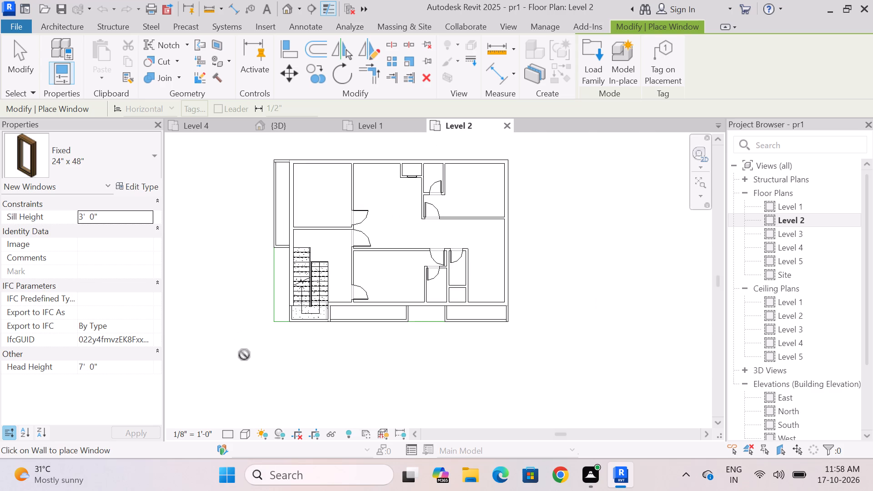
Measure the inside length of the narrow left-side balcony on Level 2 with an aligned dimension, without keeping the dimension.
left_click(234, 6)
scroll(269, 136, "up", 5)
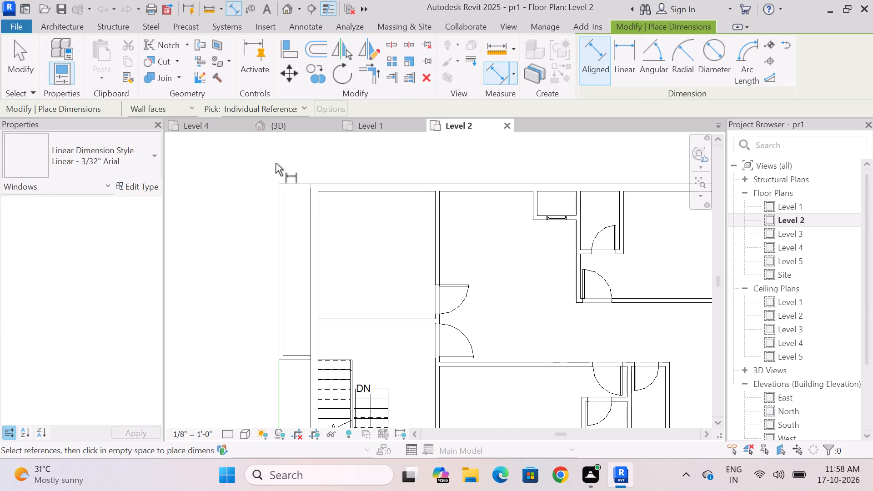
left_click(295, 193)
left_click(299, 353)
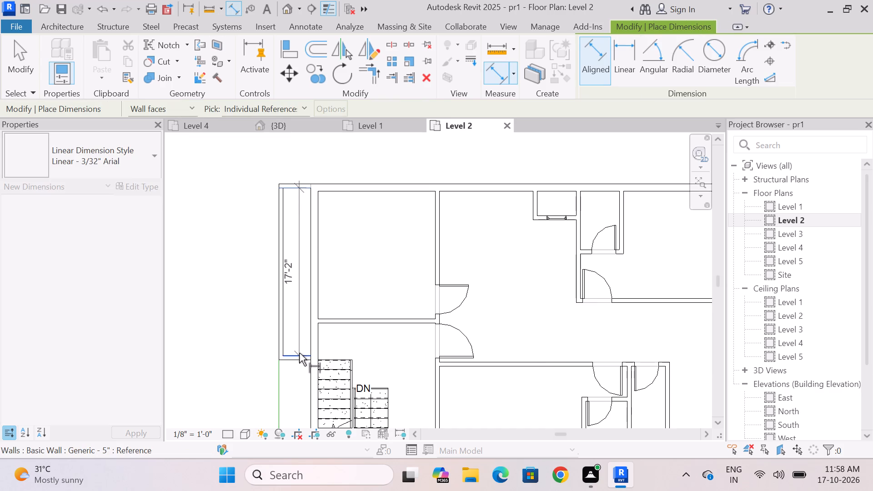
key("Escape")
scroll(234, 239, "down", 2)
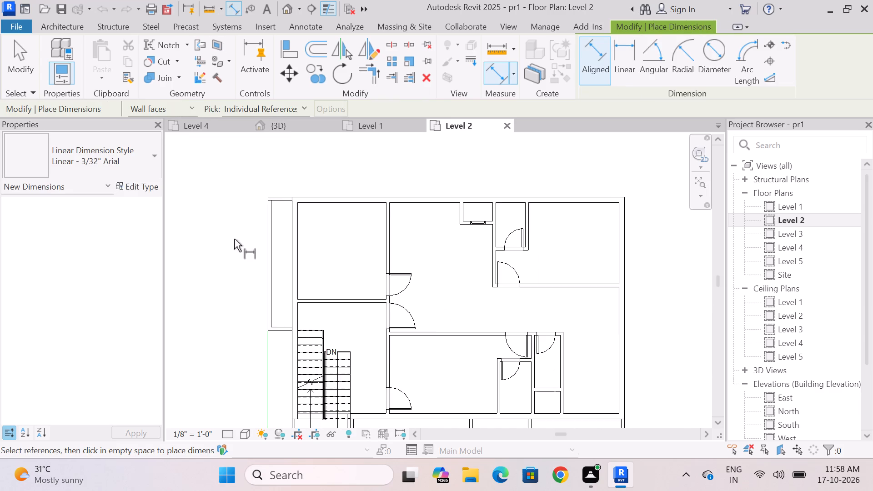
scroll(232, 314, "up", 2)
key("Escape")
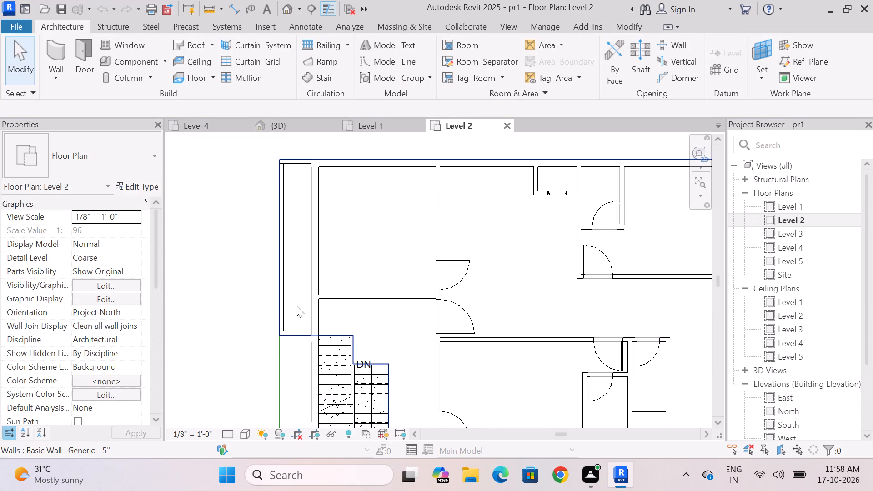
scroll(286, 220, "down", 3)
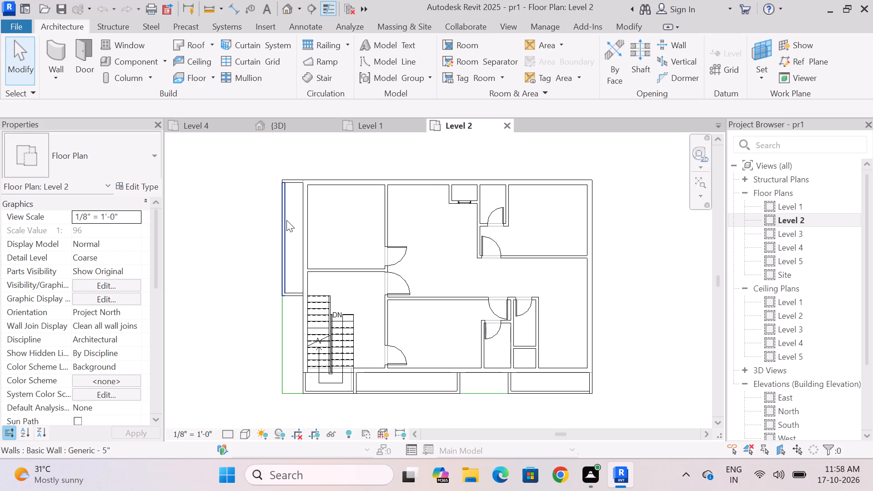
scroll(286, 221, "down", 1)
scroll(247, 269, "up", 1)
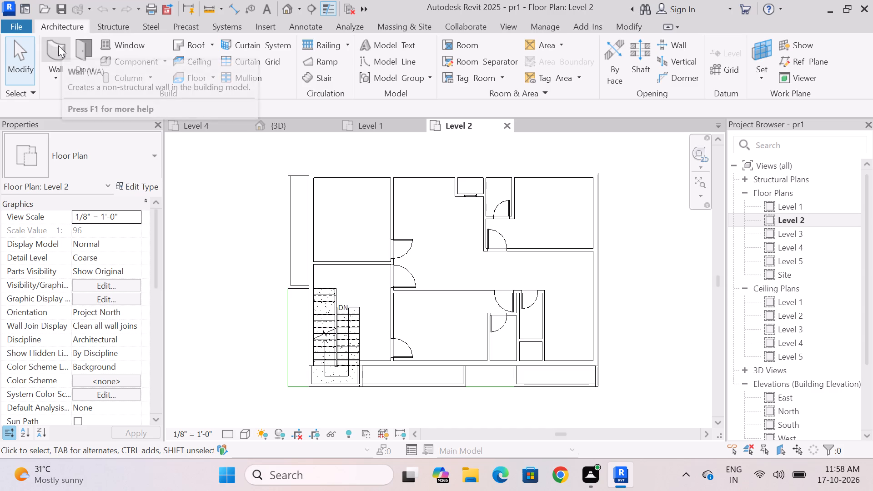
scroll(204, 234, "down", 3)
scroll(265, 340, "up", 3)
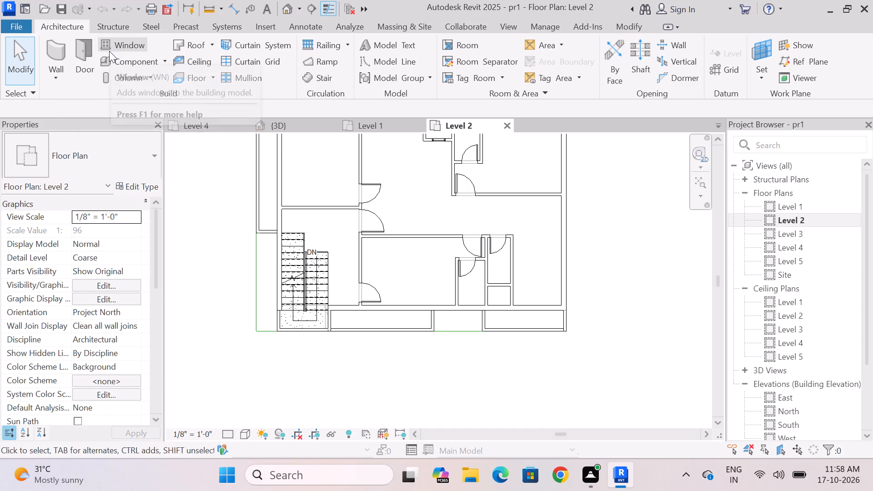
Place a Fixed 36" x 72" window in the stair landing's front wall on Level 2, centred about 3'-11" from its left end.
left_click(126, 41)
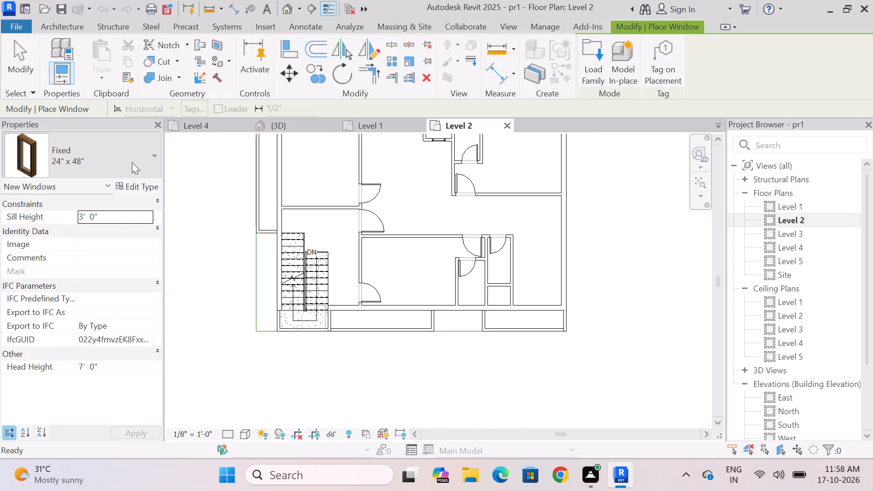
left_click(136, 160)
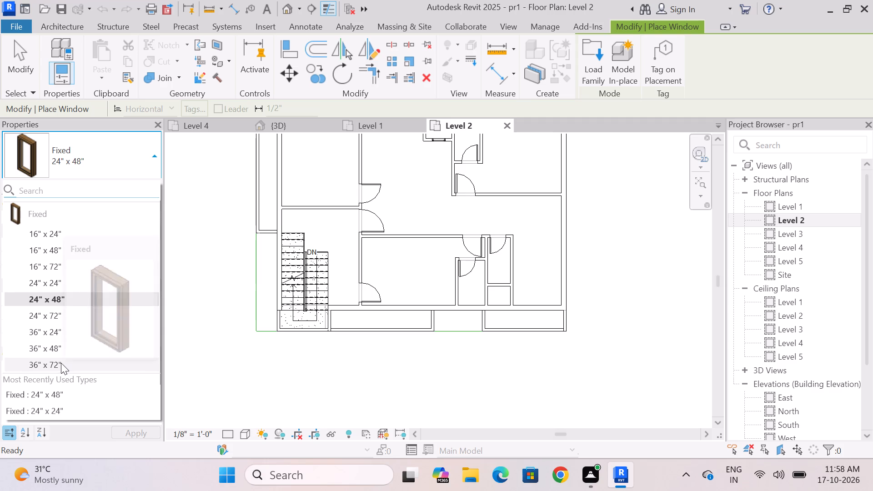
left_click(62, 360)
left_click(128, 185)
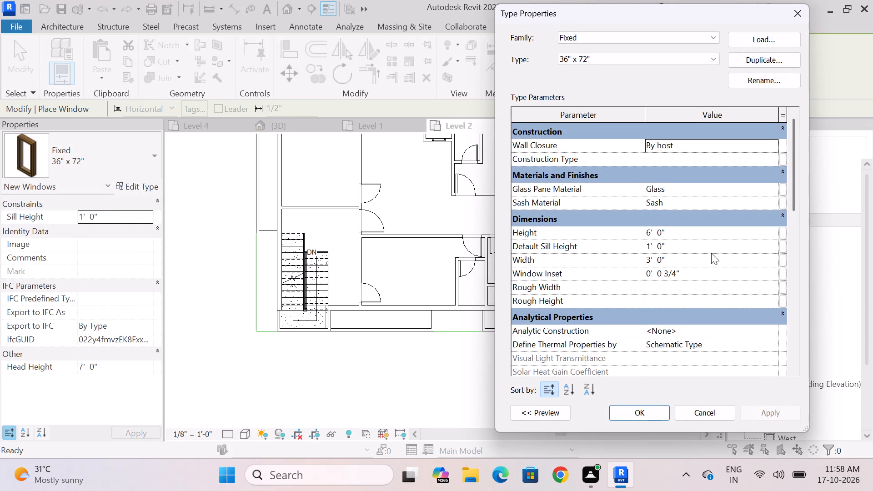
left_click(803, 12)
scroll(298, 327, "up", 4)
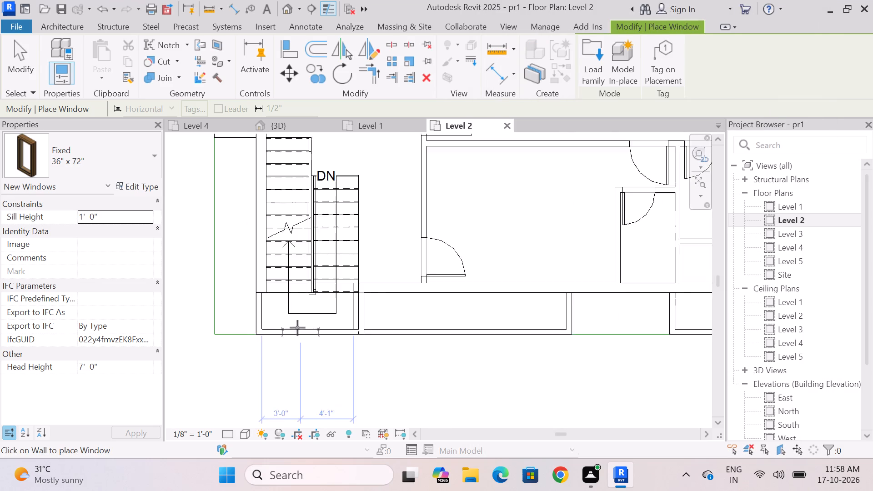
scroll(297, 328, "up", 6)
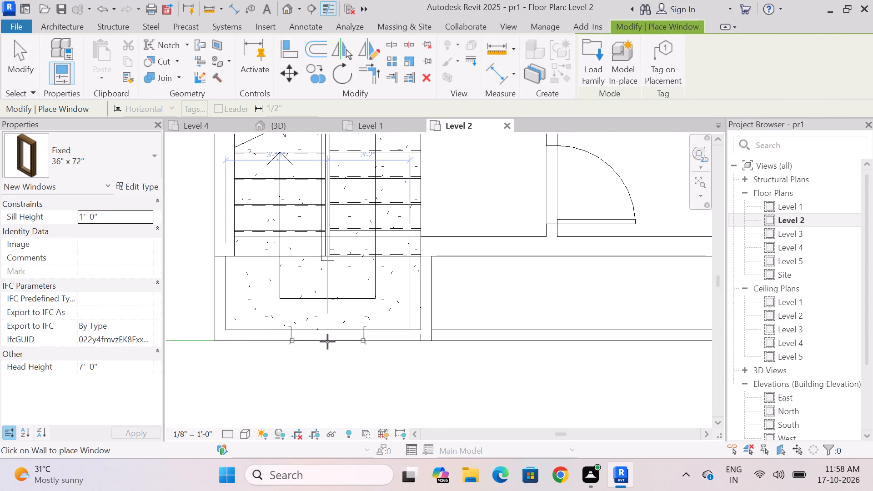
left_click(327, 341)
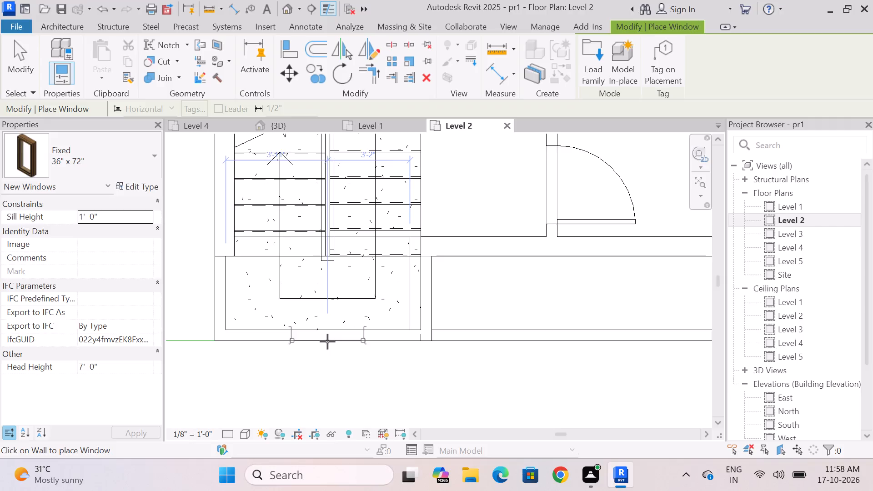
scroll(326, 377, "down", 3)
scroll(327, 297, "down", 4)
key("Escape")
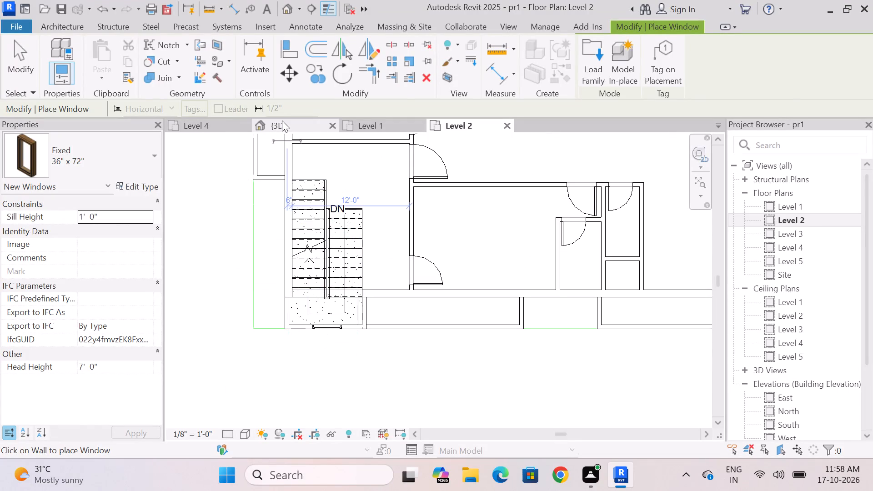
key("Escape")
In the 3D view, set the new staircase window's sill height to -2' 0".
left_click(280, 124)
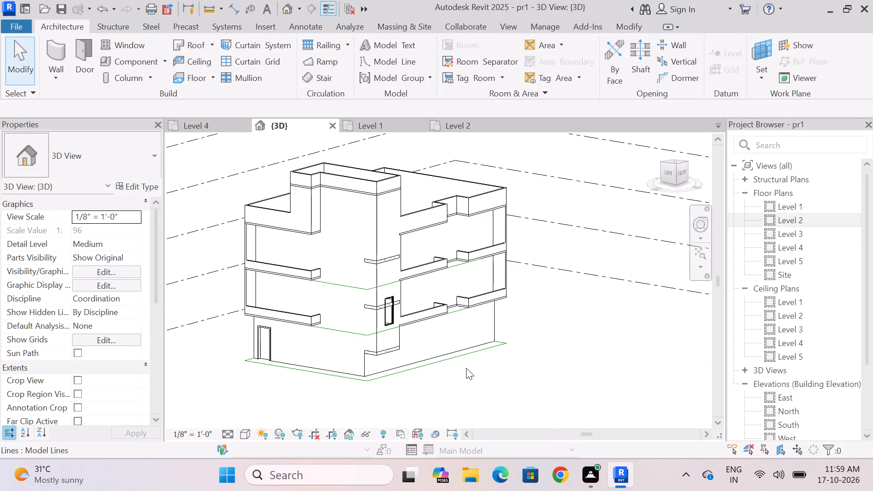
middle_click_drag(462, 370, 396, 345, "shift")
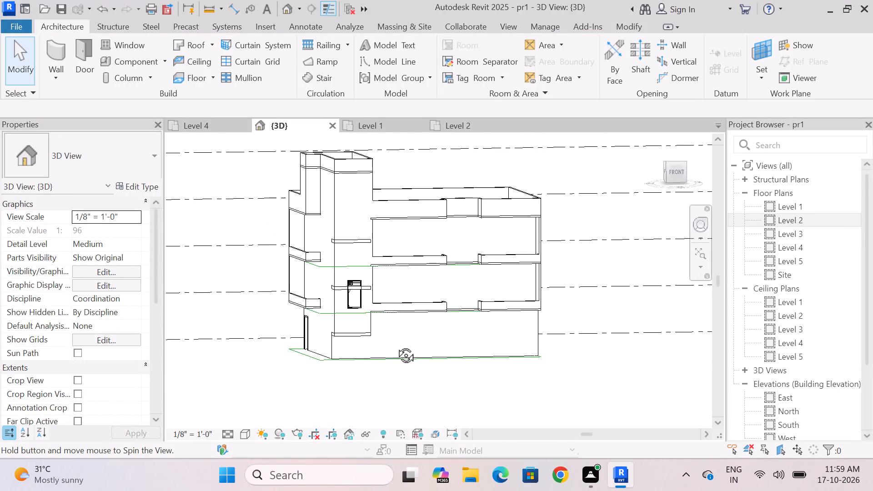
middle_click_drag(396, 345, 396, 346, "shift")
middle_click_drag(396, 396, 387, 395, "shift")
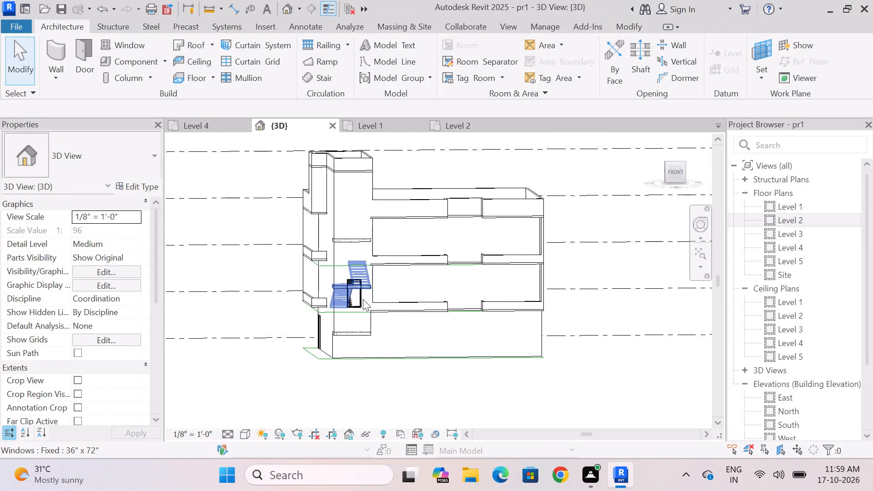
scroll(363, 299, "up", 5)
left_click(357, 293)
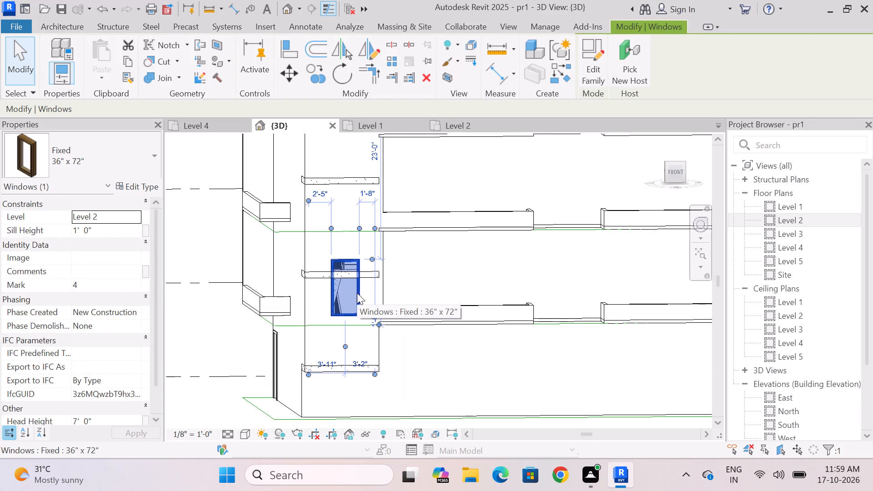
left_click(118, 230)
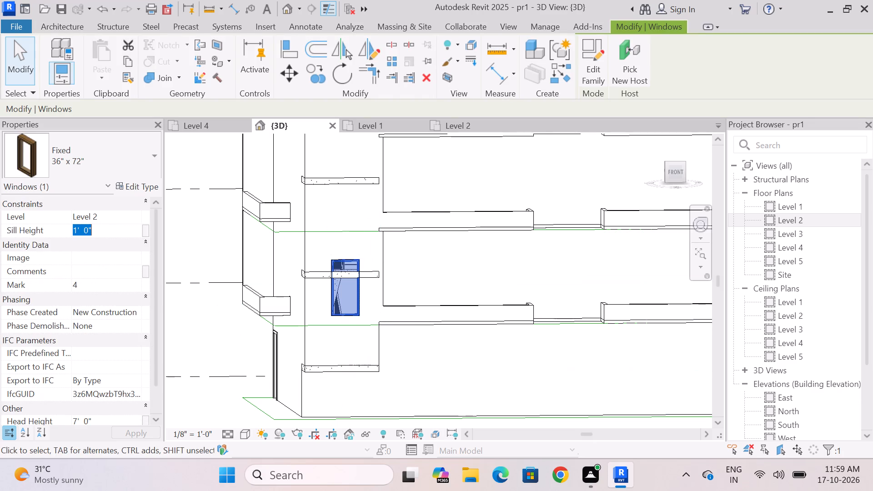
key("BackSpace")
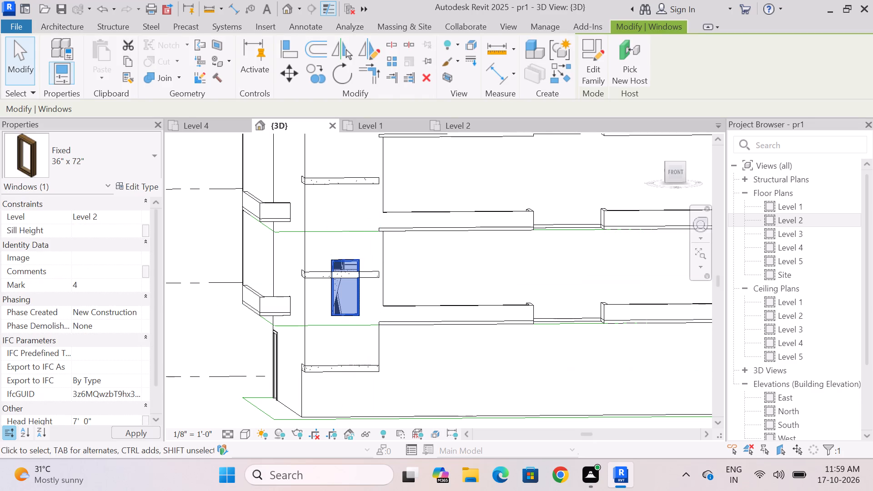
key("minus")
key("2")
key("apostrophe")
key("Return")
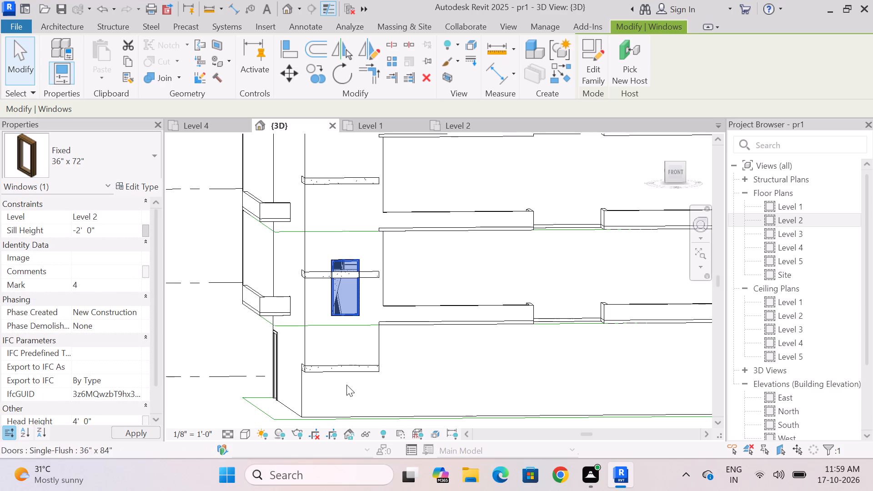
key("Escape")
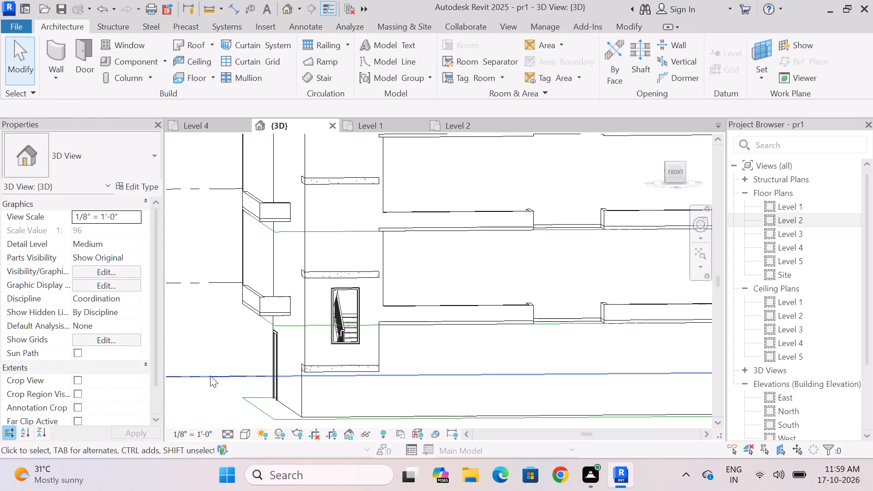
Copy the staircase window and paste it aligned to Level 3 and Level 4.
middle_click_drag(209, 335, 189, 335)
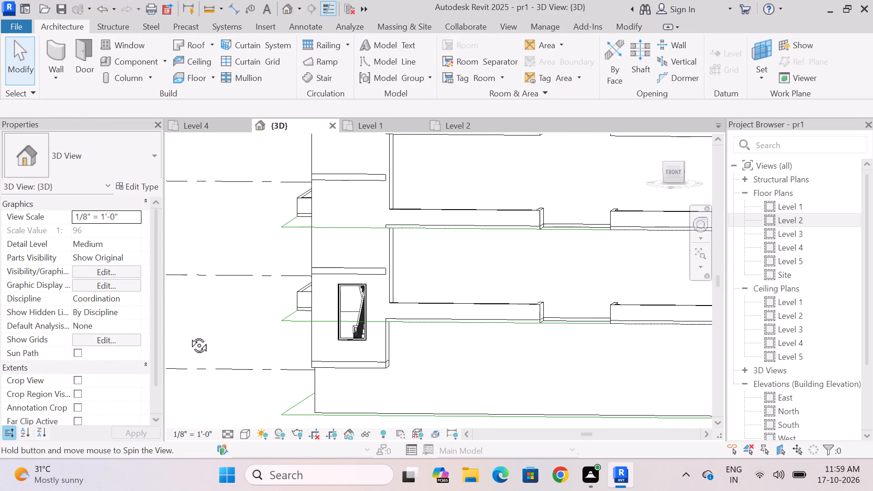
middle_click_drag(189, 335, 201, 335)
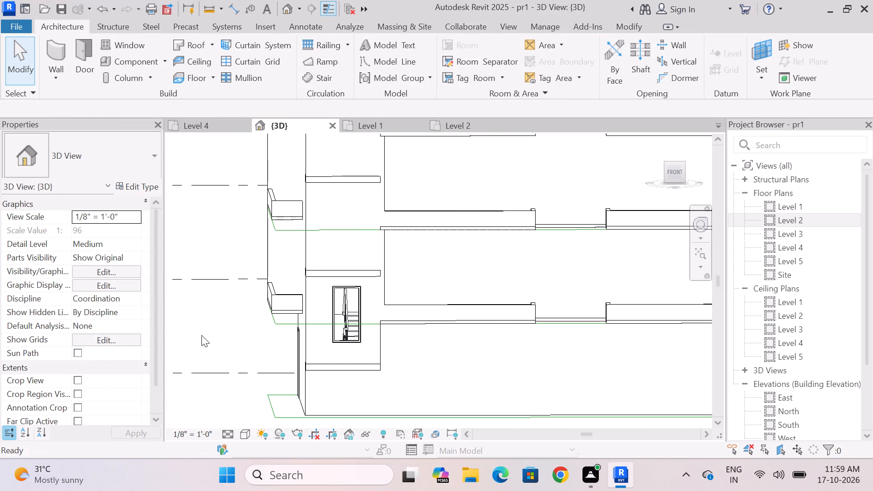
scroll(199, 342, "down", 2)
middle_click_drag(197, 342, 220, 342, "shift")
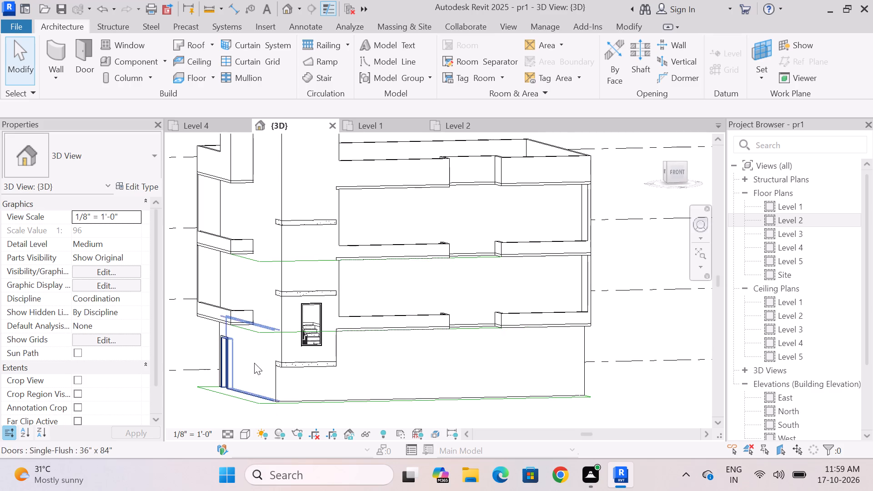
scroll(249, 379, "down", 3)
scroll(315, 391, "up", 1)
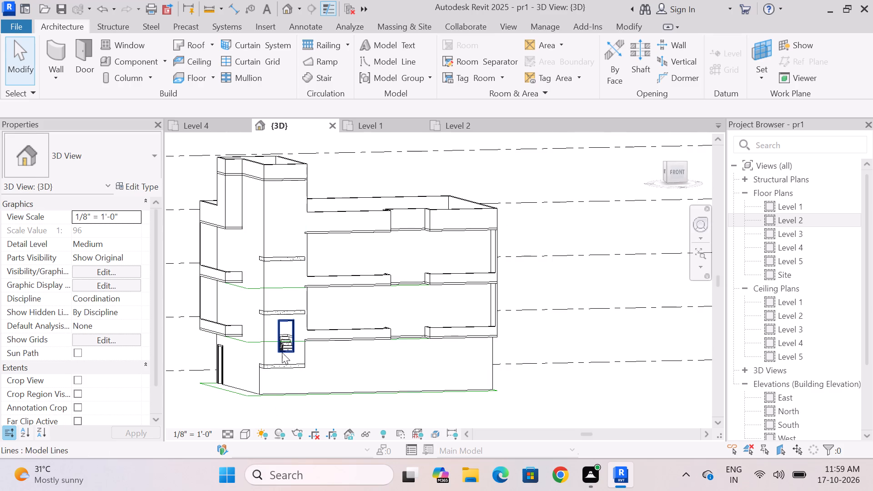
left_click(282, 352)
left_click(129, 61)
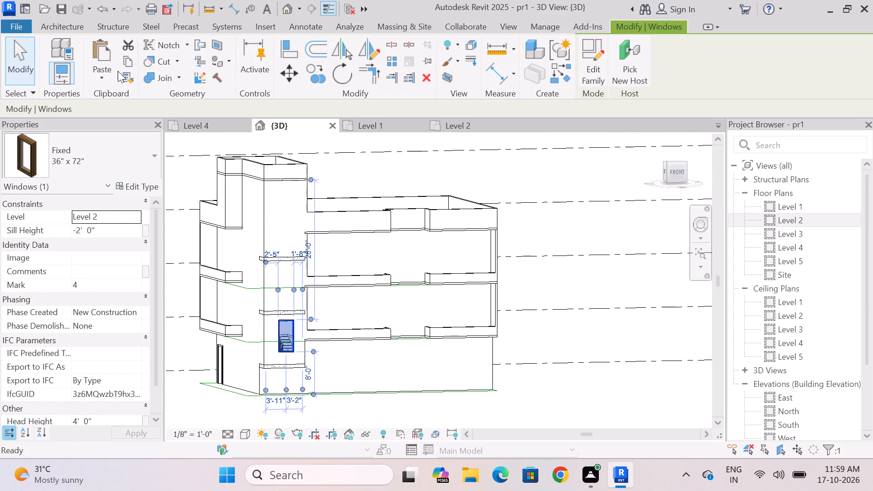
left_click(109, 79)
left_click(121, 130)
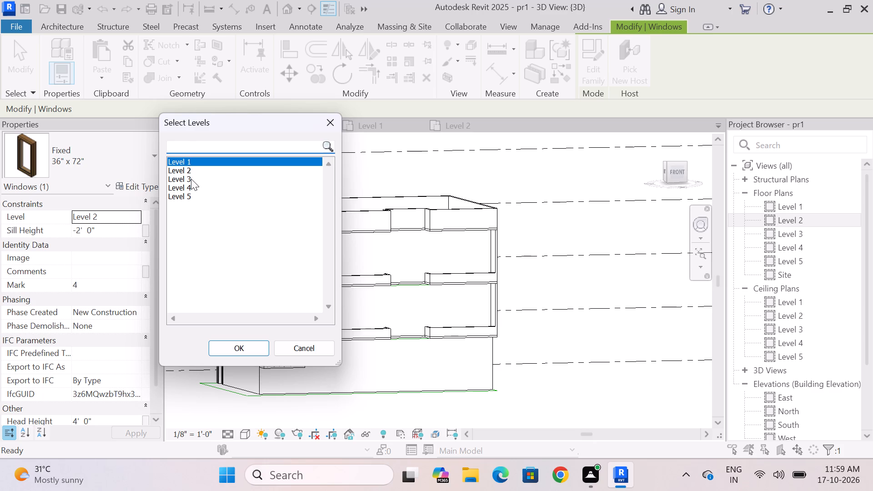
left_click_drag(191, 179, 191, 184)
left_click(235, 346)
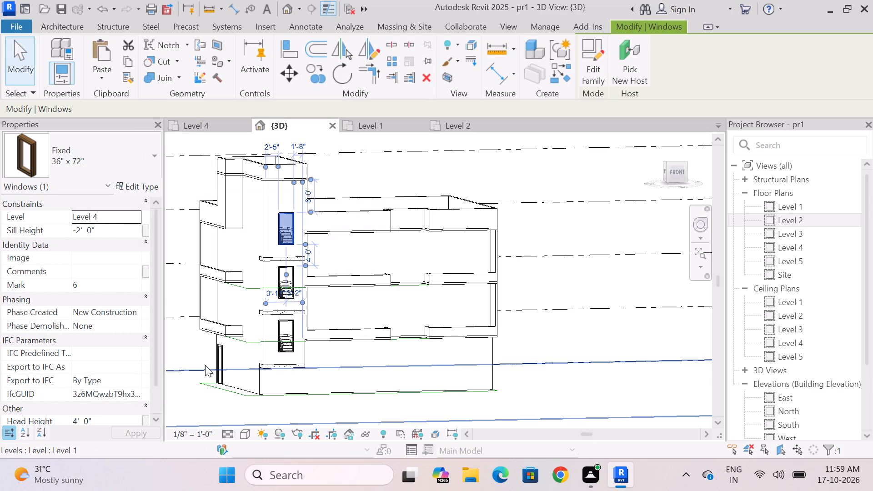
key("Escape")
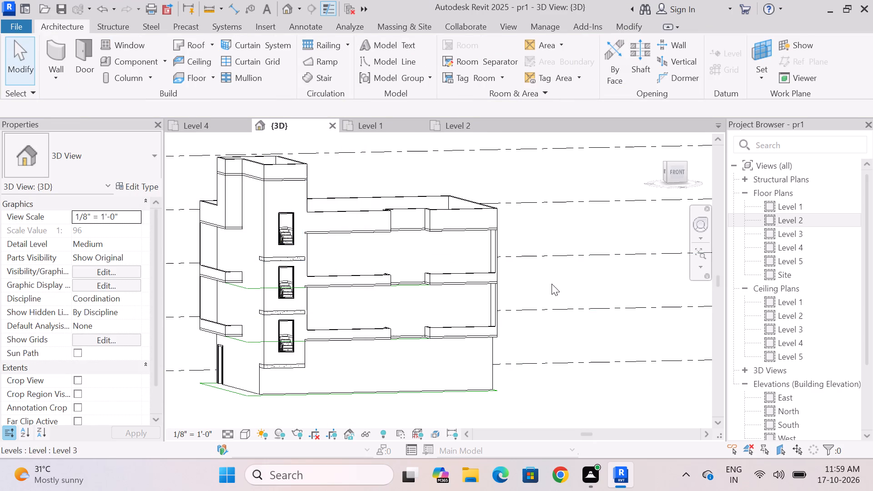
Examine the stacked staircase windows in 3D from the front and the front-left corner.
middle_click_drag(552, 284, 530, 266, "shift")
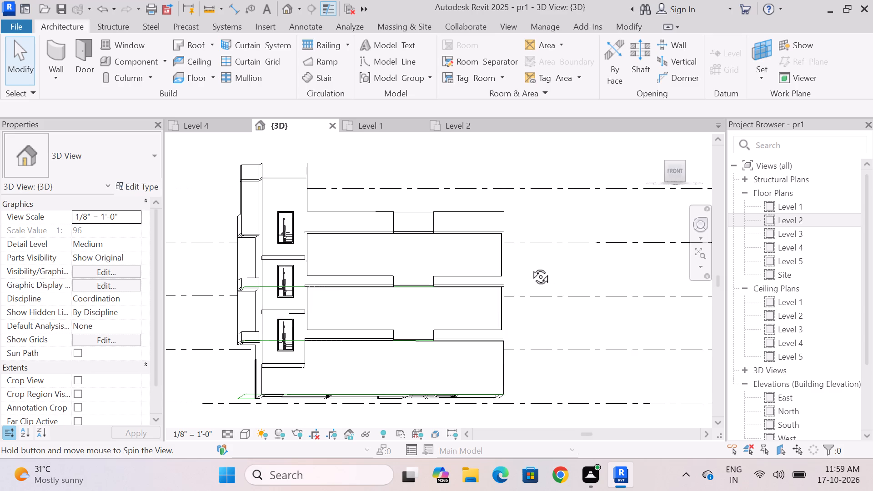
middle_click_drag(530, 266, 533, 277, "shift")
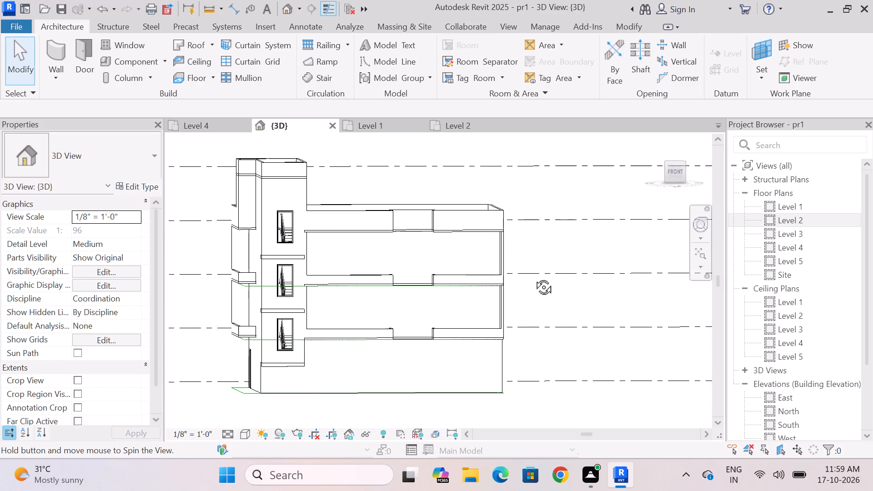
middle_click_drag(533, 277, 551, 275, "shift")
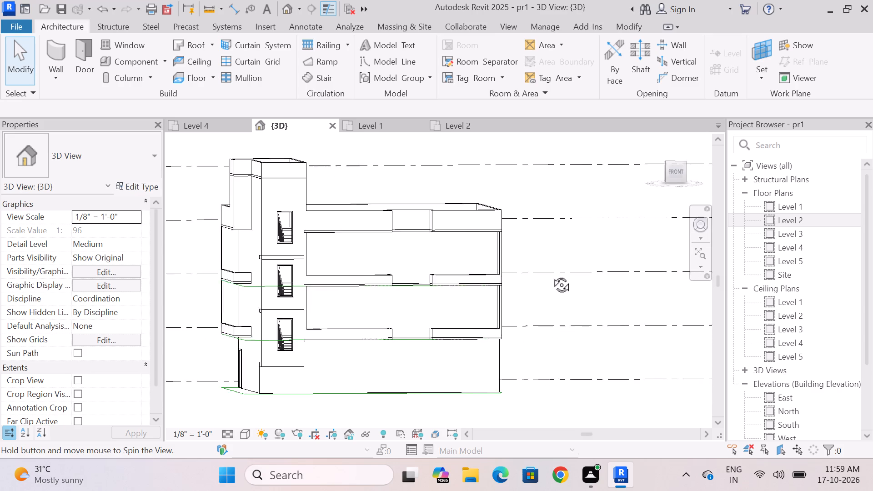
middle_click_drag(551, 275, 590, 283, "shift")
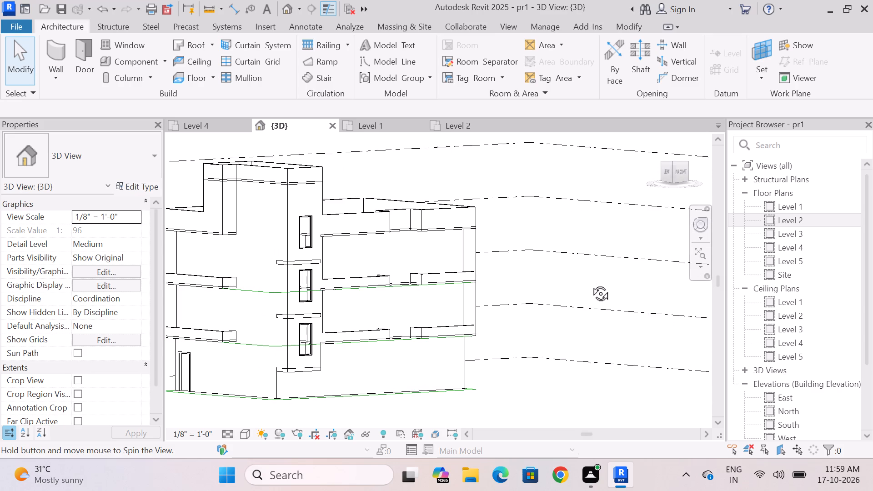
middle_click_drag(590, 283, 551, 282, "shift")
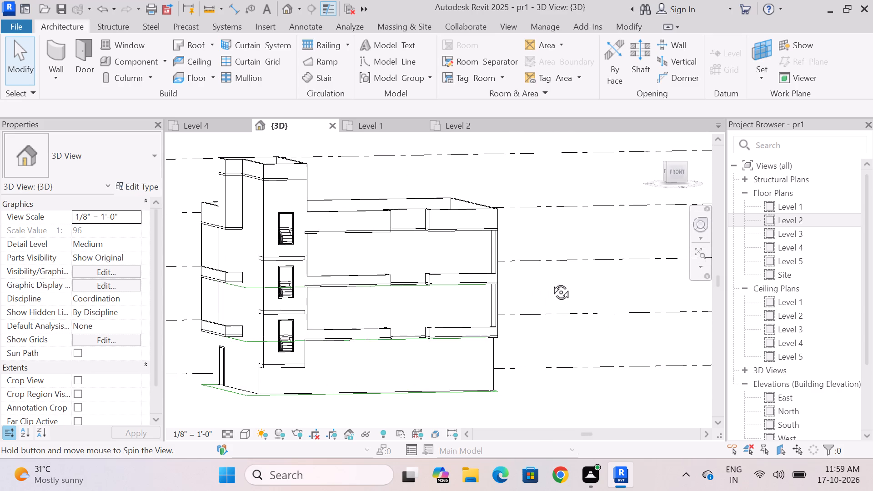
middle_click_drag(551, 282, 607, 287, "shift")
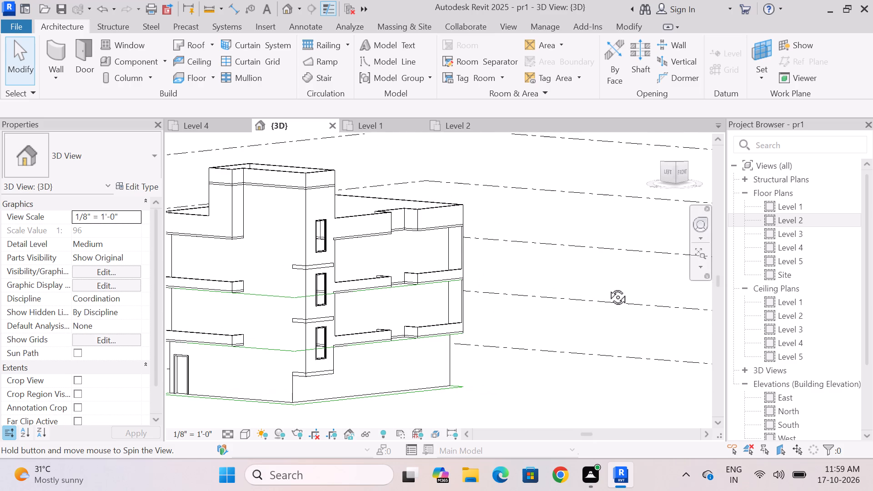
middle_click_drag(607, 287, 647, 283, "shift")
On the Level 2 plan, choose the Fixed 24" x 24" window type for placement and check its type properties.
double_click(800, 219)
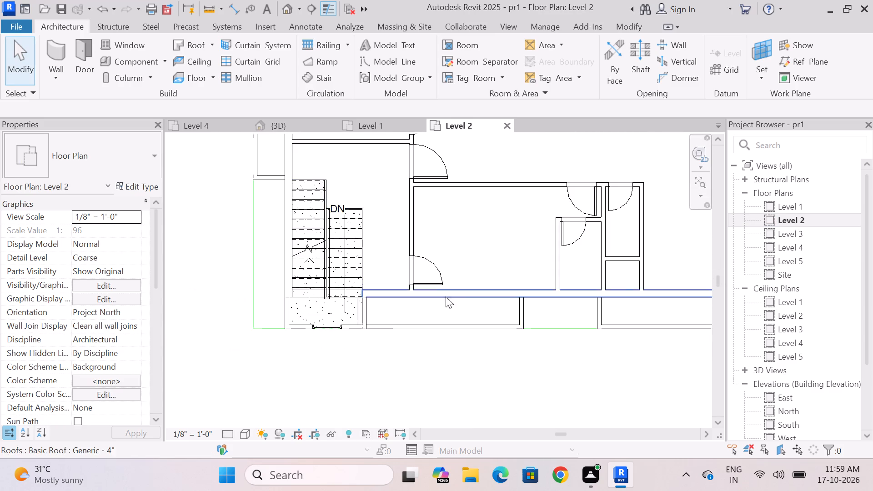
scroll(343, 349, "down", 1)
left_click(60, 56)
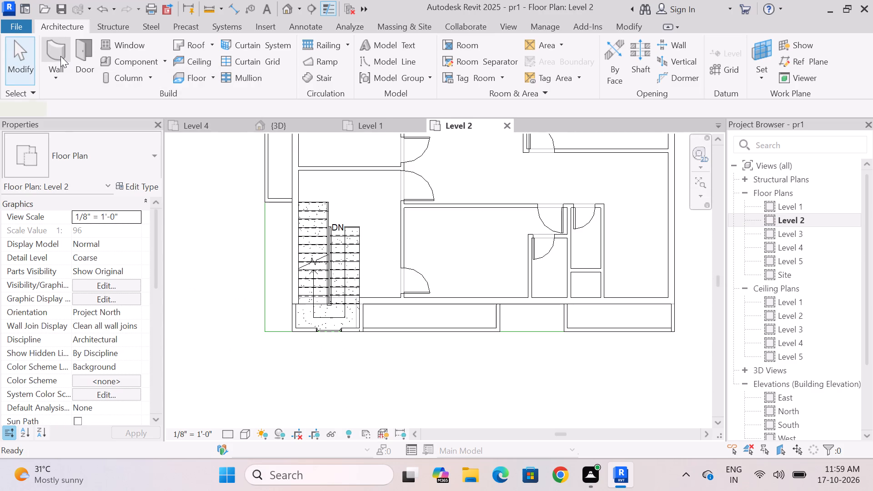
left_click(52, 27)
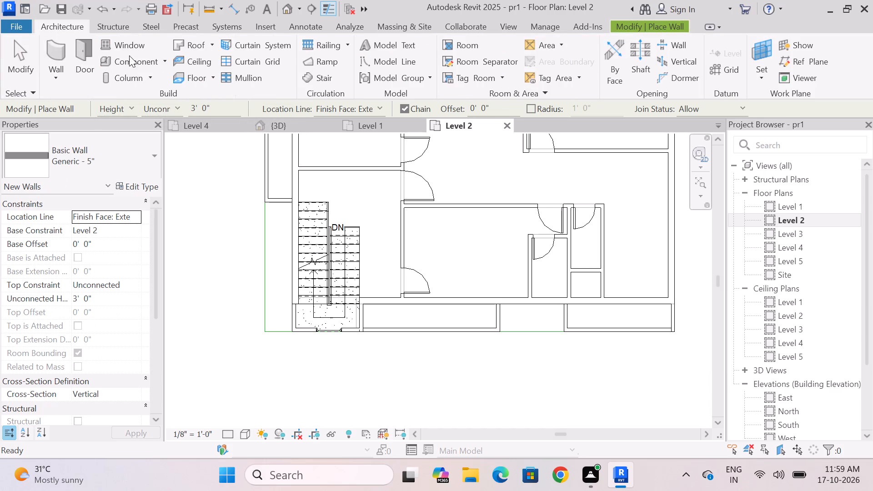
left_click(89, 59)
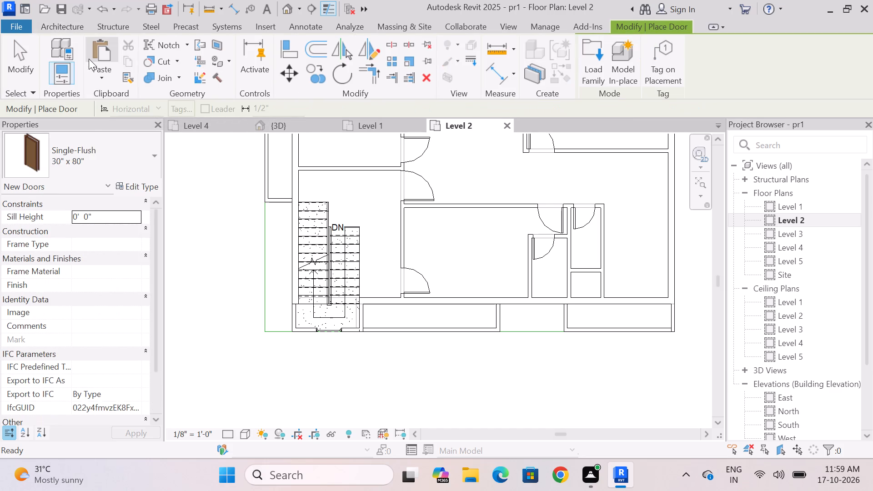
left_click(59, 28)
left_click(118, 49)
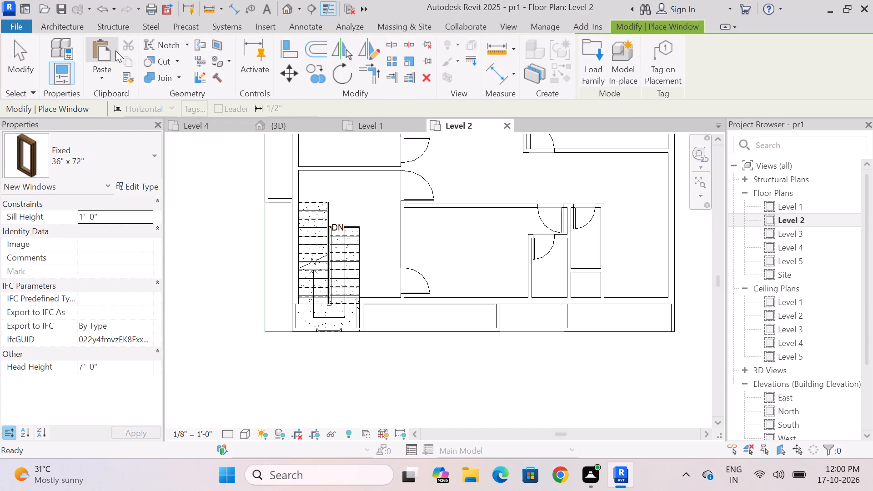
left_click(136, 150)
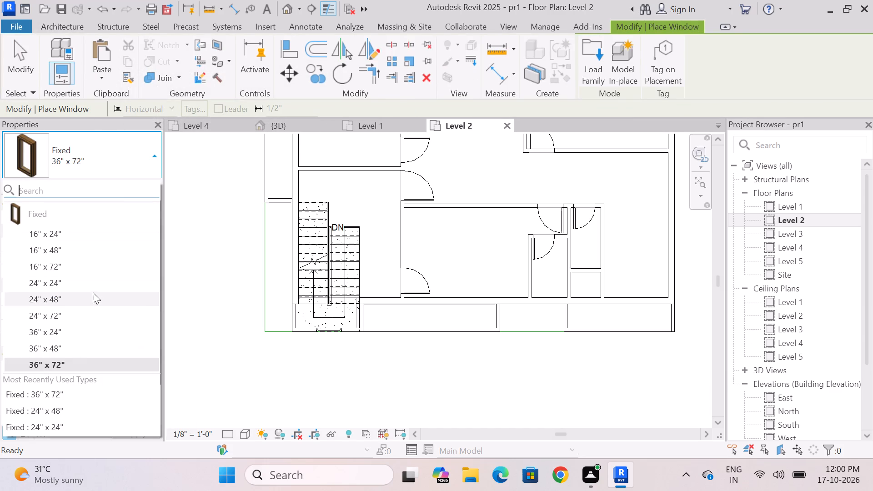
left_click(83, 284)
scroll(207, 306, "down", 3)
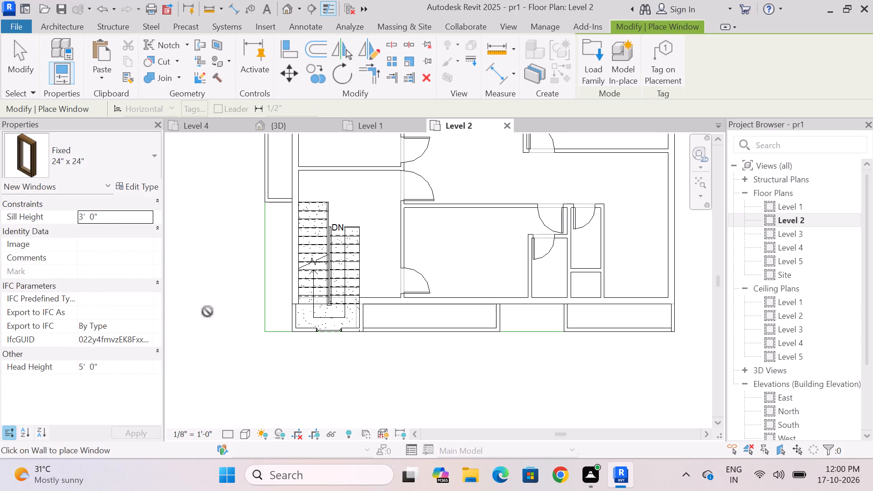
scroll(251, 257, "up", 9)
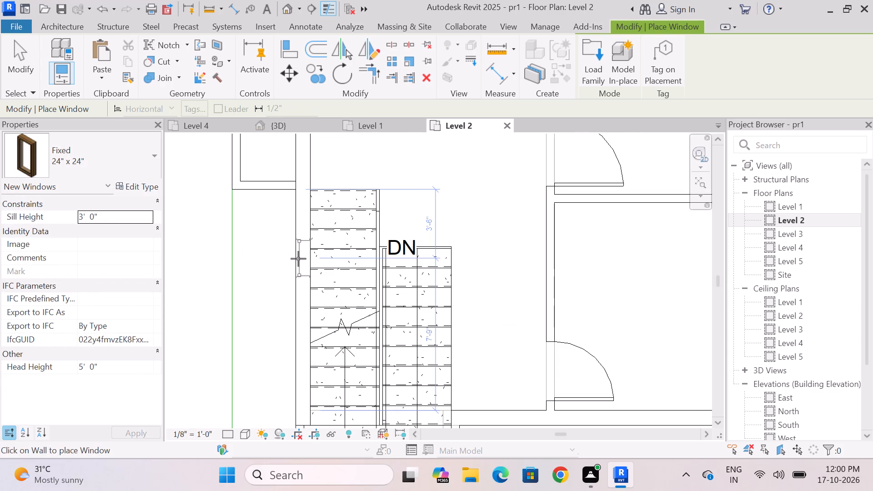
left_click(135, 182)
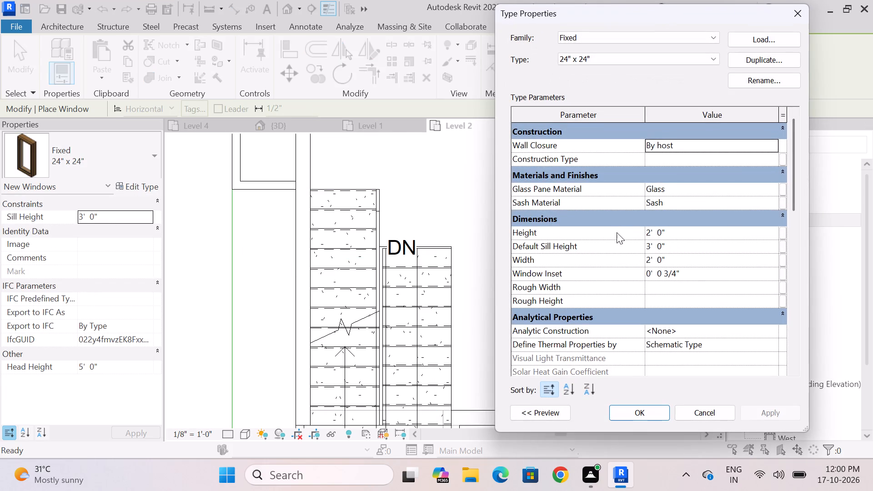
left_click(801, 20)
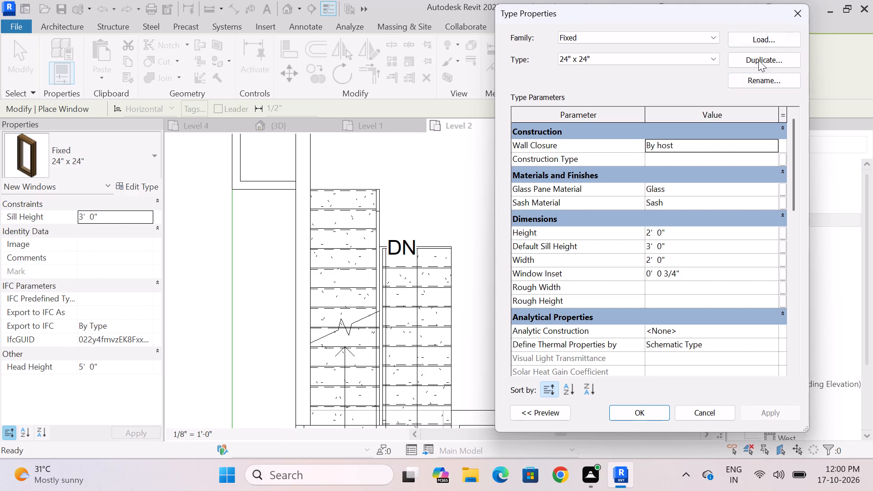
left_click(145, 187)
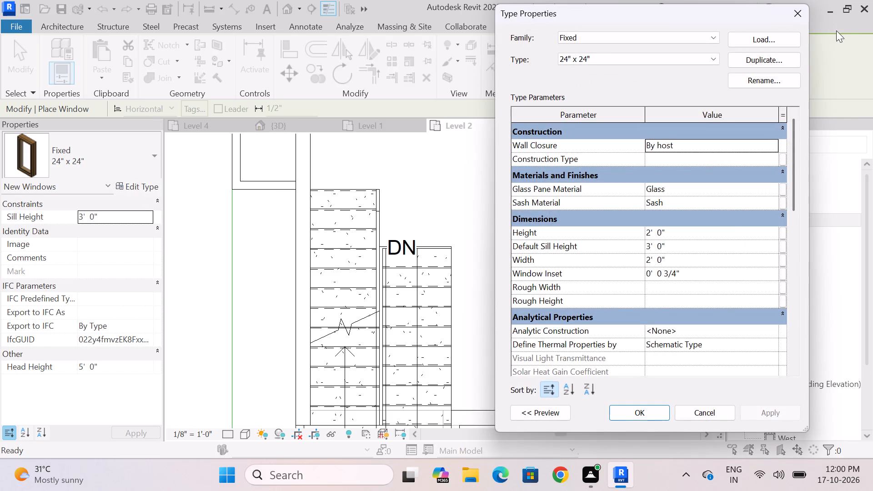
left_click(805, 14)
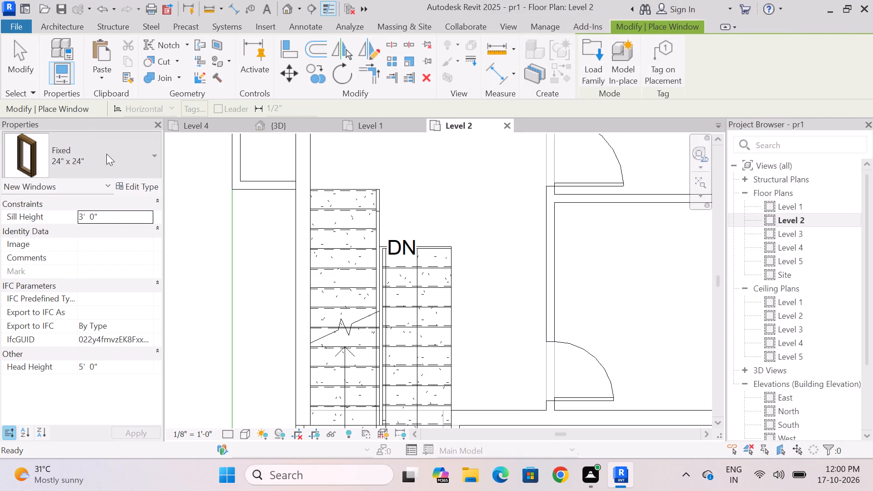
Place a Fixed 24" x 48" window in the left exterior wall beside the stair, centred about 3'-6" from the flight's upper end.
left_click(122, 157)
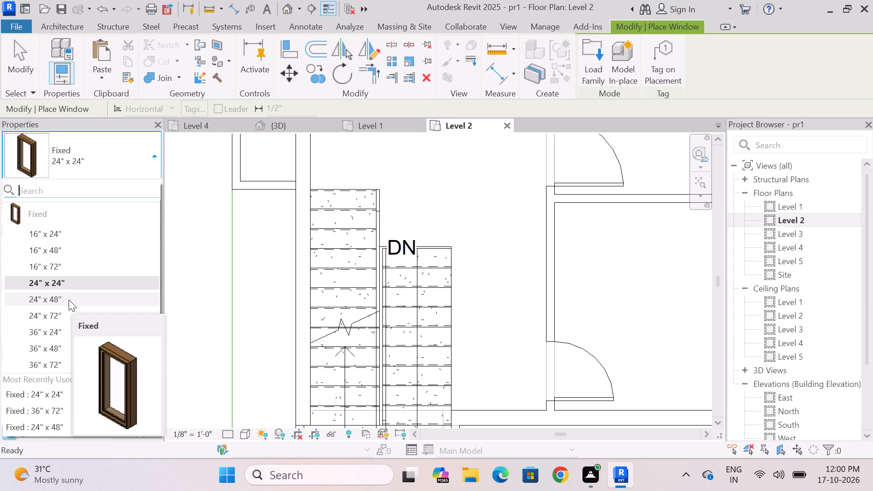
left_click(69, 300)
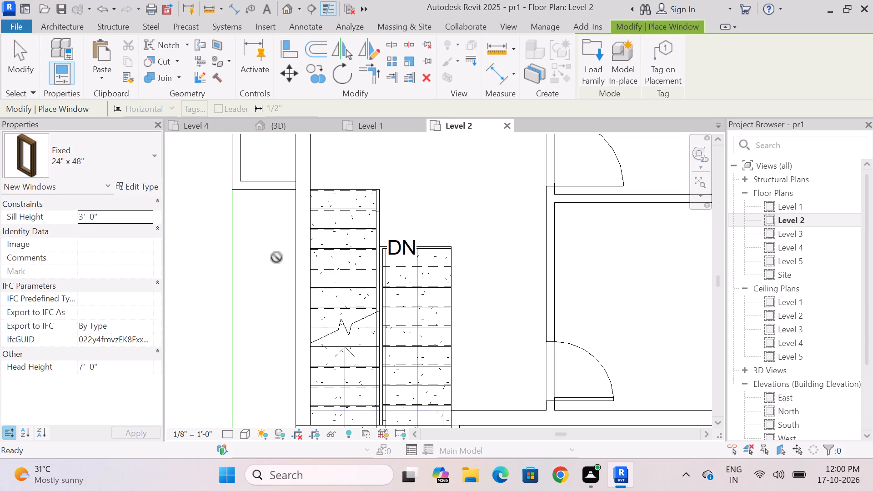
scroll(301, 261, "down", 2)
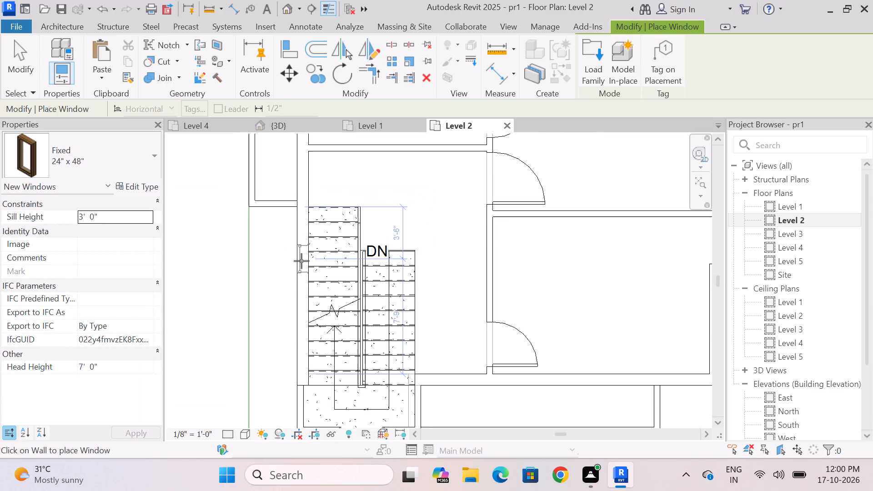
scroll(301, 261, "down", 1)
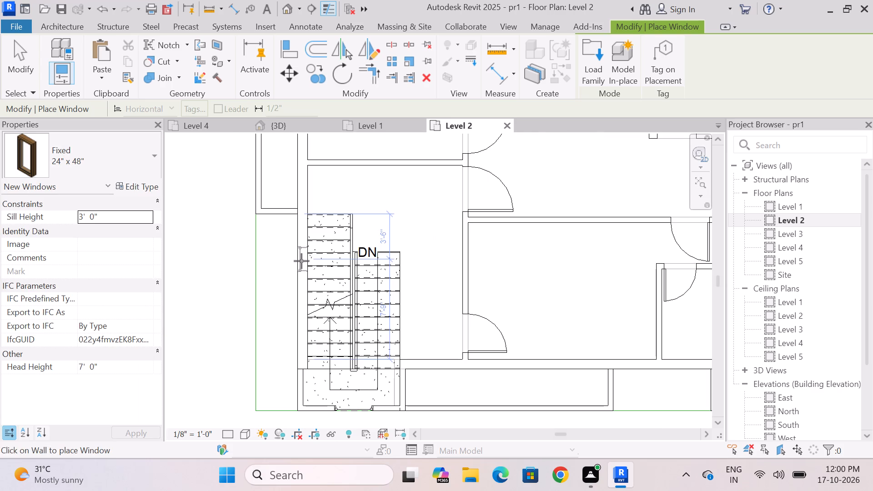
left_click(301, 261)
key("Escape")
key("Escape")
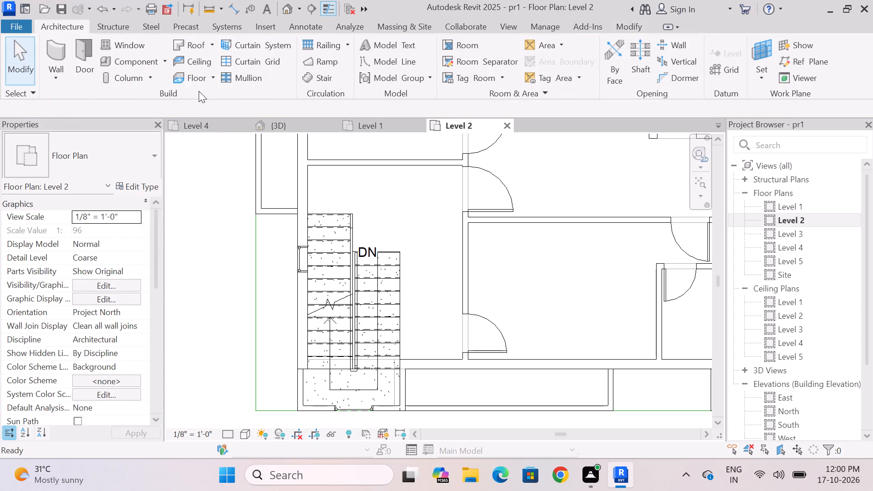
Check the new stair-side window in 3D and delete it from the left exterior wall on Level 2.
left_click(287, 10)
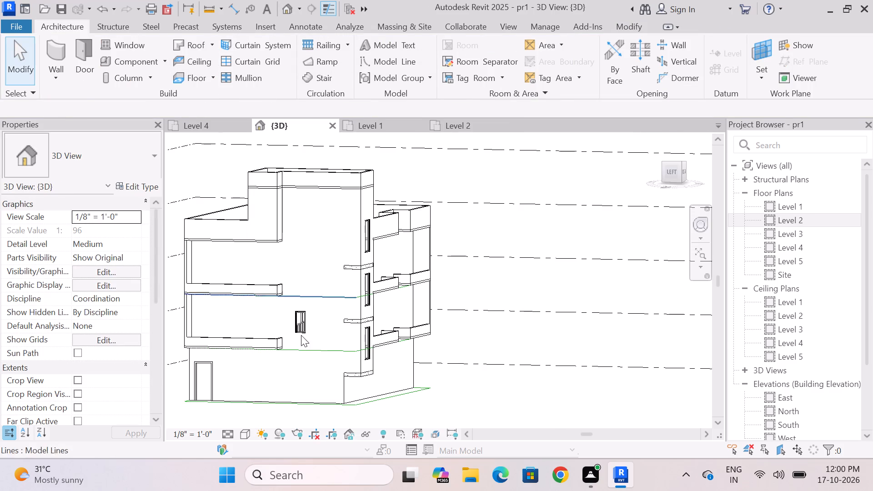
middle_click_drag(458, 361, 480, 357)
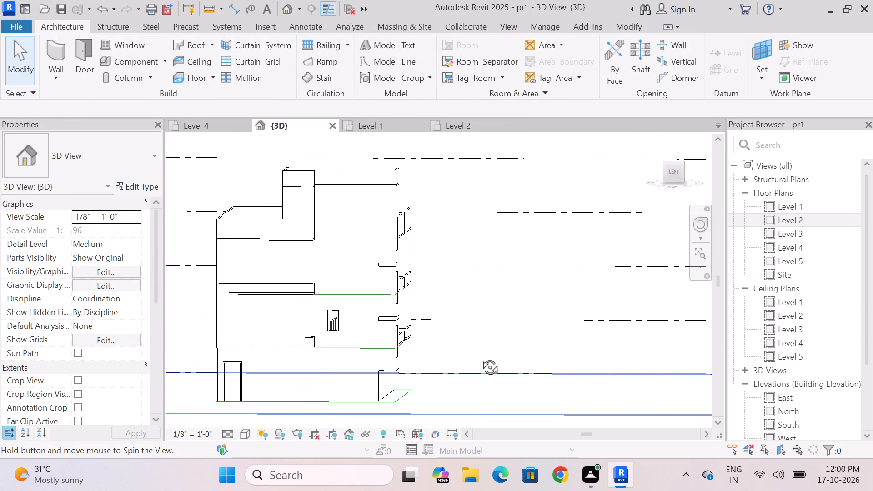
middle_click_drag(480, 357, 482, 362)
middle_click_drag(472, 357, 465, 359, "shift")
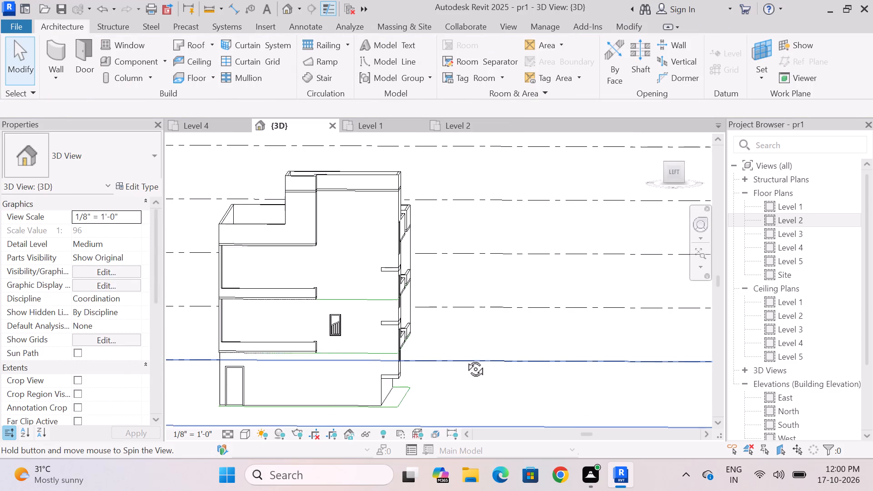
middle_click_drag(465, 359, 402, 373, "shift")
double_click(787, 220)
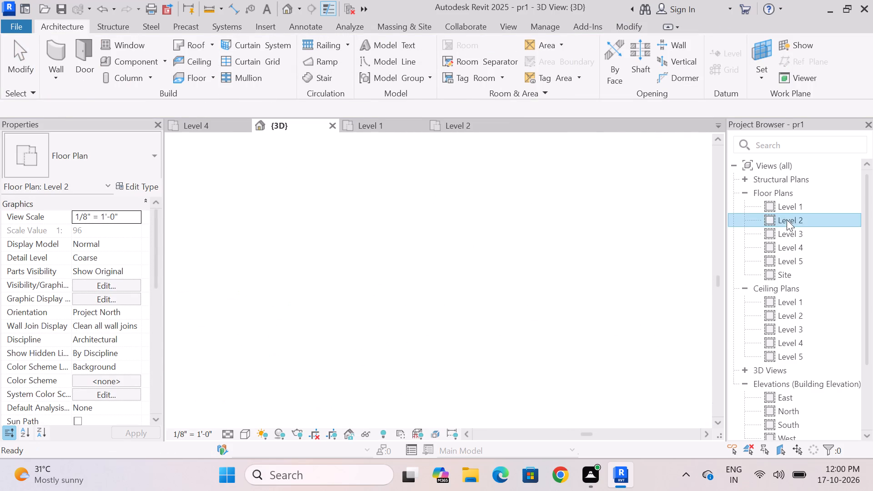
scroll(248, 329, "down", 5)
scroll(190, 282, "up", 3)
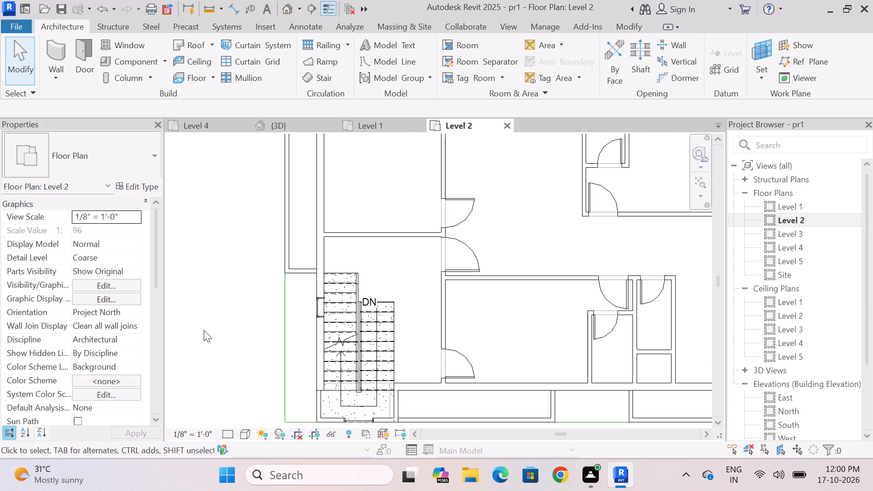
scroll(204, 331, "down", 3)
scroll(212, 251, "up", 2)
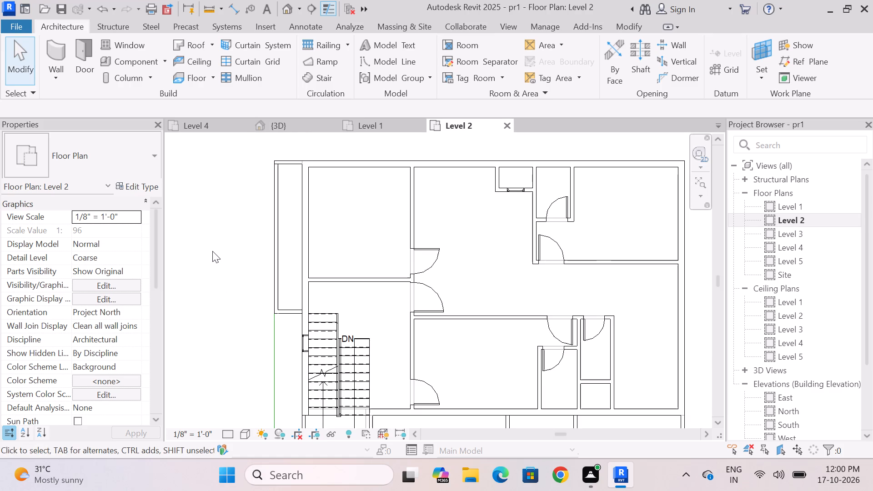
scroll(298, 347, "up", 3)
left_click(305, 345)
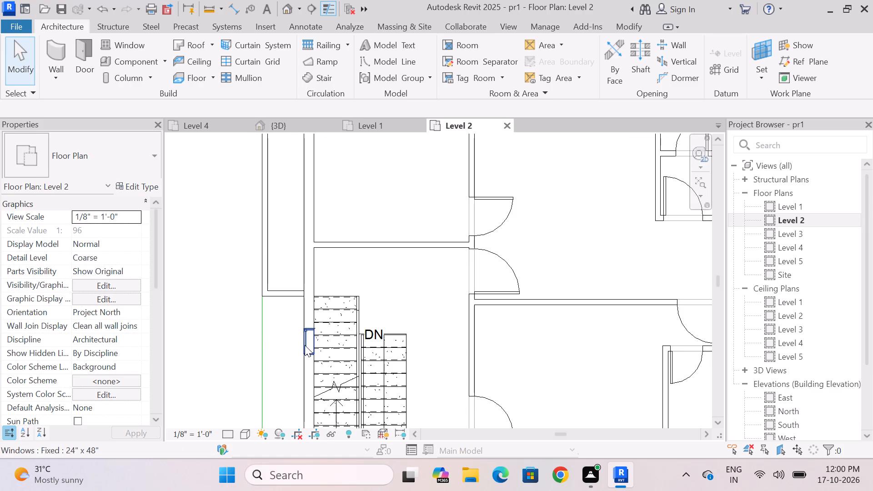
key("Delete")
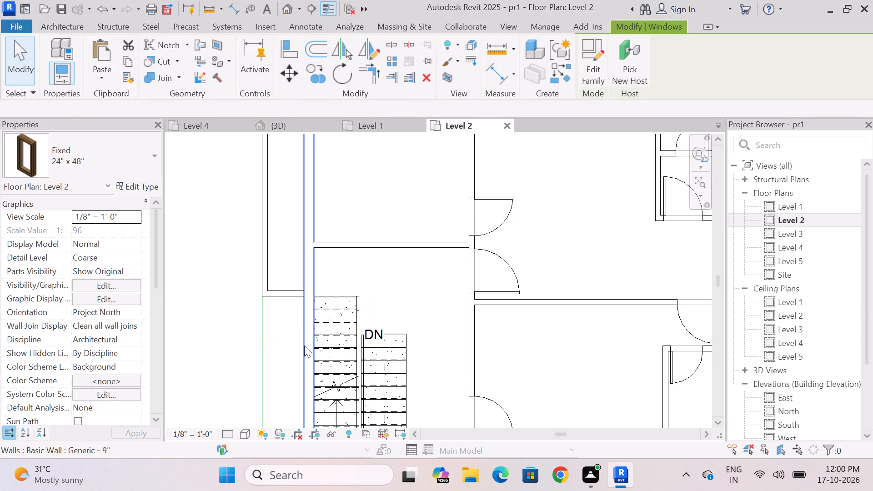
Set the width of the Fixed 24" x 48" window type to 4' 0" for placement on Level 2.
left_click(129, 49)
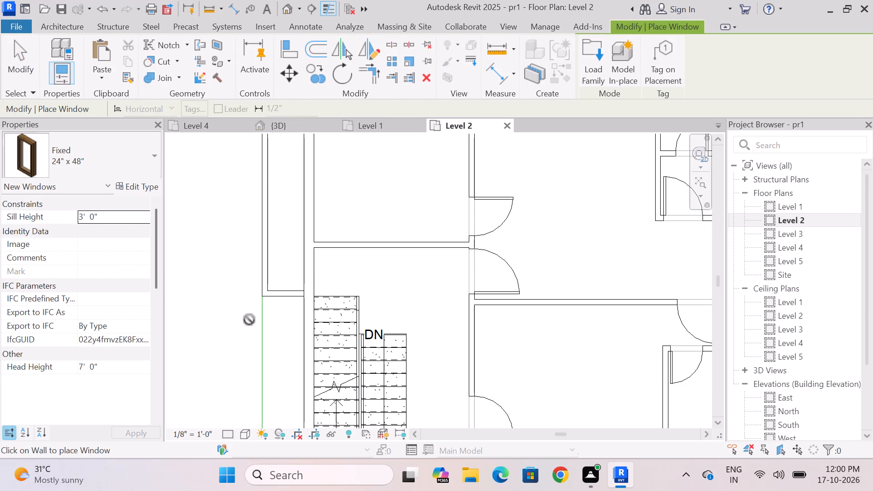
scroll(292, 364, "down", 2)
scroll(301, 241, "up", 4)
scroll(305, 306, "down", 4)
scroll(306, 246, "up", 4)
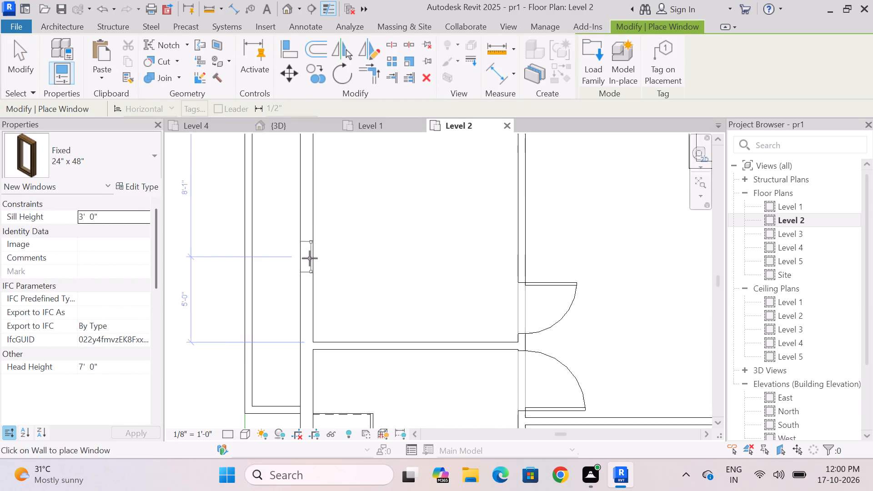
scroll(310, 258, "up", 2)
scroll(300, 311, "down", 3)
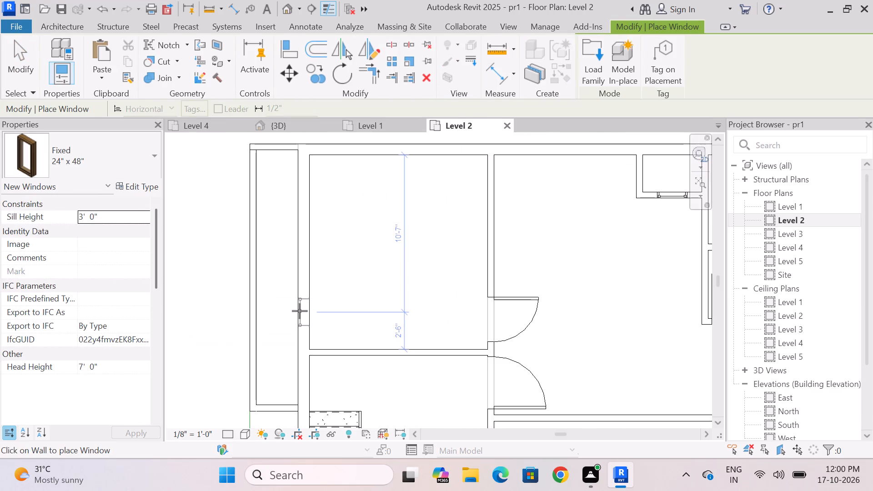
left_click(135, 186)
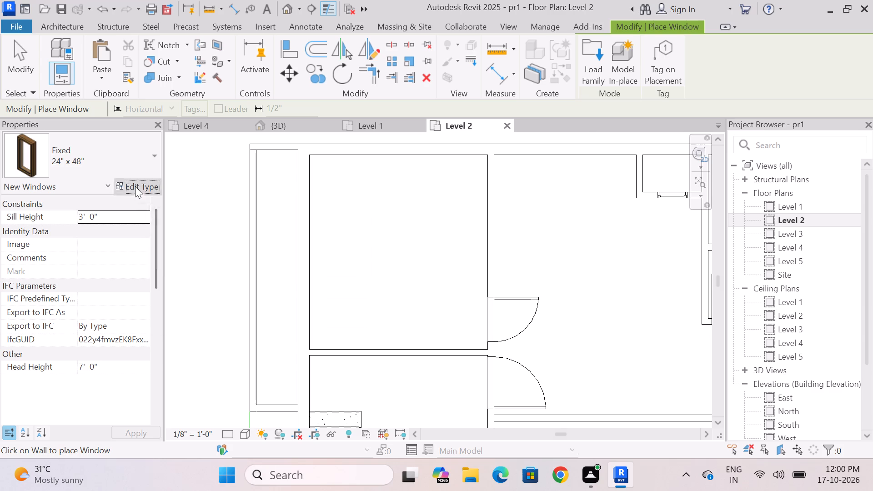
left_click(673, 260)
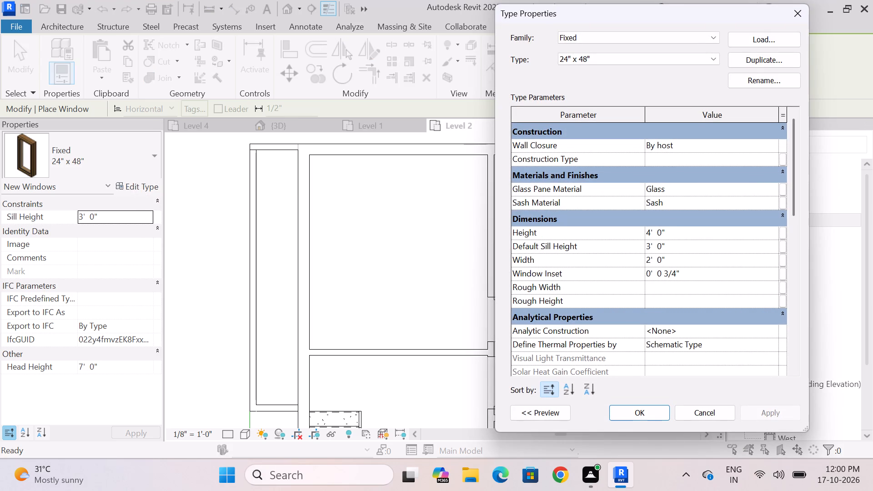
key("BackSpace")
key("4")
key("apostrophe")
key("Return")
left_click(780, 419)
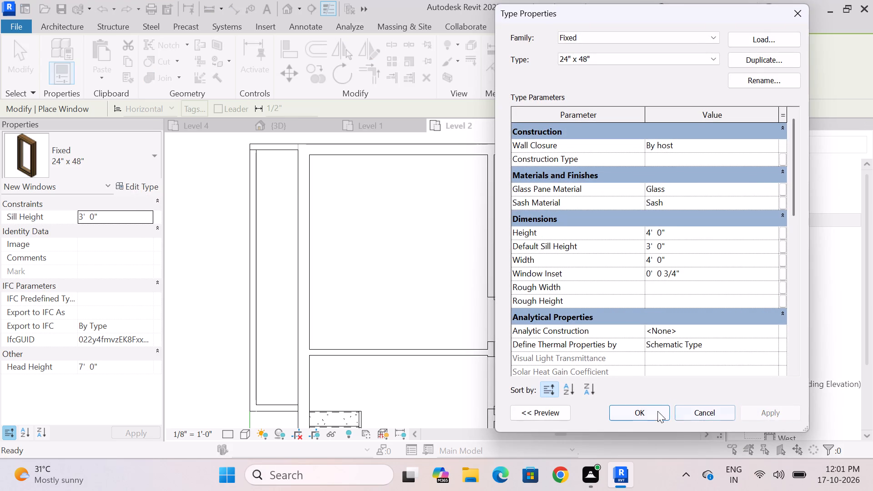
left_click(652, 412)
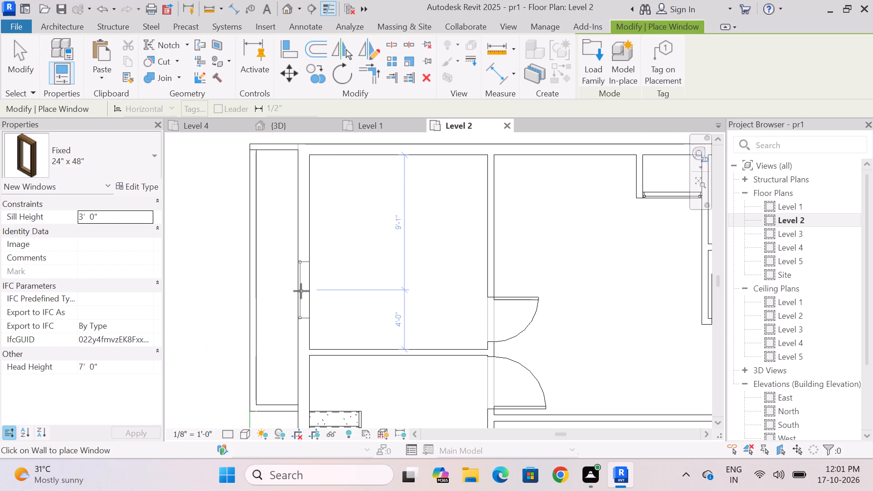
Place the widened Fixed 24" x 48" window in the top-left room's left wall, centred about 4'-6" from the room's top wall.
scroll(301, 291, "down", 3)
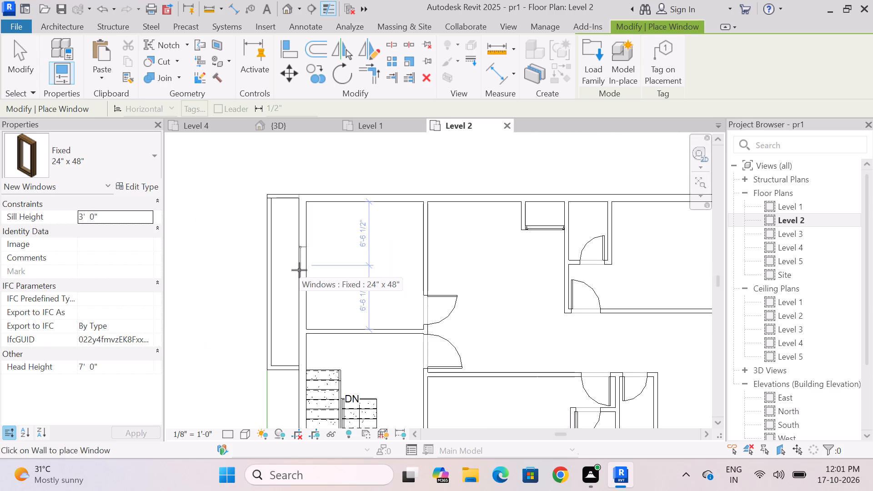
left_click(299, 245)
scroll(338, 211, "down", 4)
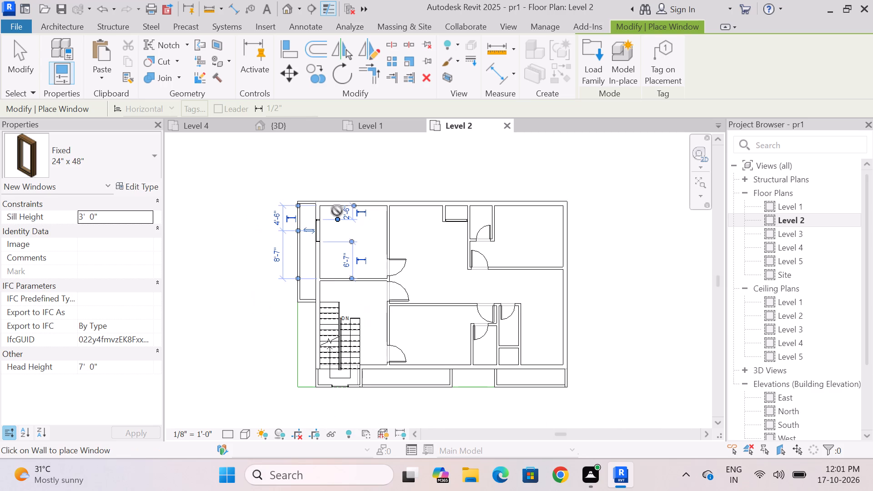
Finish placing windows and examine the widened left-wall window and the front facade from several angles in 3D.
key("Escape")
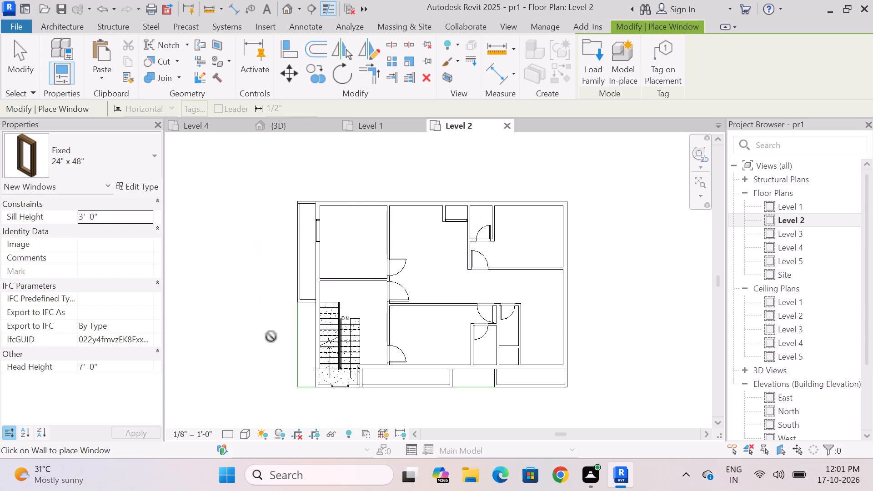
scroll(282, 284, "down", 2)
scroll(278, 316, "up", 8)
scroll(278, 284, "down", 3)
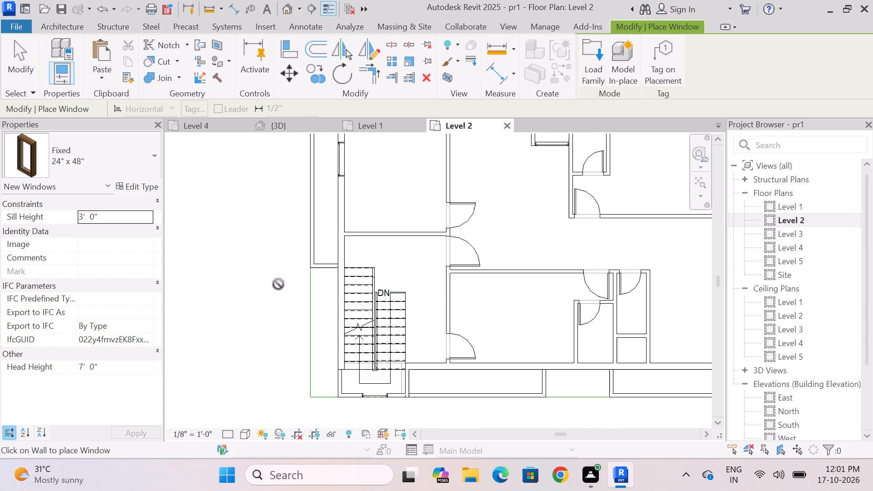
key("Escape")
key("Escape")
left_click(274, 124)
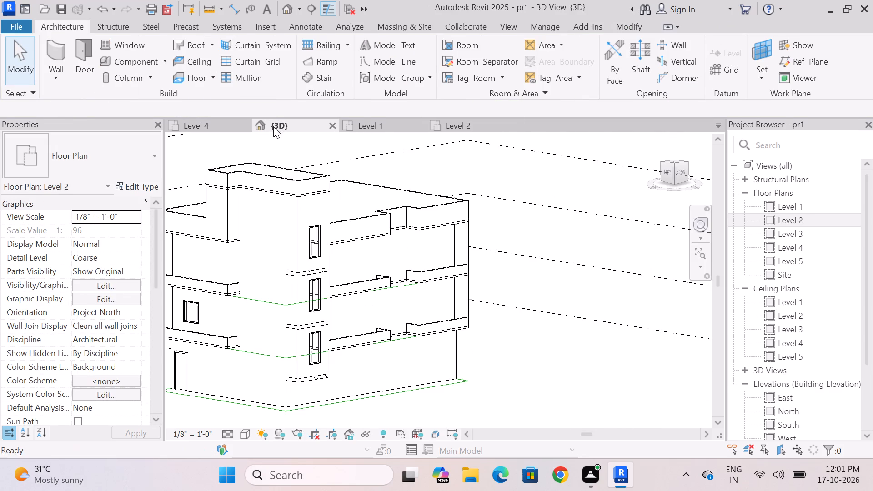
middle_click_drag(527, 325, 575, 322, "shift")
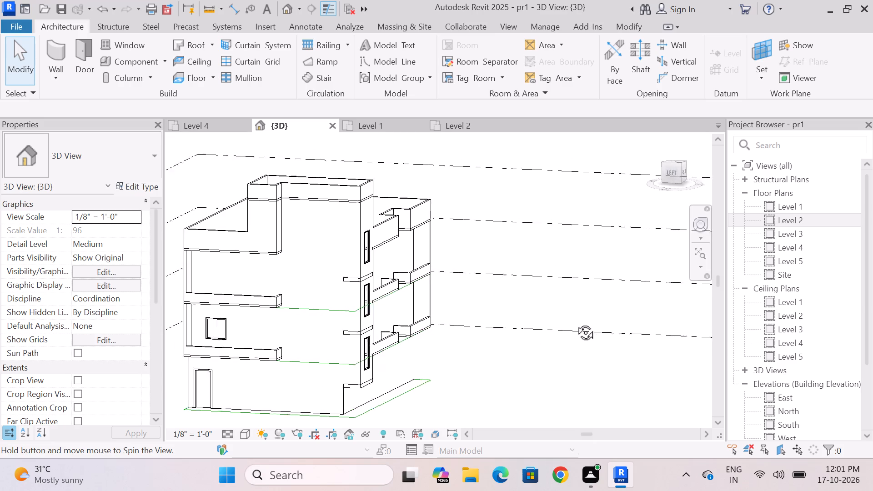
middle_click_drag(575, 322, 579, 299, "shift")
scroll(532, 250, "down", 3)
middle_click_drag(532, 254, 532, 264, "shift")
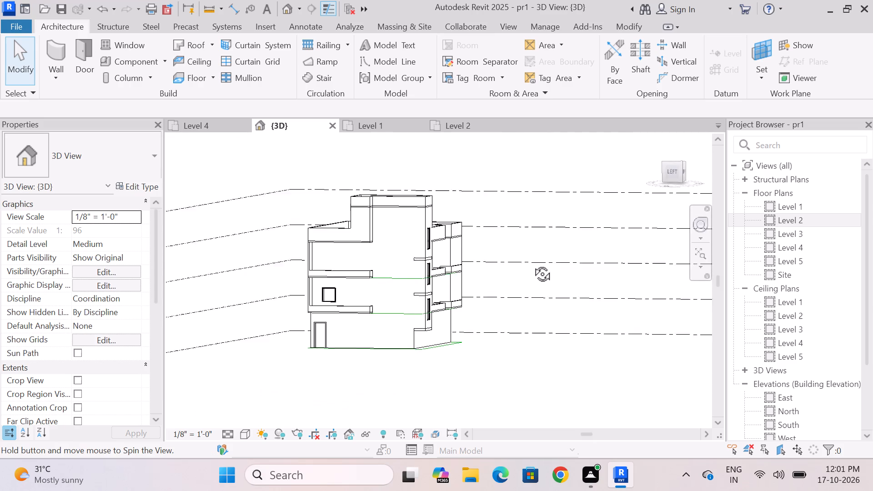
middle_click_drag(532, 264, 531, 272, "shift")
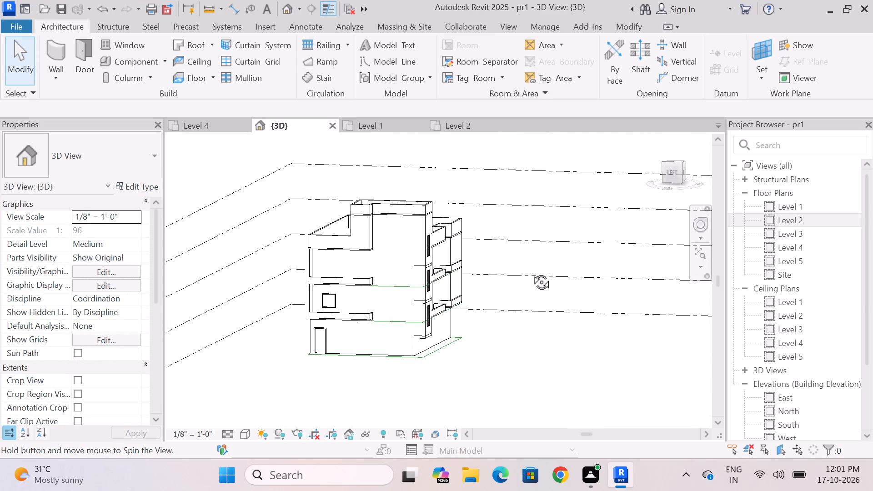
middle_click_drag(531, 272, 500, 271, "shift")
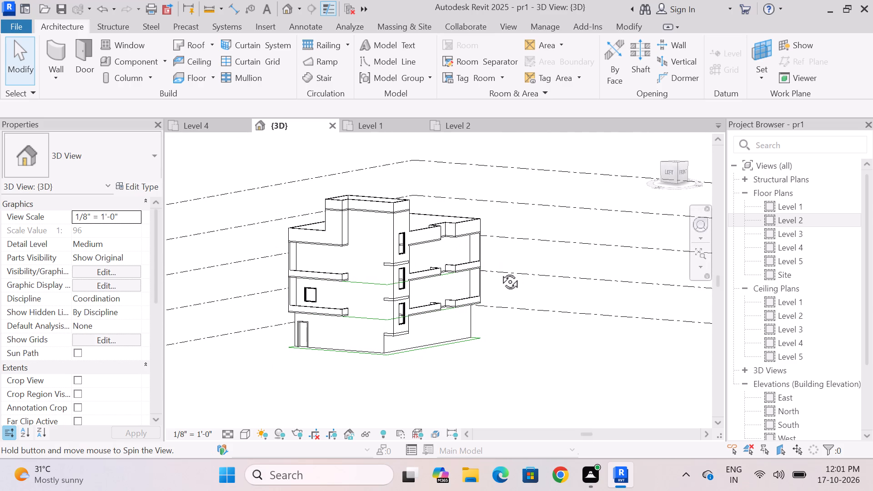
middle_click_drag(500, 271, 401, 260, "shift")
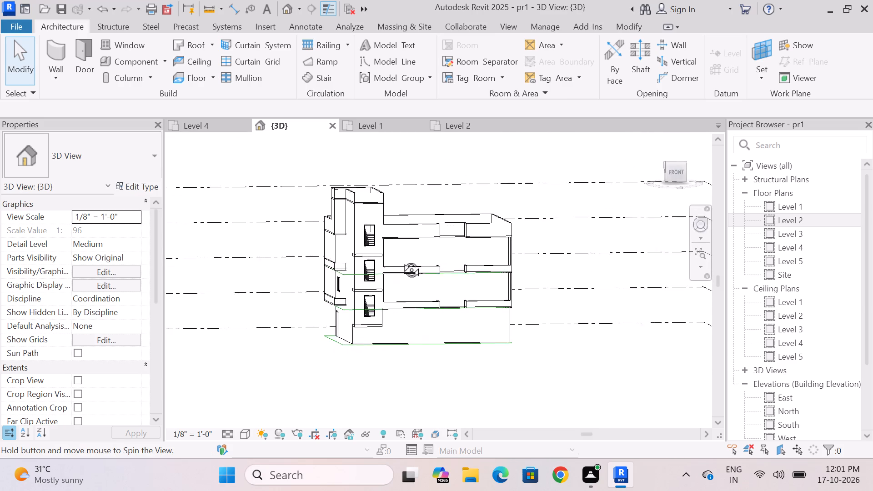
middle_click_drag(401, 260, 437, 259, "shift")
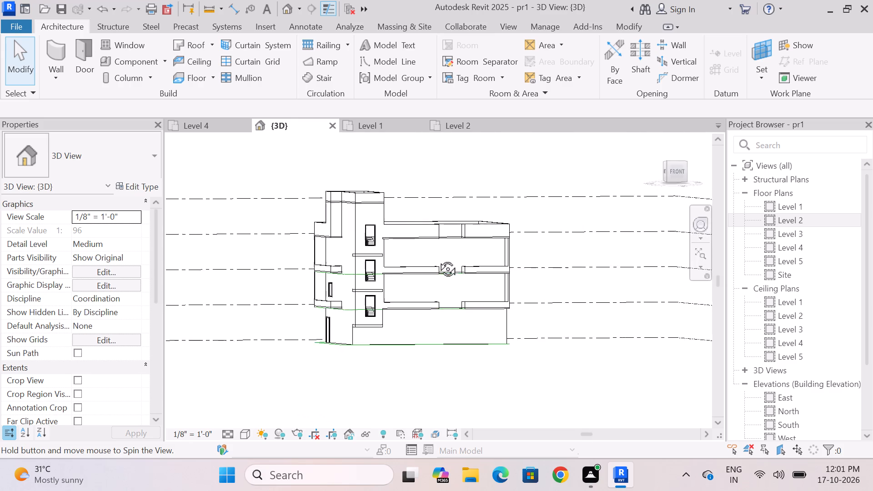
middle_click_drag(437, 259, 446, 278, "shift")
On Level 2, place a Fixed 24" x 48" window in the bottom wall of the room beside the stair, centred about 8'-4" from its left wall.
double_click(786, 220)
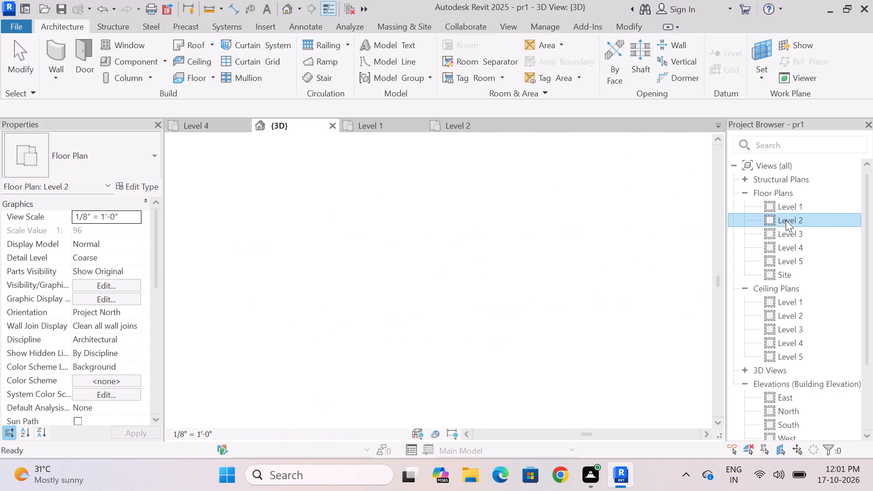
scroll(445, 308, "down", 5)
scroll(533, 349, "up", 5)
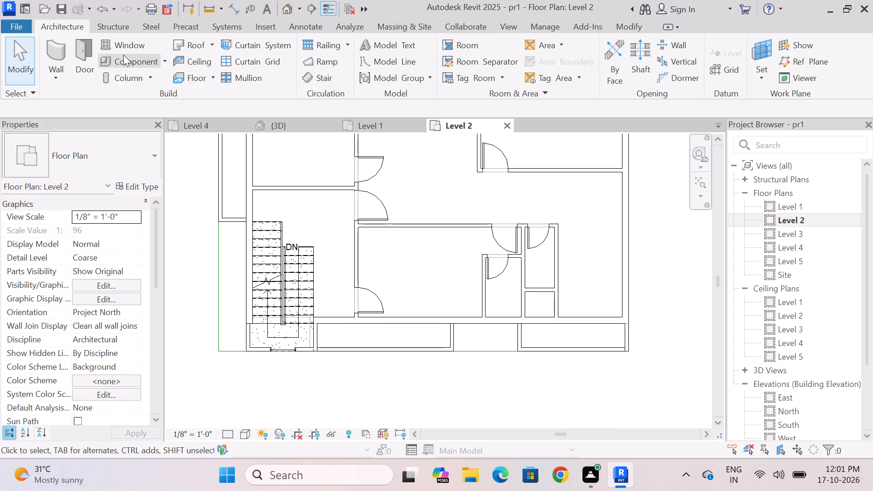
left_click(130, 43)
scroll(401, 304, "up", 4)
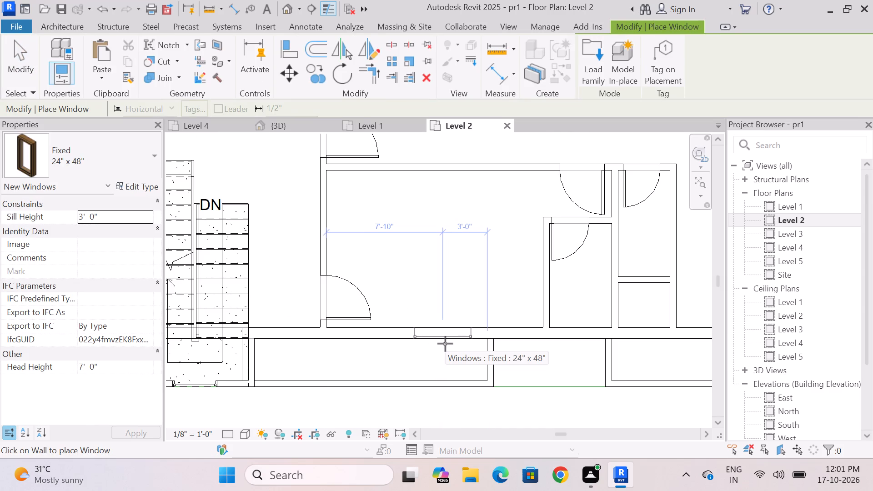
left_click(447, 344)
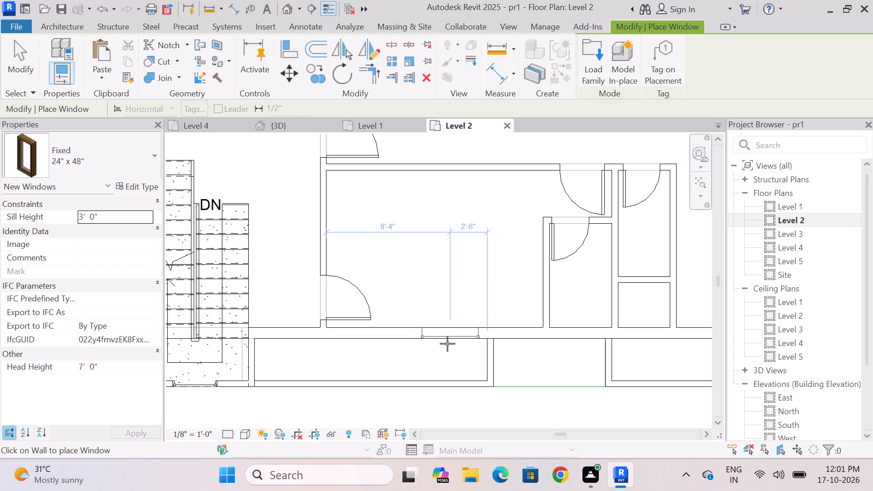
Place another Fixed 24" x 48" window in the bottom-right room's bottom wall, centred 3'-9 1/4" from each side wall.
scroll(381, 312, "down", 4)
scroll(589, 338, "up", 5)
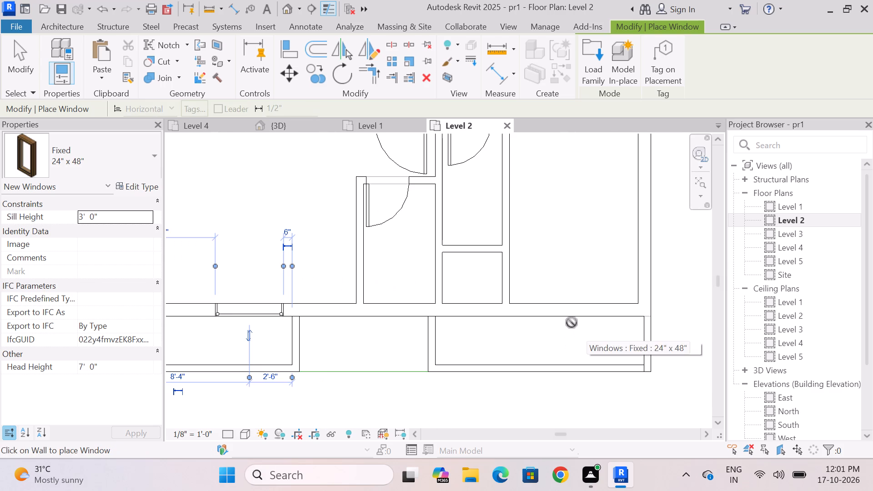
left_click(571, 317)
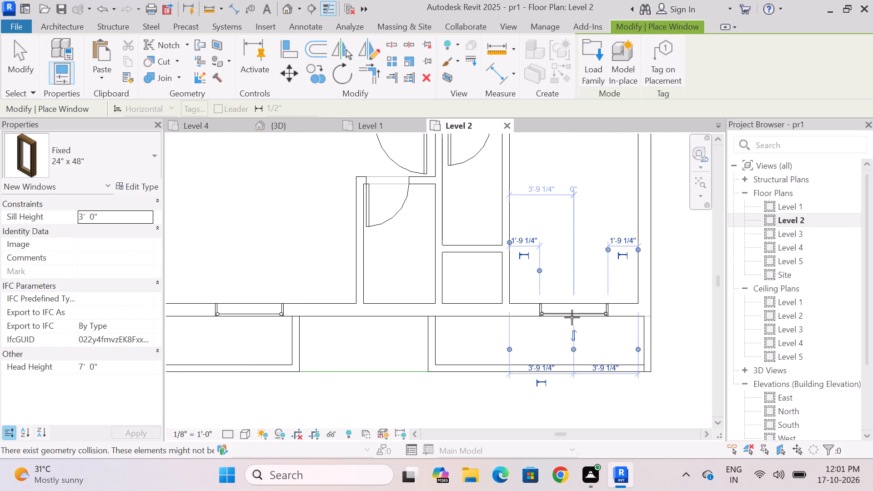
key("Escape")
scroll(522, 338, "down", 4)
key("Escape")
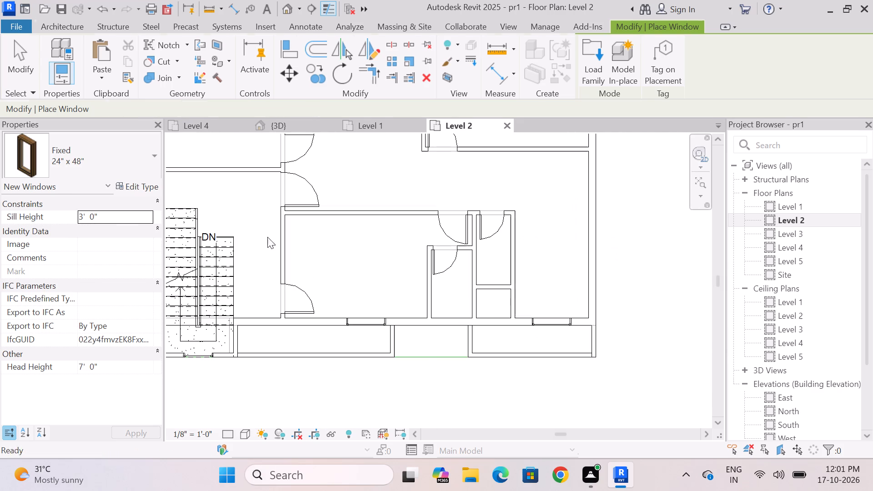
Copy the three Level 2 room windows on the left and front facades and paste them aligned to Level 3.
left_click(286, 129)
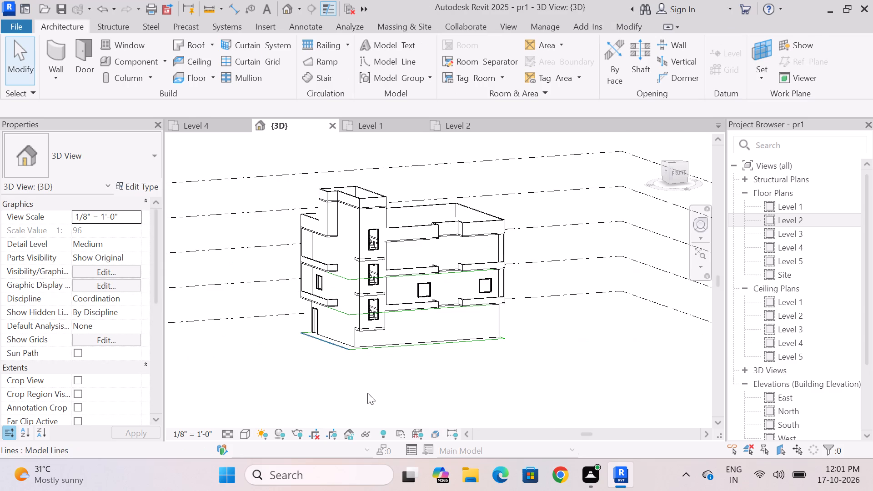
middle_click_drag(334, 388, 405, 376, "shift")
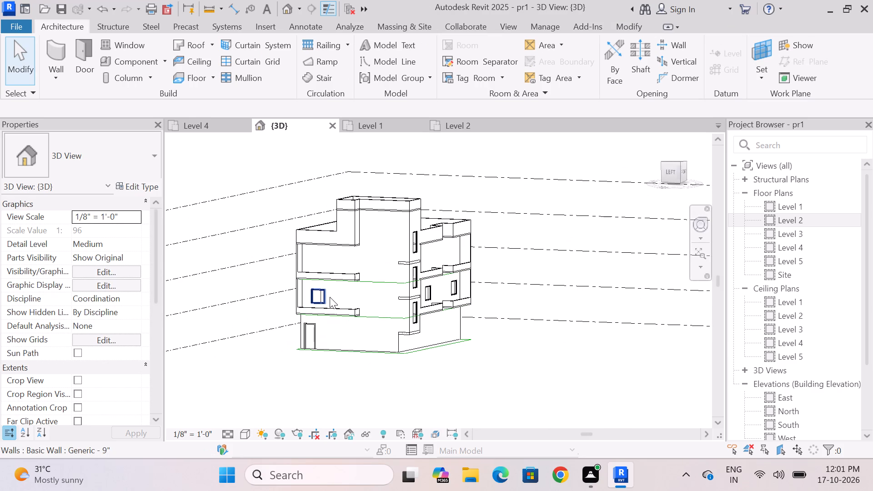
left_click(327, 296, "ctrl")
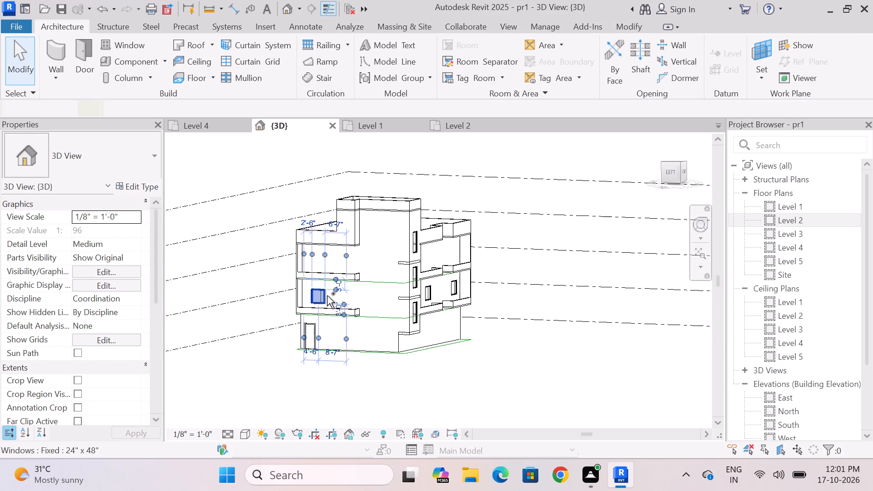
left_click(457, 289, "ctrl")
left_click(429, 294, "ctrl")
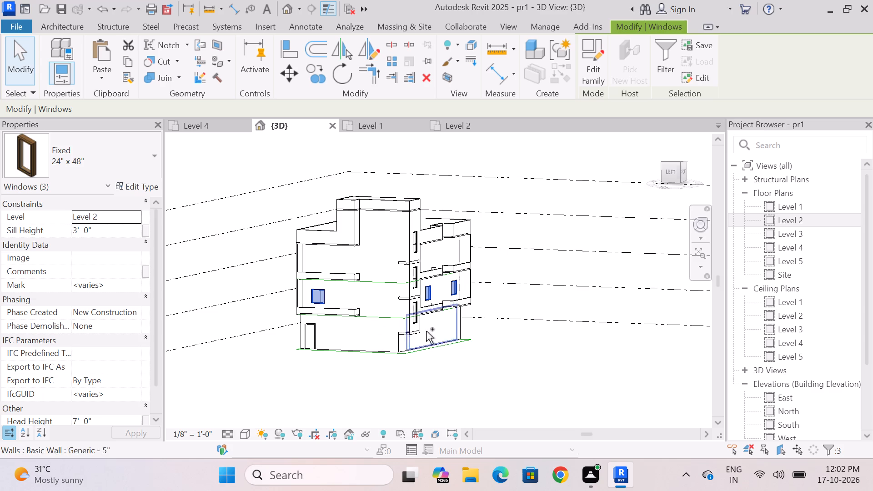
left_click(130, 60)
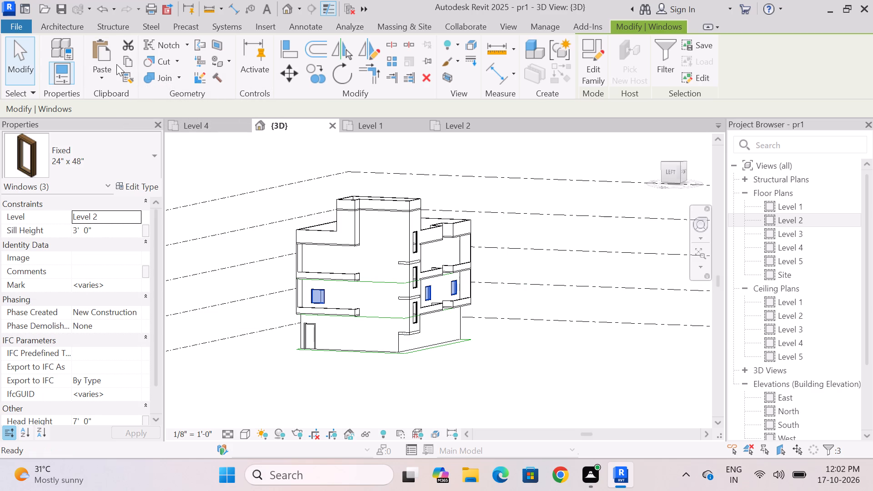
left_click(104, 78)
left_click(136, 130)
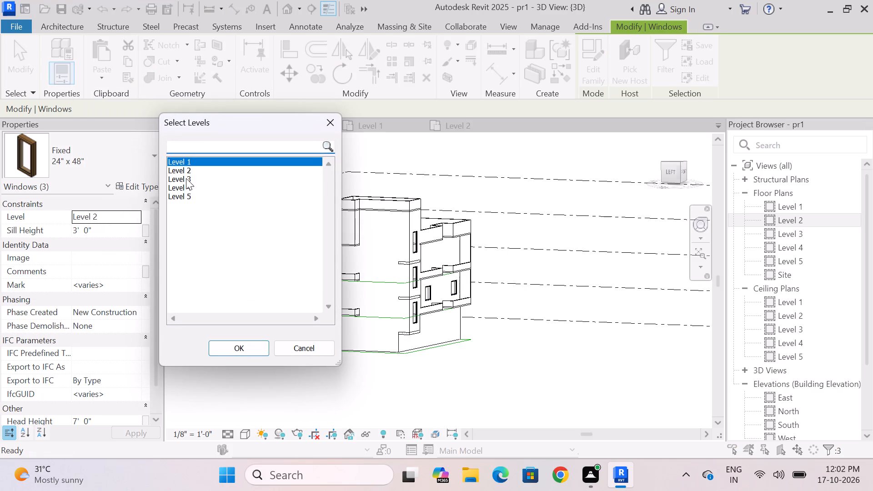
left_click(199, 178)
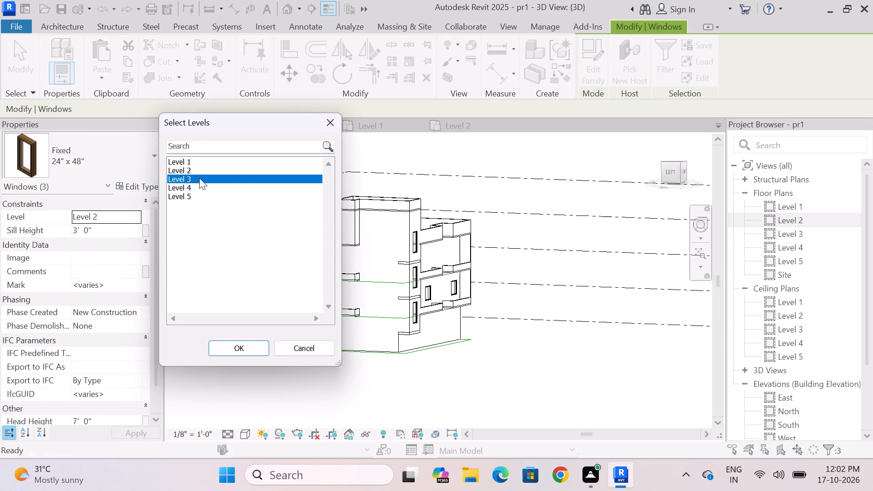
left_click(254, 347)
key("Escape")
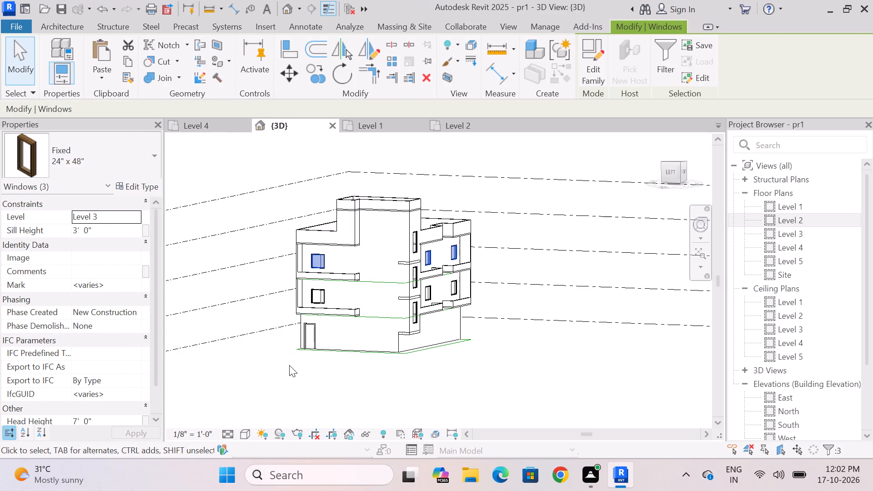
Examine the window layout on the left, front and right facades of the building in 3D.
middle_click_drag(330, 378, 200, 353, "shift")
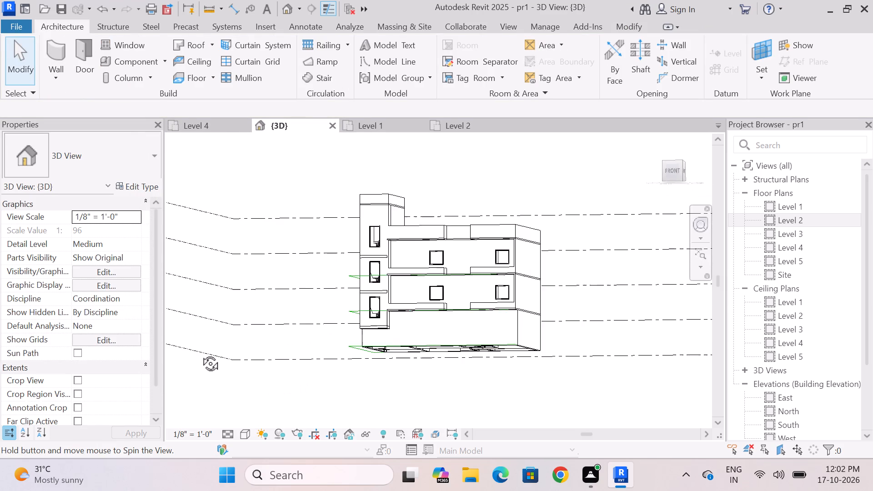
middle_click_drag(200, 353, 211, 380, "shift")
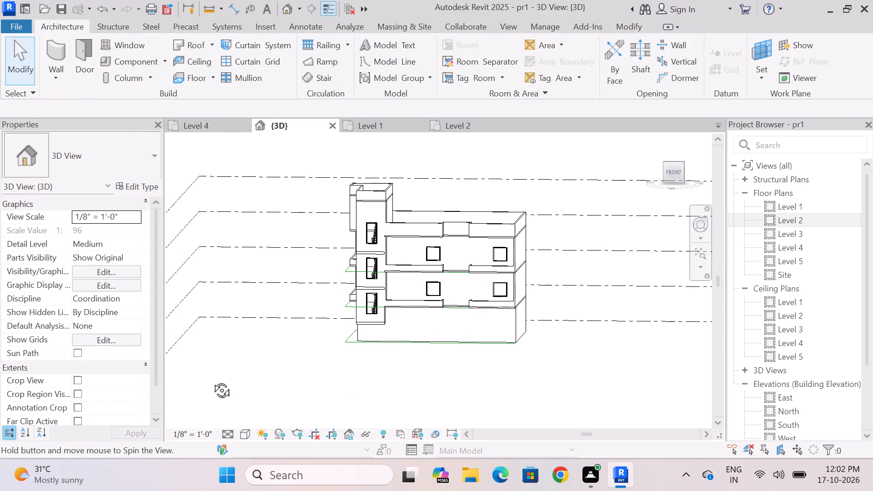
middle_click_drag(211, 380, 355, 392, "shift")
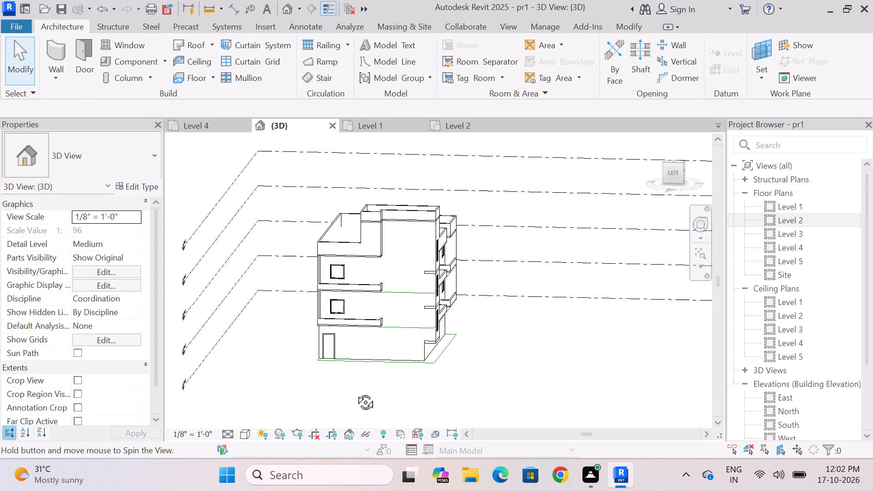
middle_click_drag(355, 392, 234, 372, "shift")
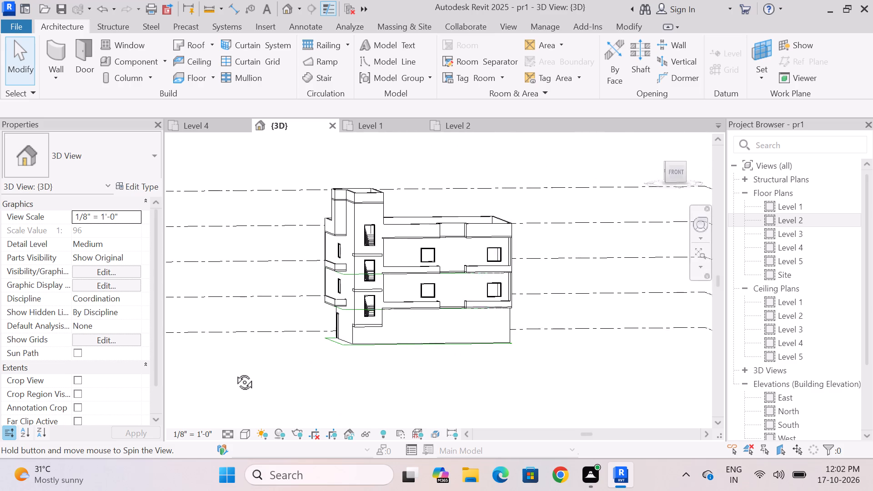
middle_click_drag(234, 372, 217, 369, "shift")
scroll(335, 380, "up", 3)
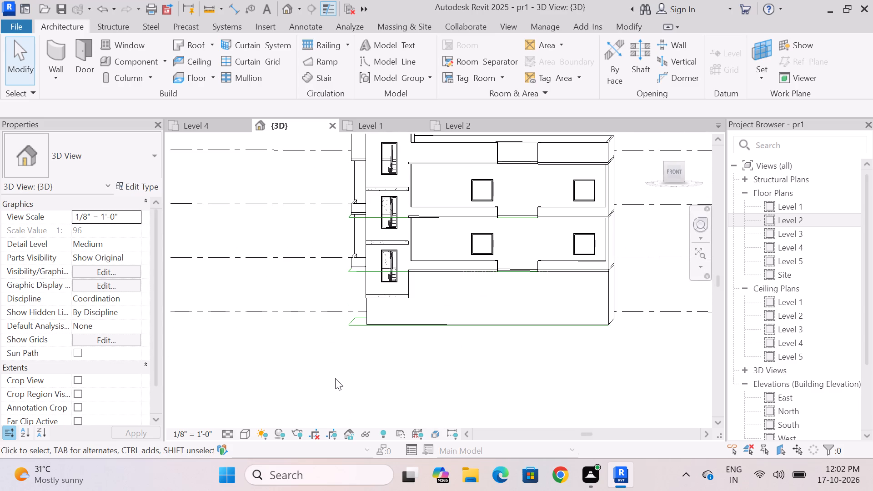
middle_click_drag(331, 376, 292, 377, "shift")
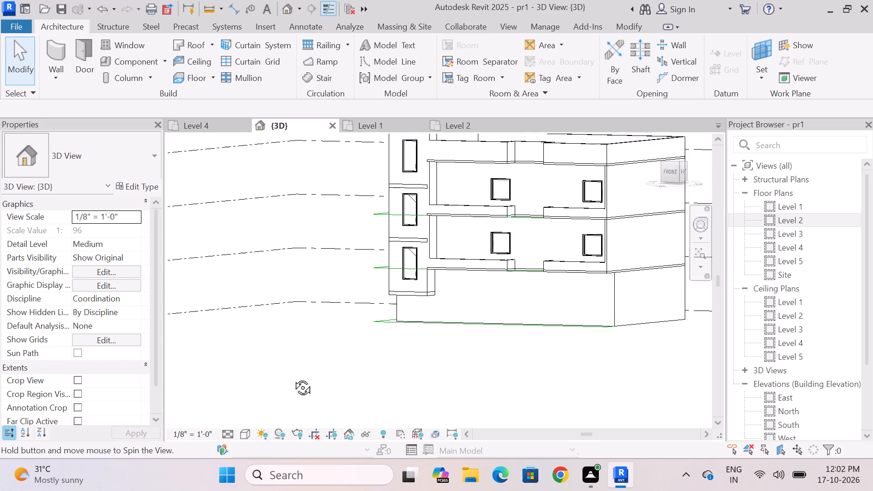
middle_click_drag(292, 377, 423, 380, "shift")
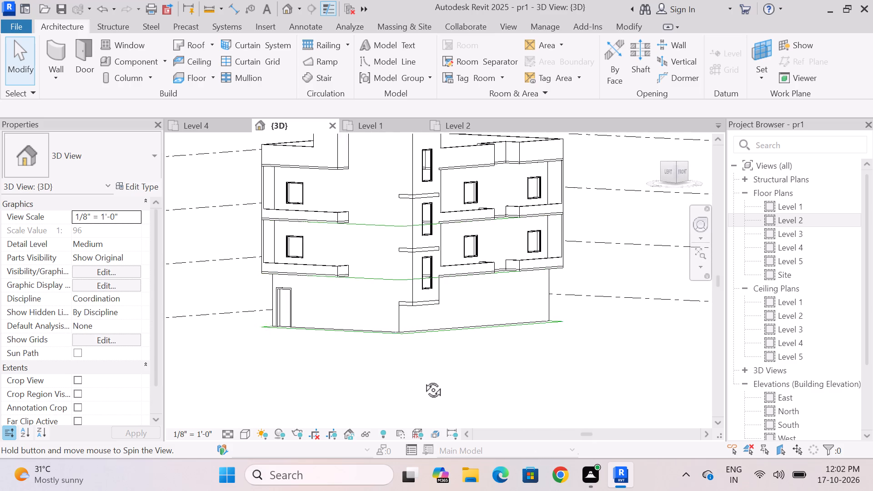
middle_click_drag(423, 380, 437, 386, "shift")
scroll(421, 381, "down", 3)
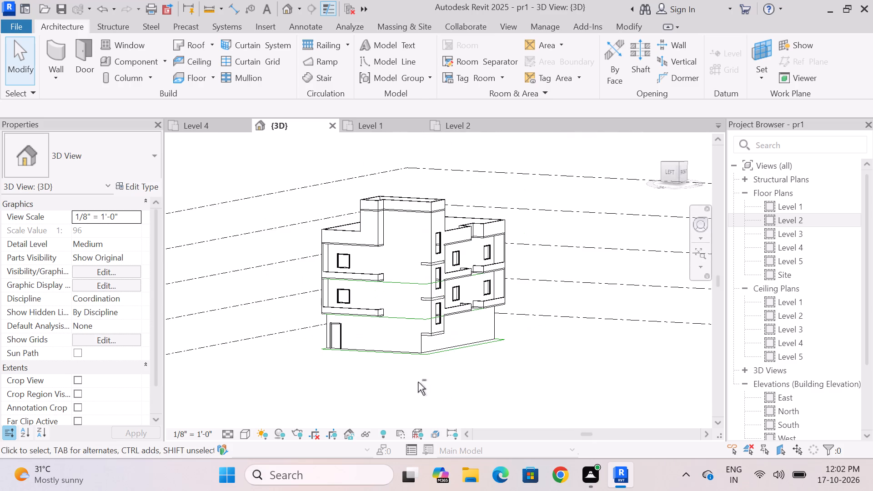
middle_click_drag(414, 383, 314, 371, "shift")
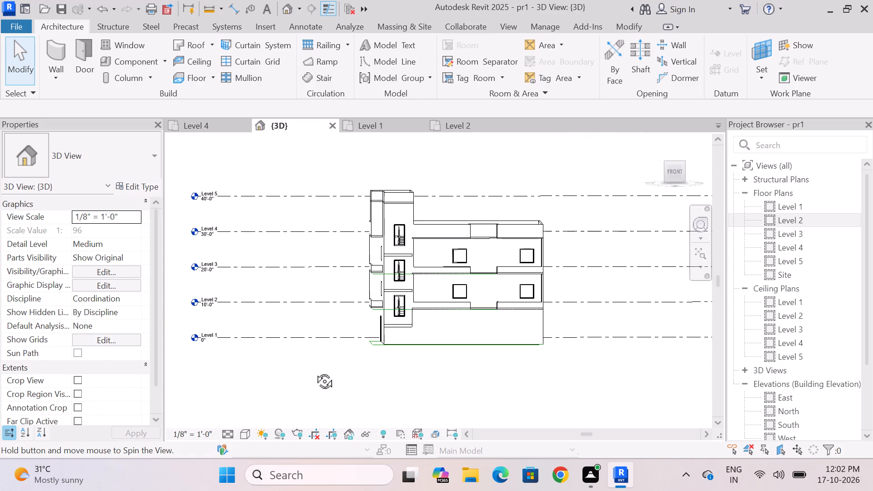
middle_click_drag(314, 371, 316, 375, "shift")
scroll(321, 375, "up", 3)
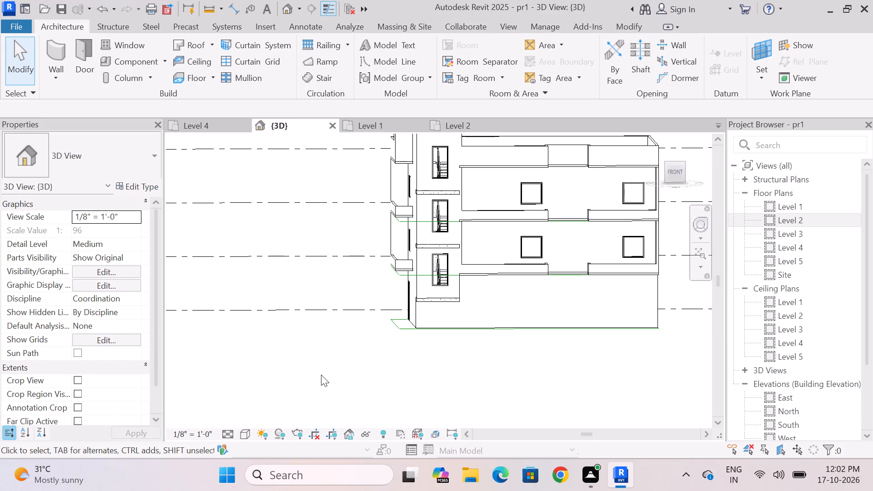
scroll(321, 375, "down", 2)
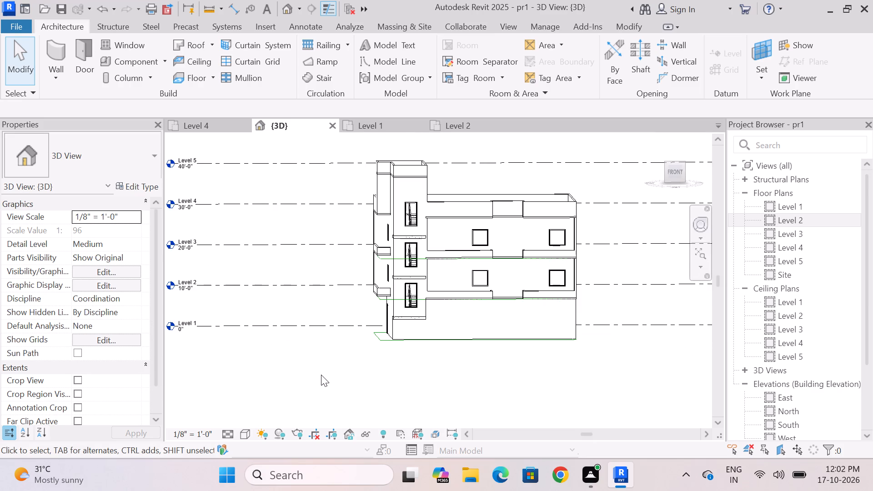
key("Escape")
key("Escape")
middle_click_drag(322, 376, 406, 386, "shift")
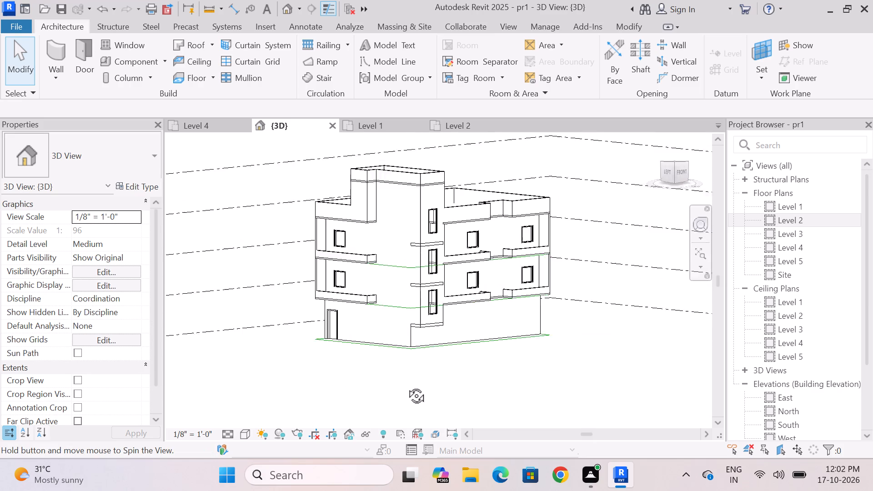
middle_click_drag(406, 386, 310, 408, "shift")
middle_click_drag(351, 375, 275, 360, "shift")
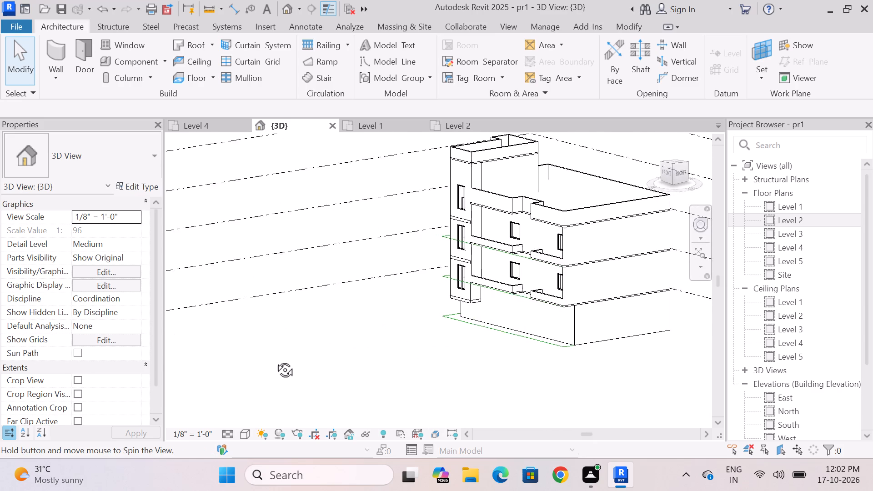
middle_click_drag(275, 360, 371, 366, "shift")
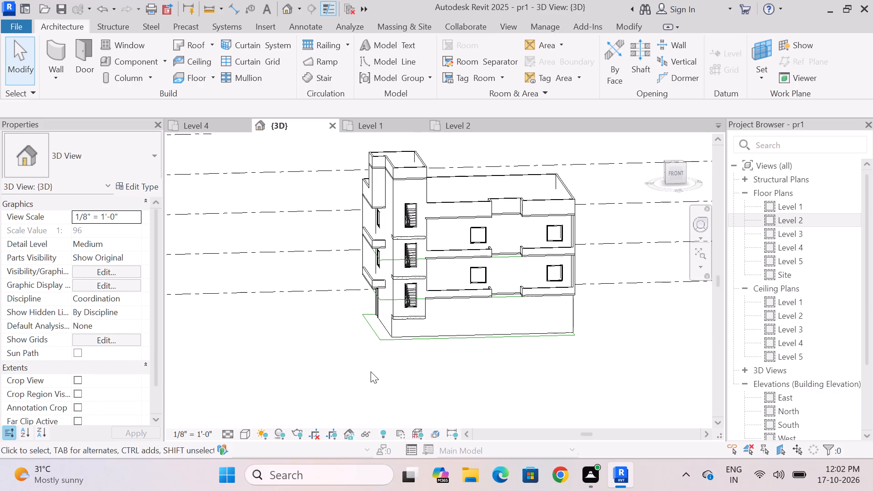
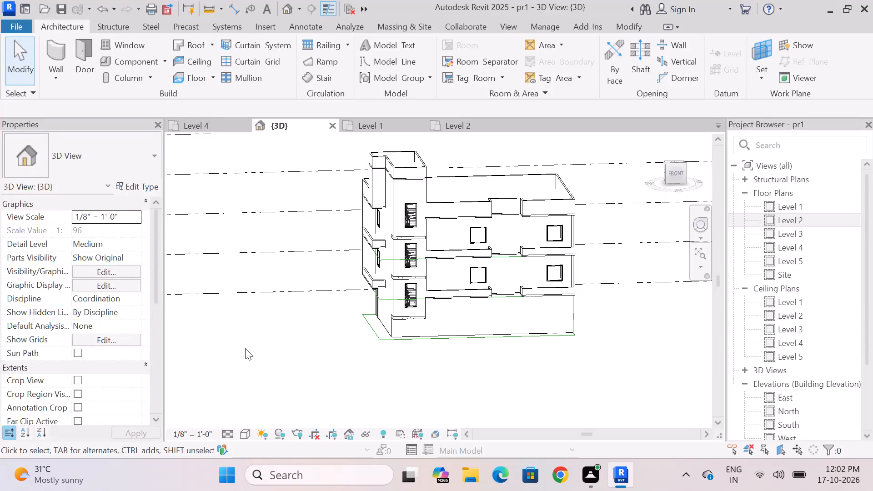
On Level 2, place a Single-Flush 30" x 80" door in the top-left room's left wall, centred about 1'-9" from its bottom wall, swinging outward.
middle_click_drag(246, 347, 325, 348, "shift")
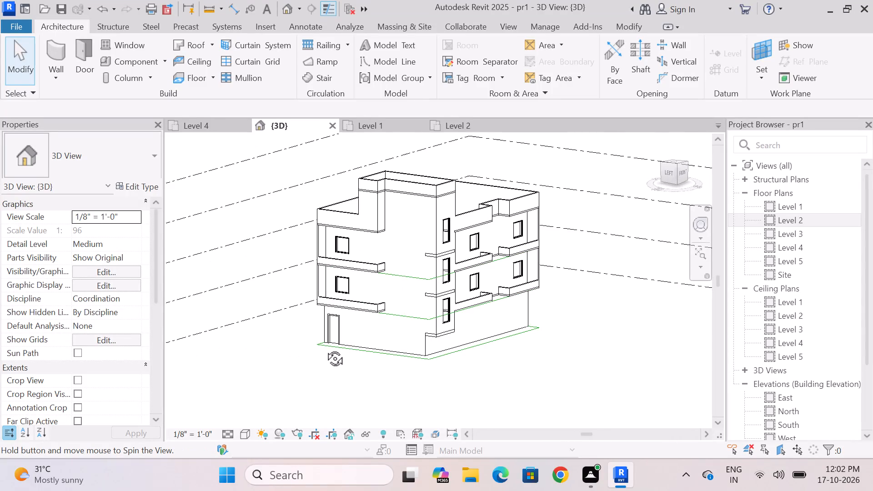
middle_click_drag(325, 348, 356, 335, "shift")
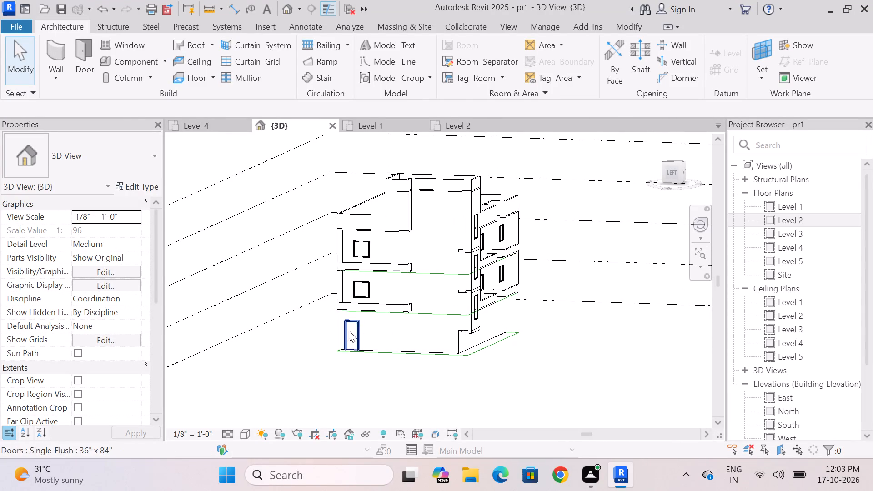
left_click(90, 48)
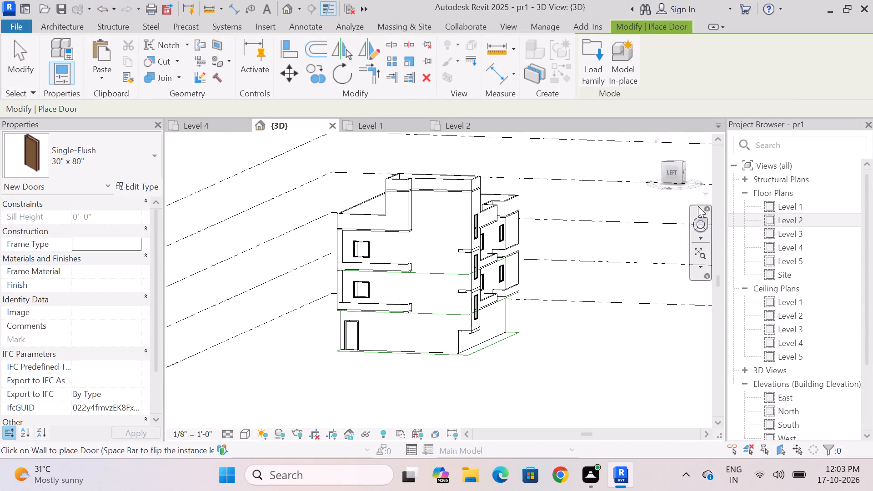
double_click(801, 219)
scroll(415, 321, "down", 6)
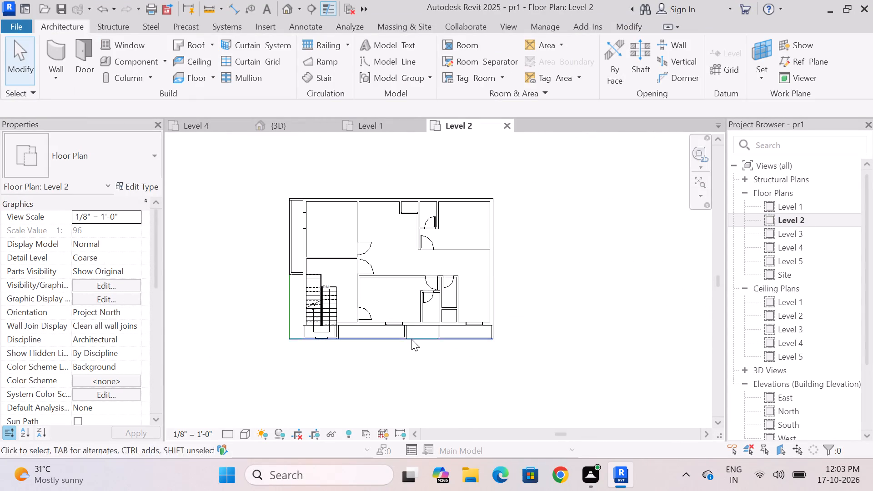
scroll(377, 297, "up", 8)
scroll(376, 346, "down", 8)
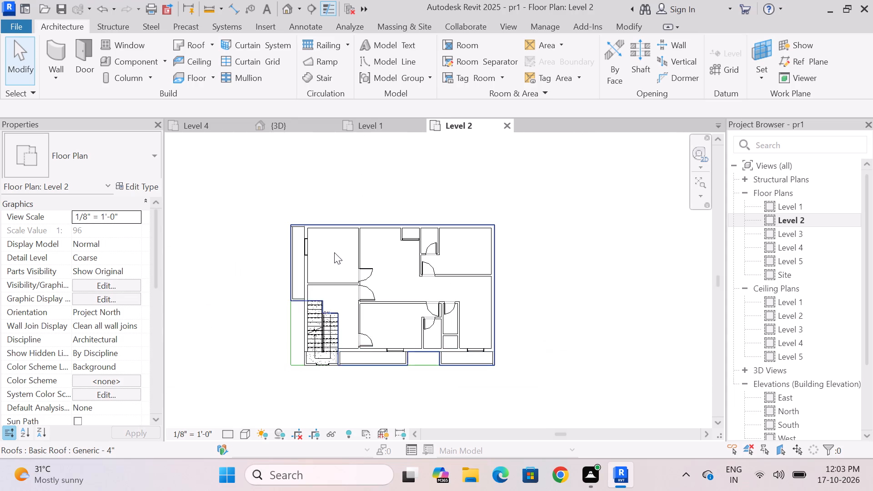
scroll(321, 252, "up", 8)
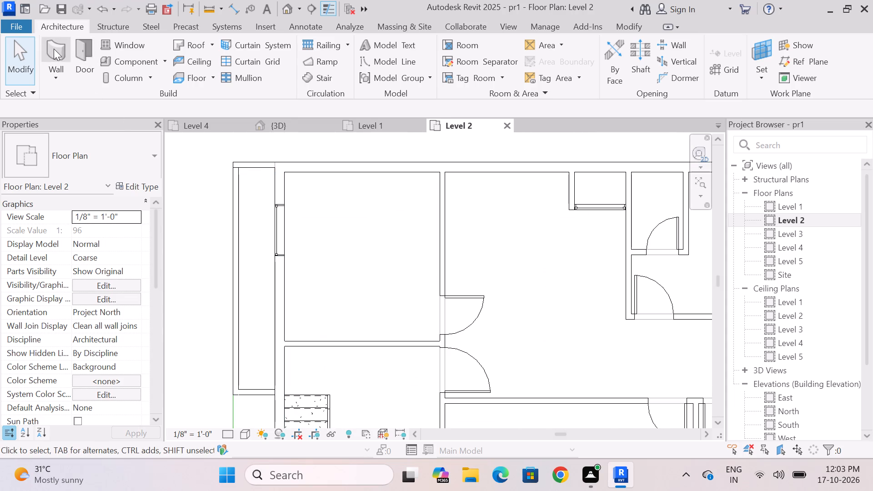
left_click(83, 52)
left_click(143, 159)
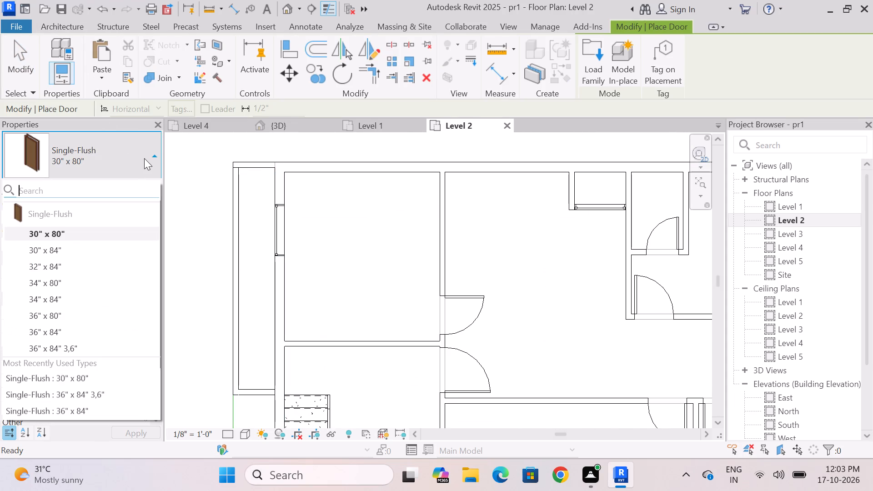
left_click(104, 235)
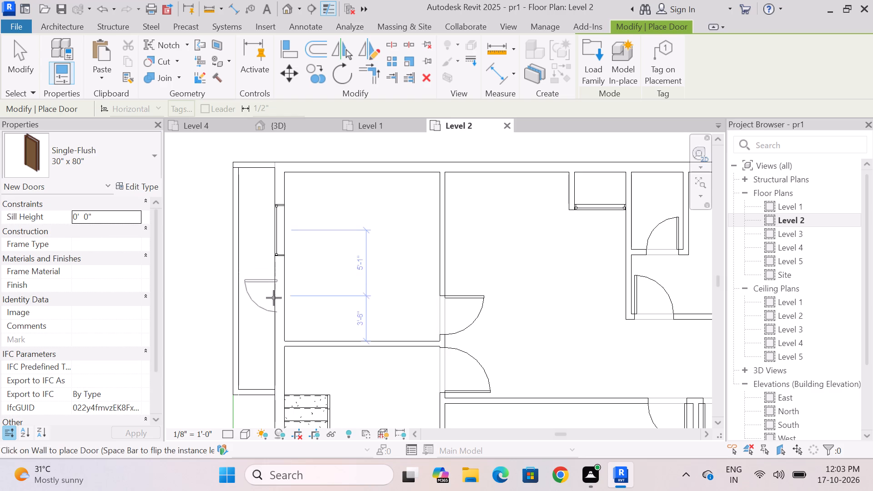
scroll(273, 318, "up", 4)
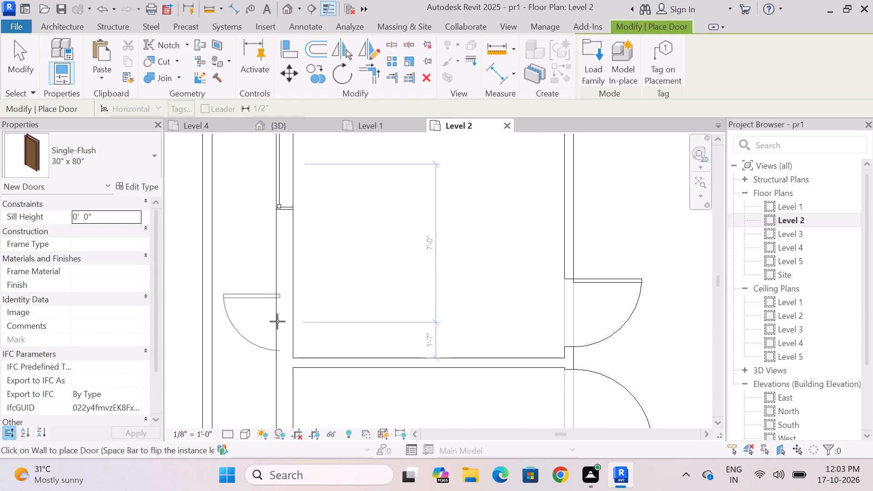
key("space")
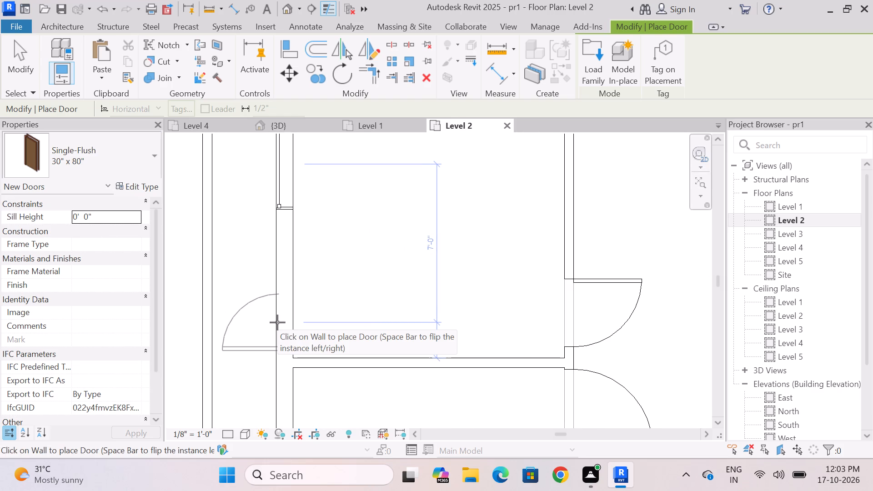
left_click(277, 319)
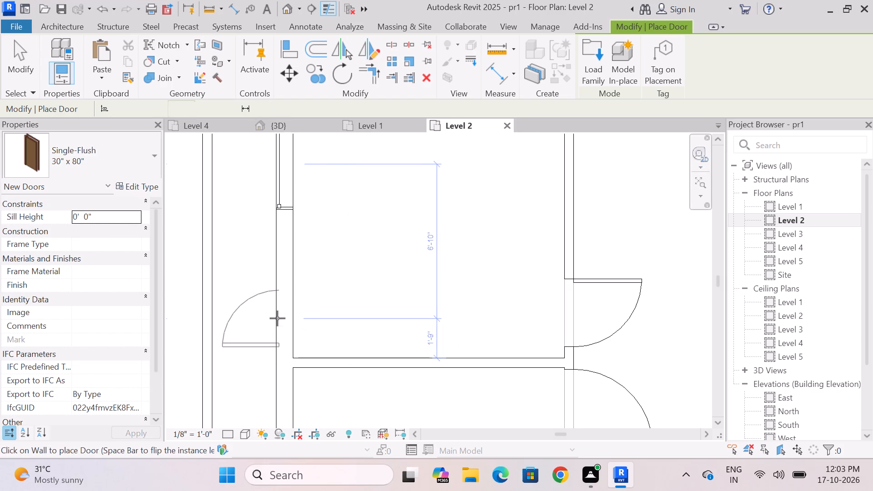
Place another Single-Flush 30" x 80" door in the bottom wall of the room beside the stair, centred about 4'-2" from its left wall.
scroll(260, 244, "down", 10)
scroll(367, 369, "up", 7)
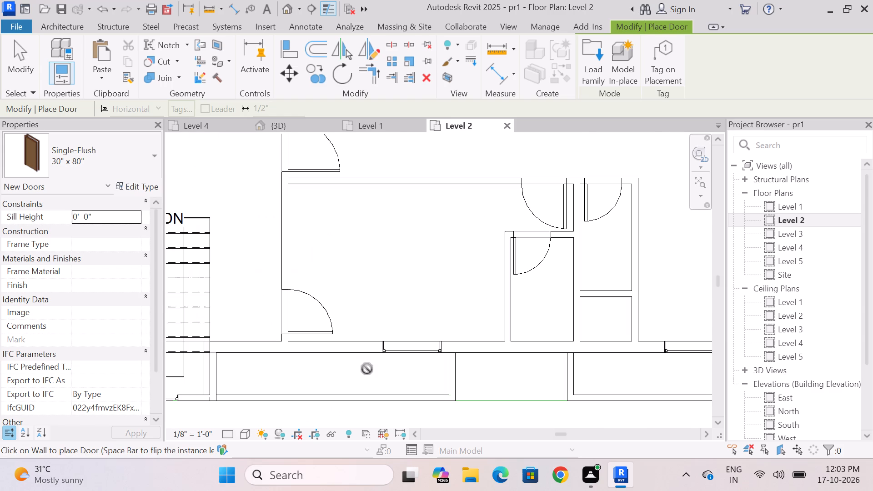
scroll(347, 337, "down", 1)
scroll(346, 364, "up", 3)
scroll(346, 321, "down", 4)
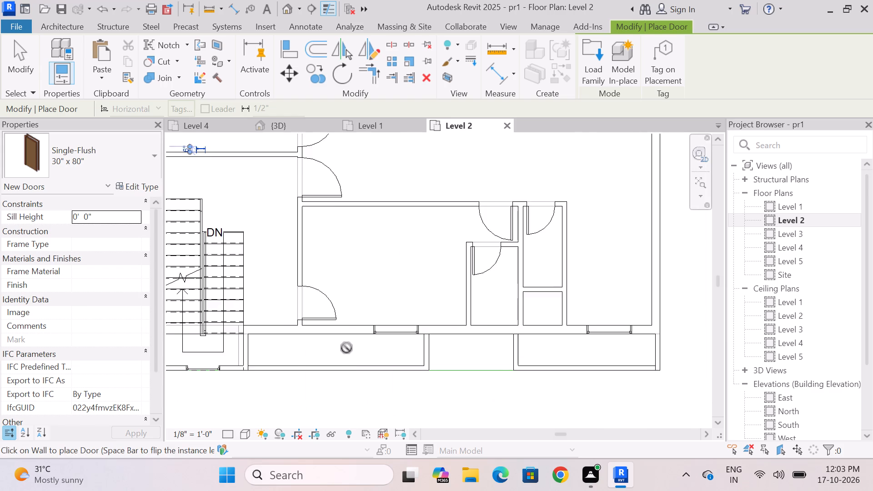
scroll(346, 350, "up", 3)
scroll(346, 350, "down", 2)
scroll(346, 350, "up", 2)
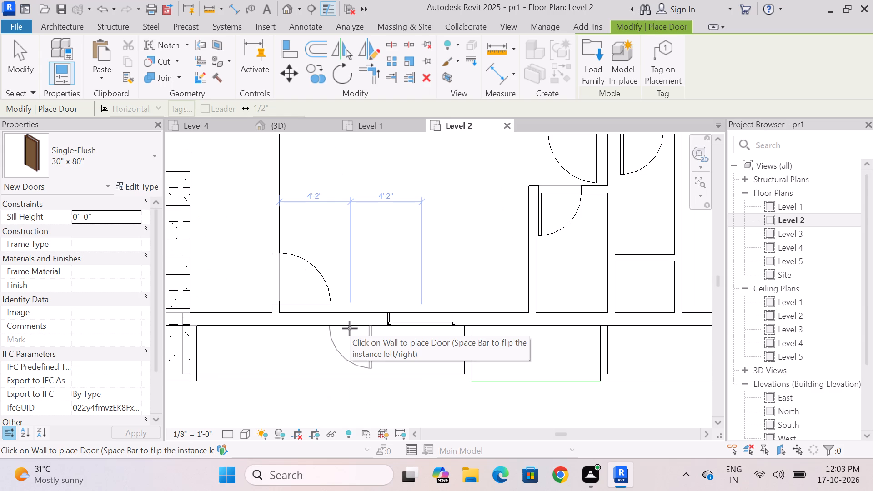
left_click(350, 328)
key("Escape")
Delete the Fixed 24" x 48" window from the bottom wall of the Level 2 bottom-right room.
scroll(304, 273, "down", 5)
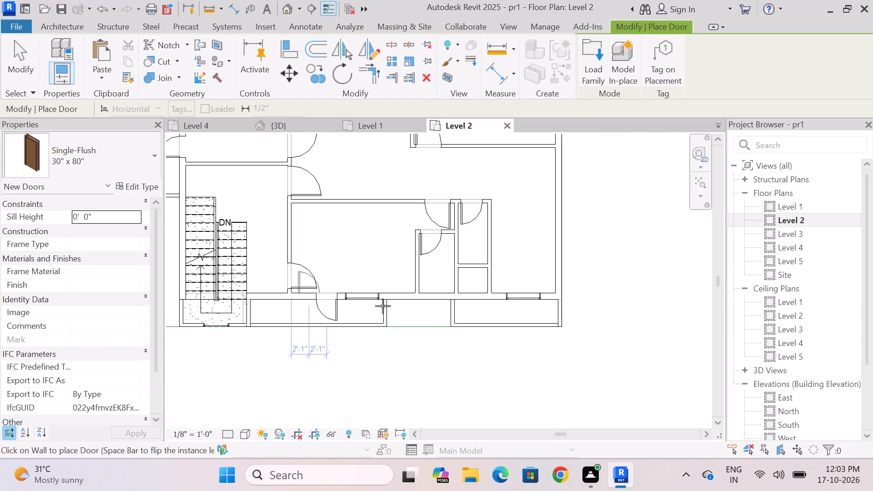
scroll(564, 307, "up", 8)
scroll(448, 334, "down", 5)
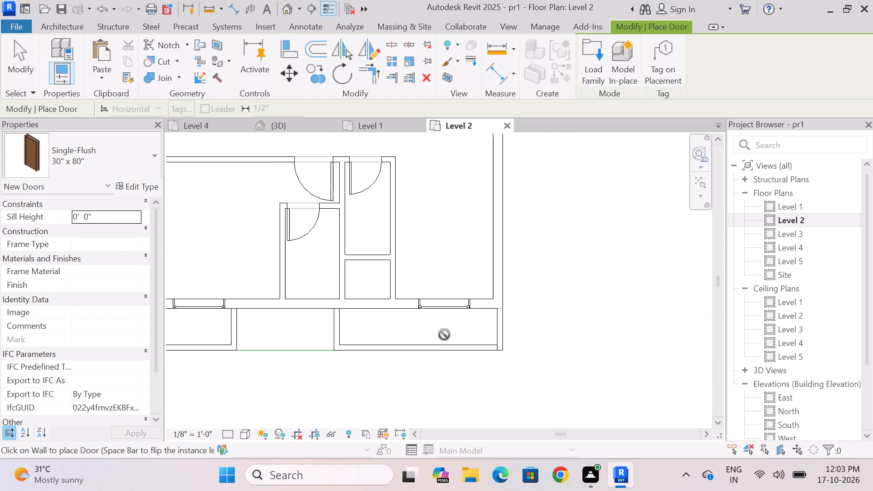
scroll(446, 335, "up", 2)
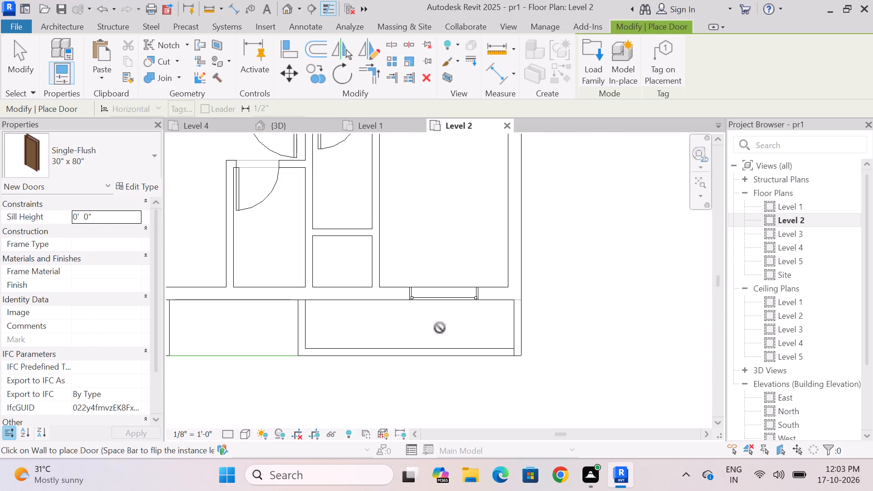
key("Escape")
key("Escape")
left_click(445, 297)
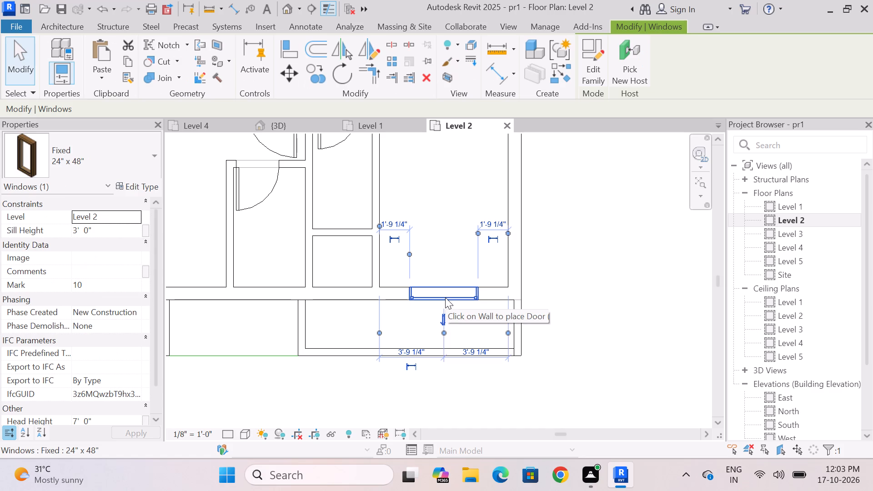
key("Delete")
Place a Single-Flush 30" x 80" door in the bottom-right room's bottom wall, centred about 1'-6" from its right wall, swinging outward.
left_click(83, 51)
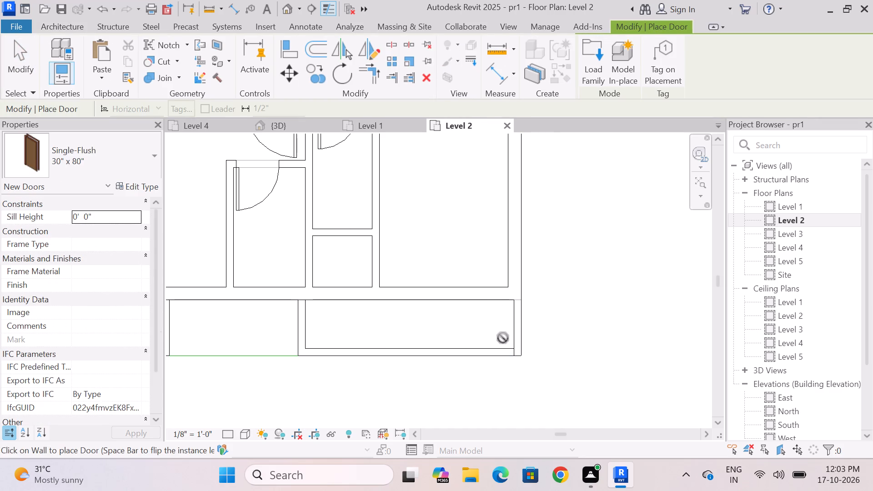
key("space")
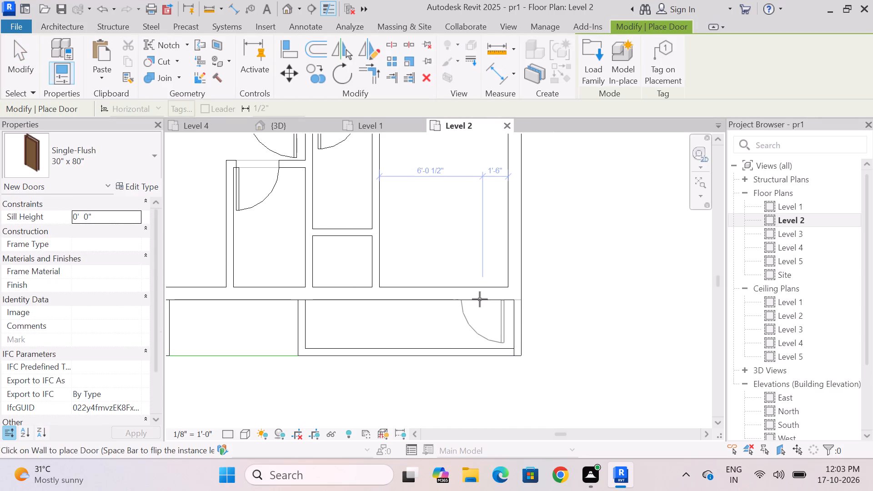
left_click(482, 299)
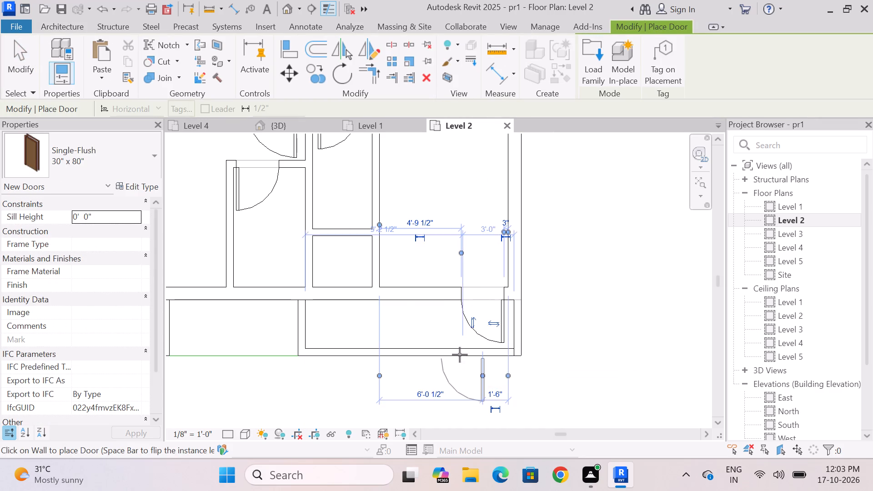
key("Escape")
left_click(138, 156)
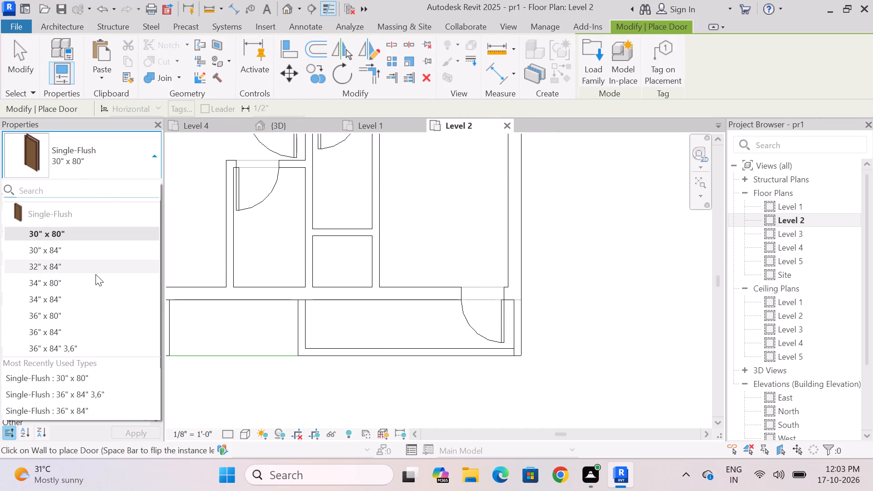
key("Escape")
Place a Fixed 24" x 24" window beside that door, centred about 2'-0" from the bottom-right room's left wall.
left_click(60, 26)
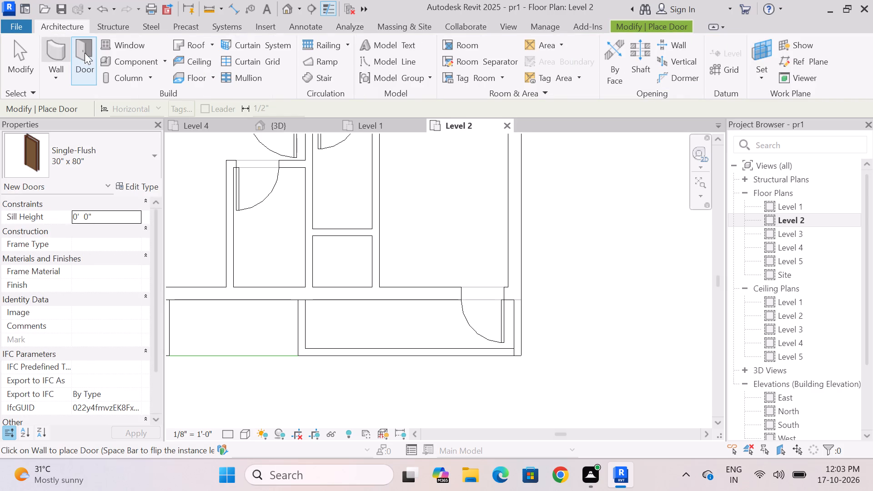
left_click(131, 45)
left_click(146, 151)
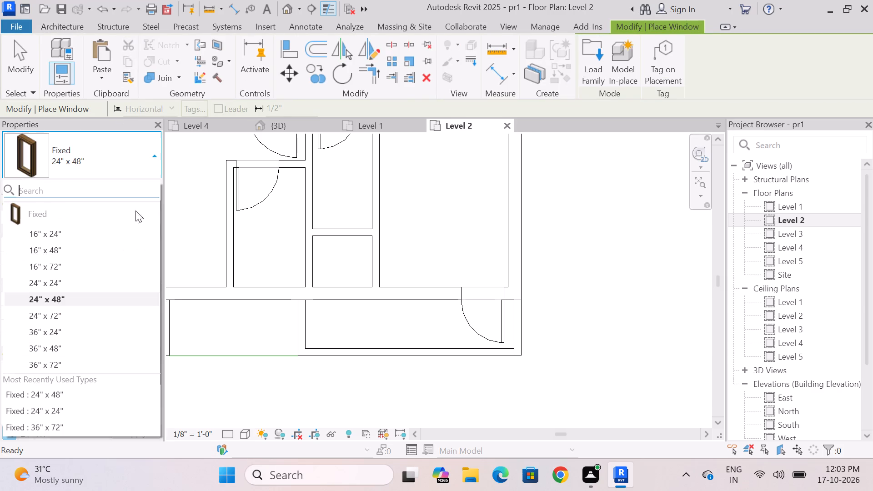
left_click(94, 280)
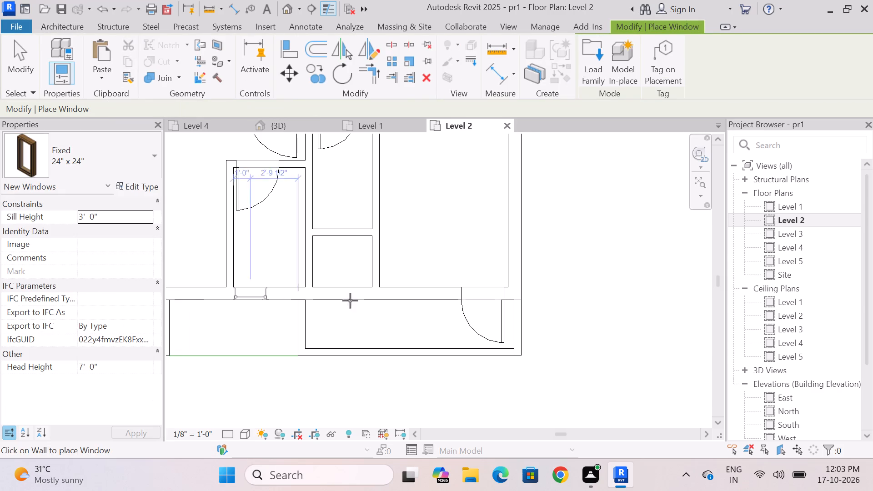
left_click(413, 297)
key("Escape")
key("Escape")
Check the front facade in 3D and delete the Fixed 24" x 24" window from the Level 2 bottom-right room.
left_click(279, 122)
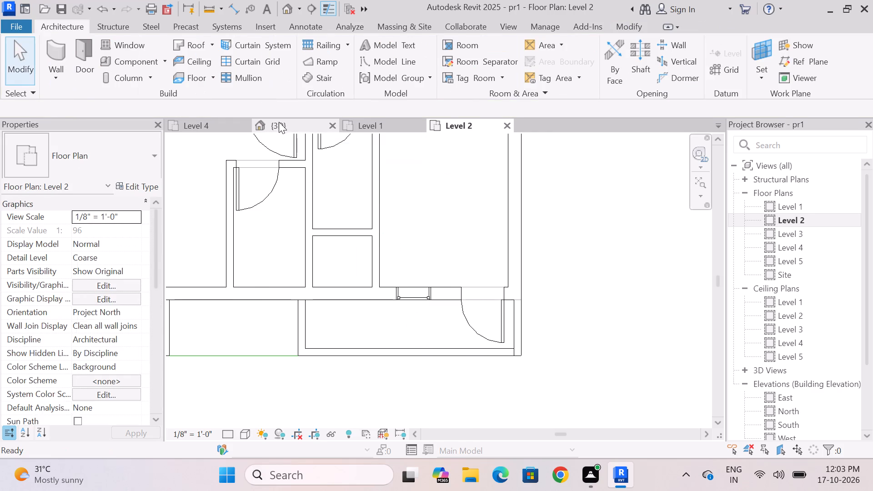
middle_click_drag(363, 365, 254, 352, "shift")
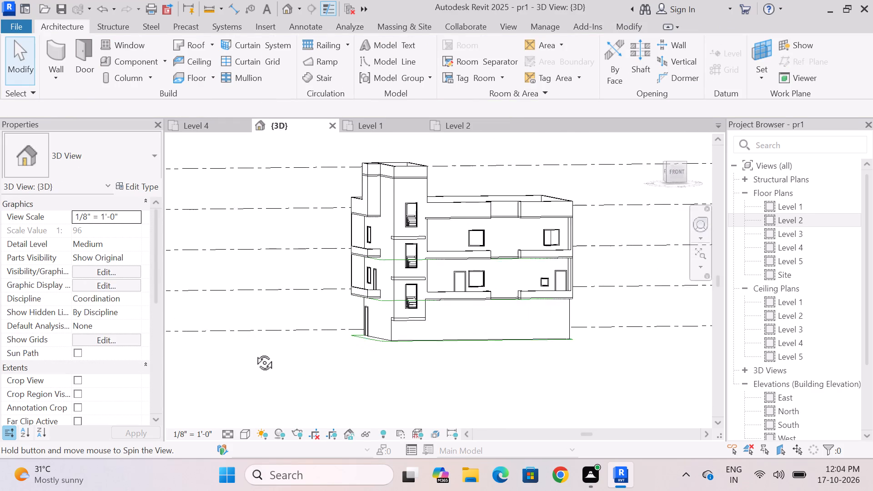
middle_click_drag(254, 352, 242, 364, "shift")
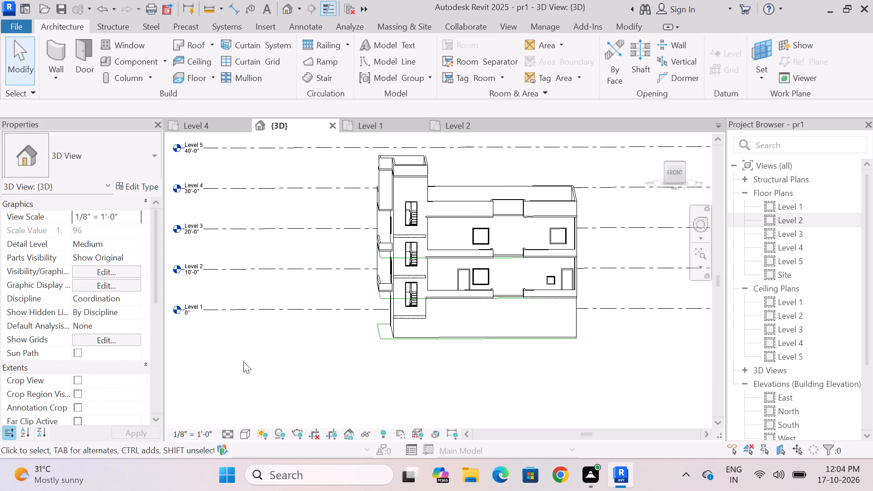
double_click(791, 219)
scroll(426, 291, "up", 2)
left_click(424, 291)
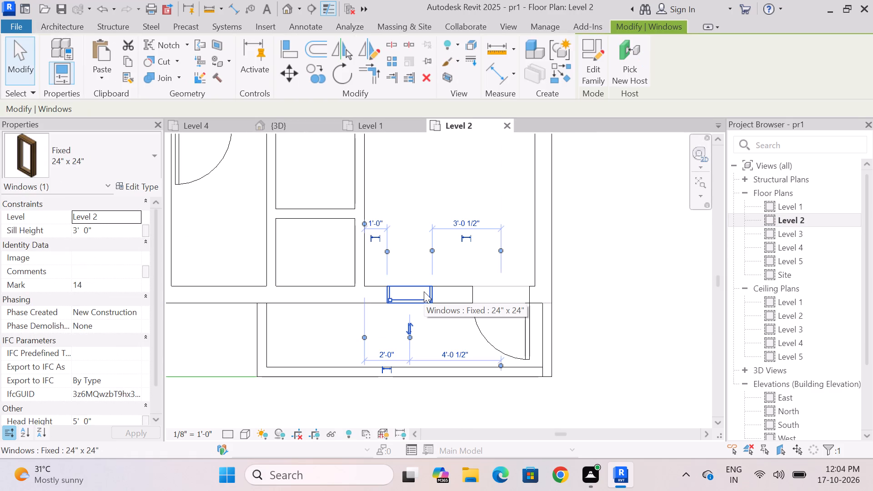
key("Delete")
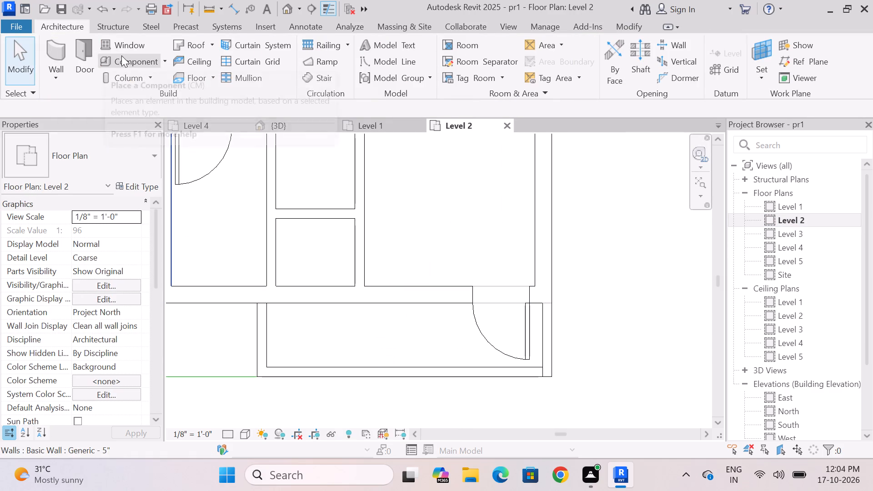
For window placement, choose the Fixed 16" x 24" type and set its type height to 3'-0" and width to 3'-0".
left_click(110, 46)
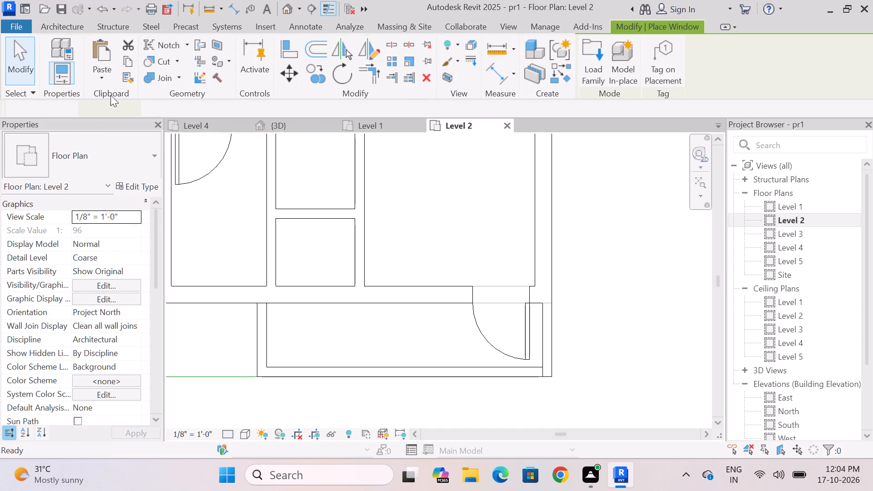
left_click(149, 165)
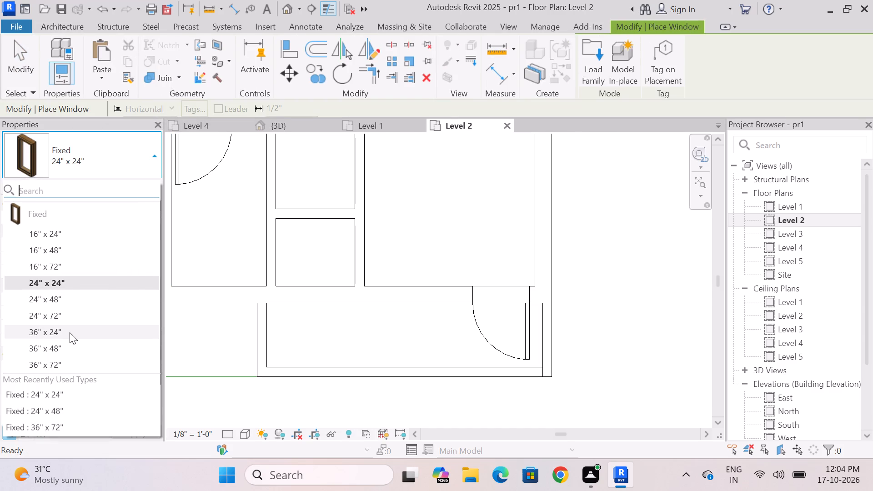
left_click(61, 229)
left_click(140, 185)
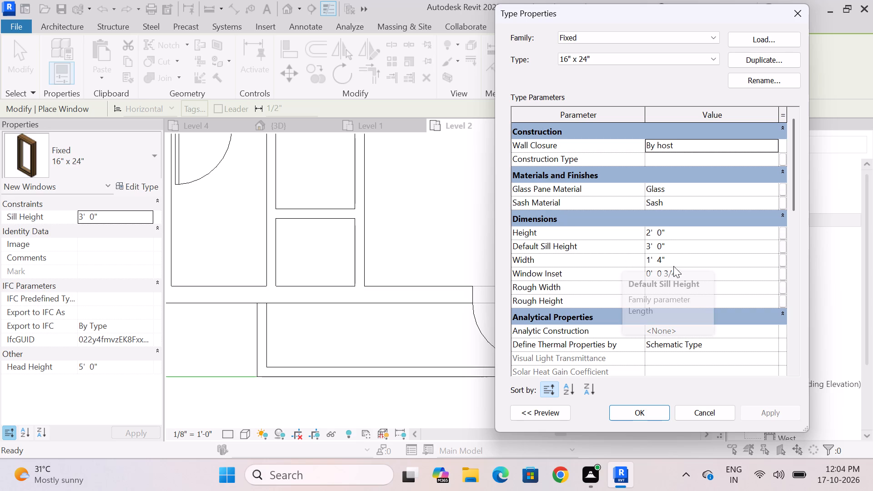
left_click(683, 233)
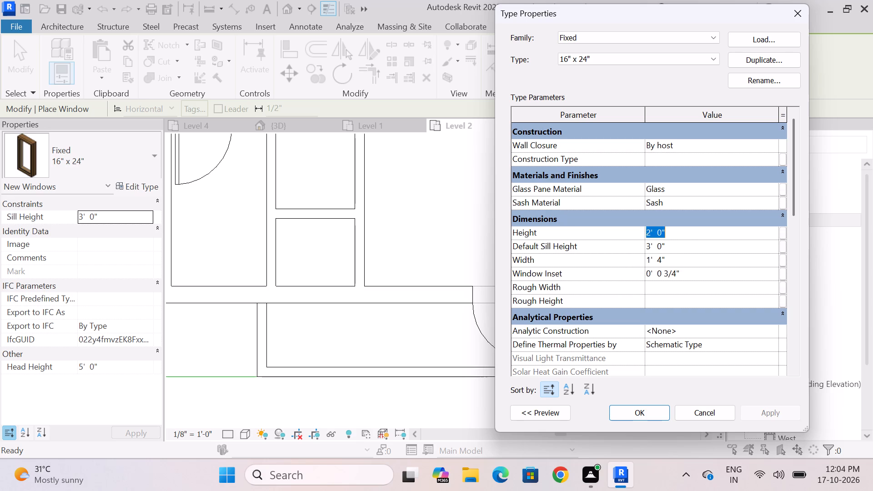
key("BackSpace")
type("3'")
key("Return")
left_click(674, 256)
key("BackSpace")
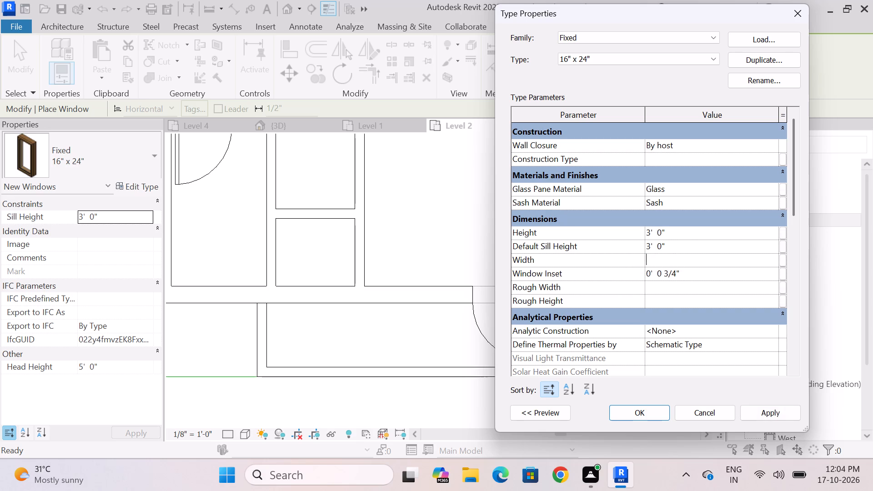
type("3'")
key("Return")
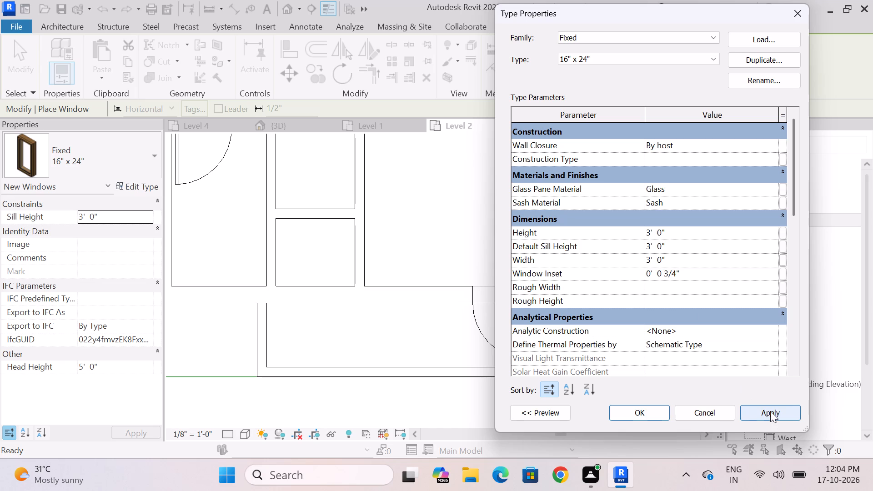
left_click(770, 411)
left_click(648, 413)
Place the resized Fixed 16" x 24" window in the Level 2 bottom-right room's bottom wall, centred about 1'-10" from its left wall.
scroll(390, 308, "up", 3)
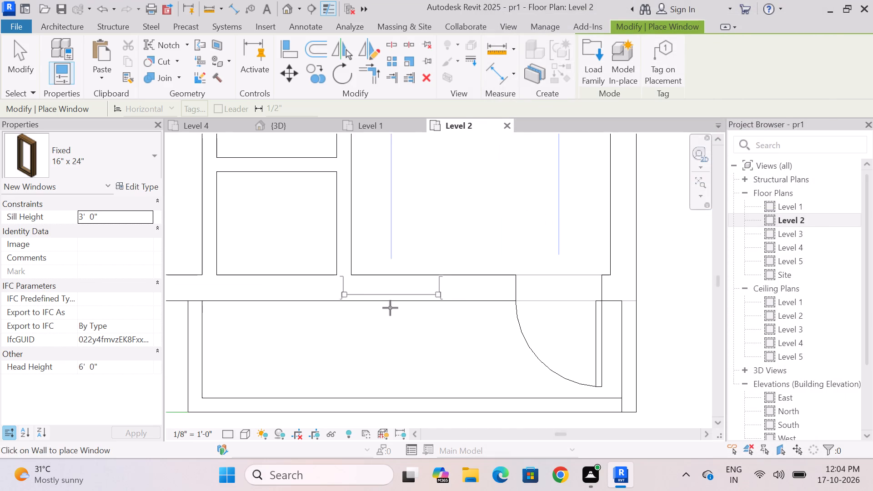
left_click(415, 302)
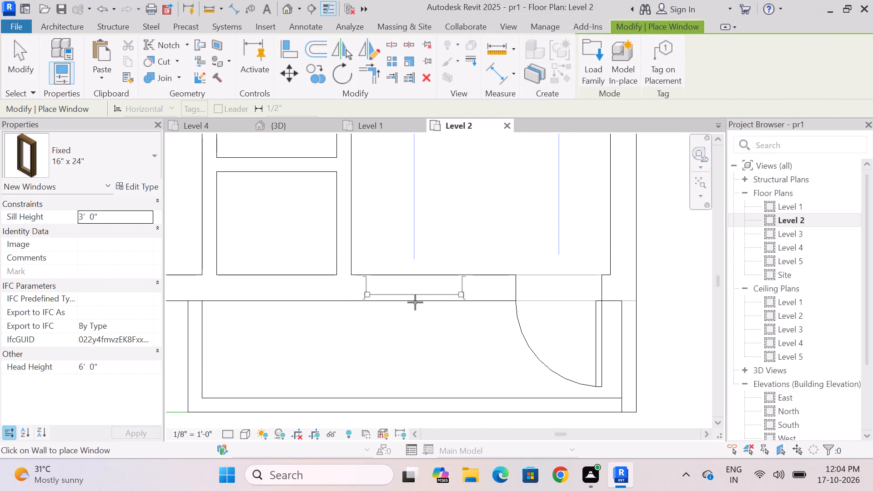
key("Escape")
key("Escape")
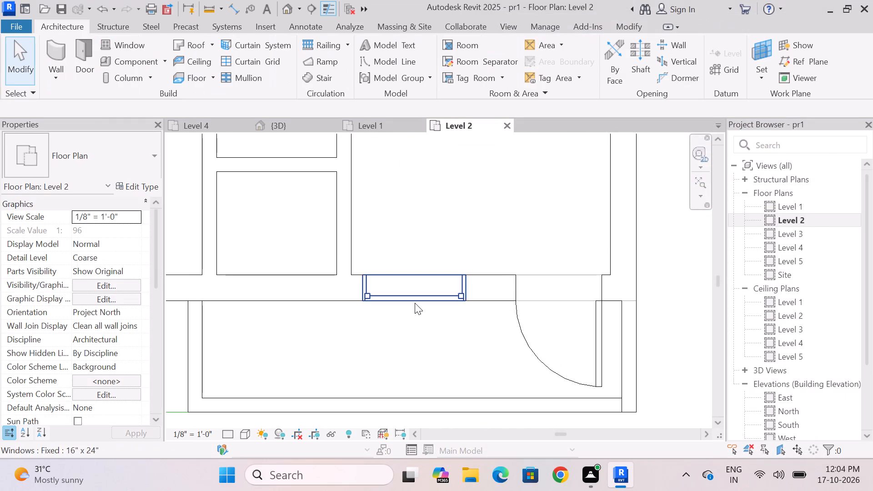
In the 3D view, delete the front-facade window on Level 3 directly above the bottom-right room's new window.
left_click(287, 127)
scroll(575, 242, "up", 2)
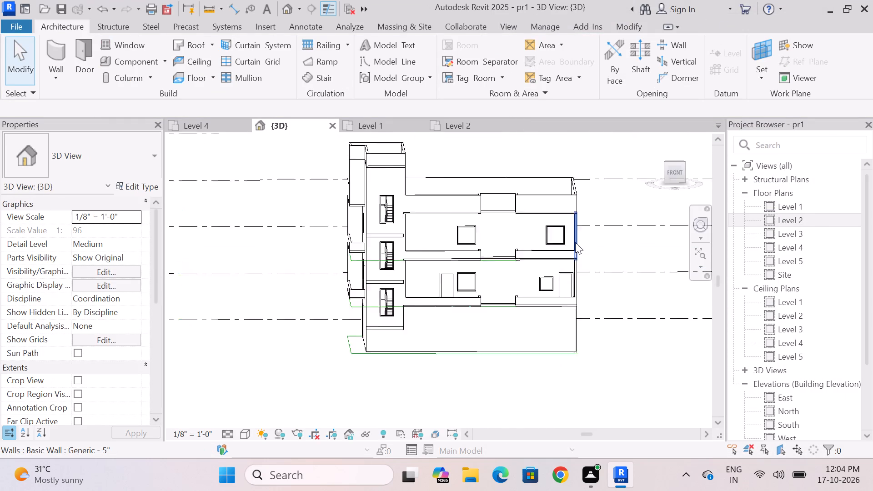
scroll(575, 242, "up", 4)
left_click(548, 233)
key("Delete")
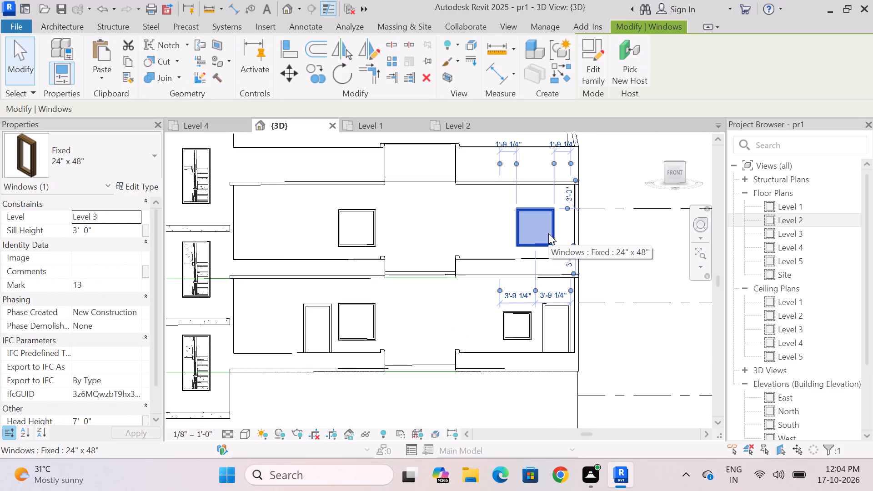
Examine the new window and balcony door of the bottom-right room in the Level 2 floor plan.
left_click(527, 321)
double_click(769, 222)
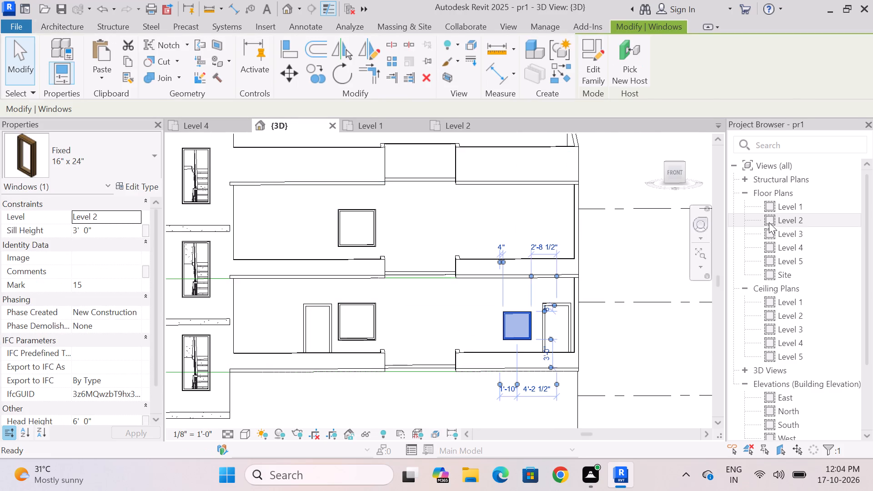
scroll(481, 364, "down", 3)
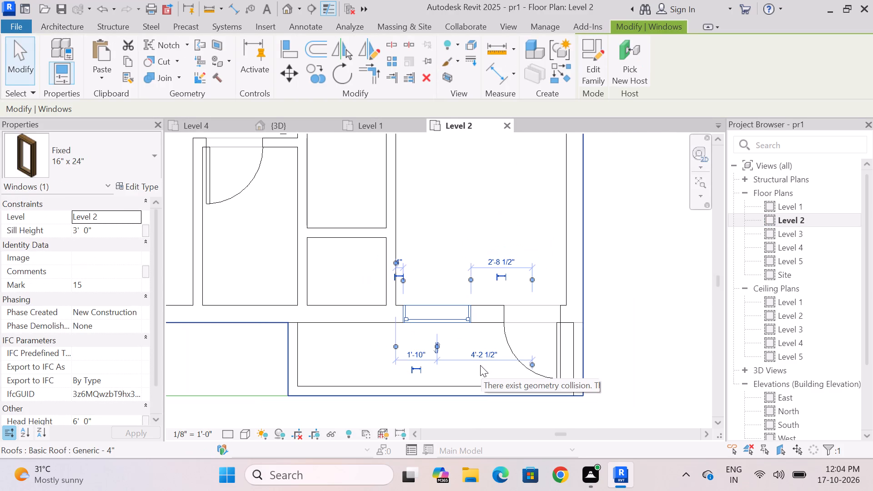
key("Escape")
scroll(437, 331, "up", 2)
scroll(437, 331, "down", 3)
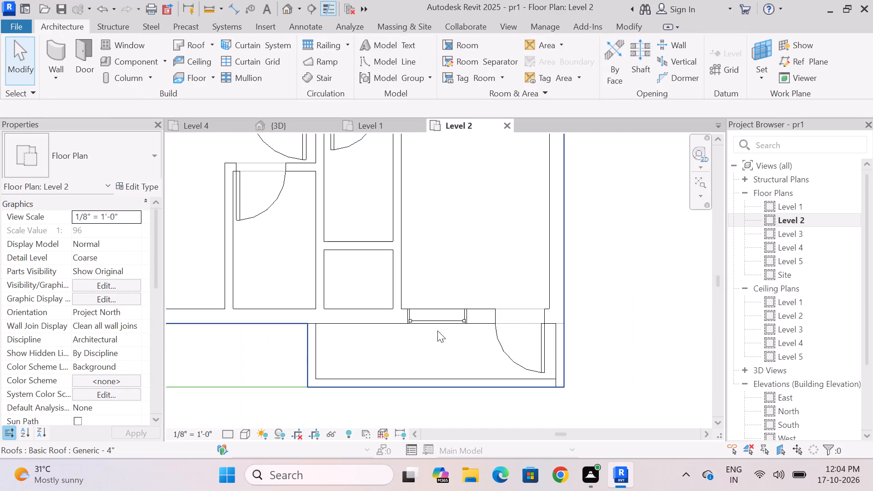
scroll(432, 347, "down", 1)
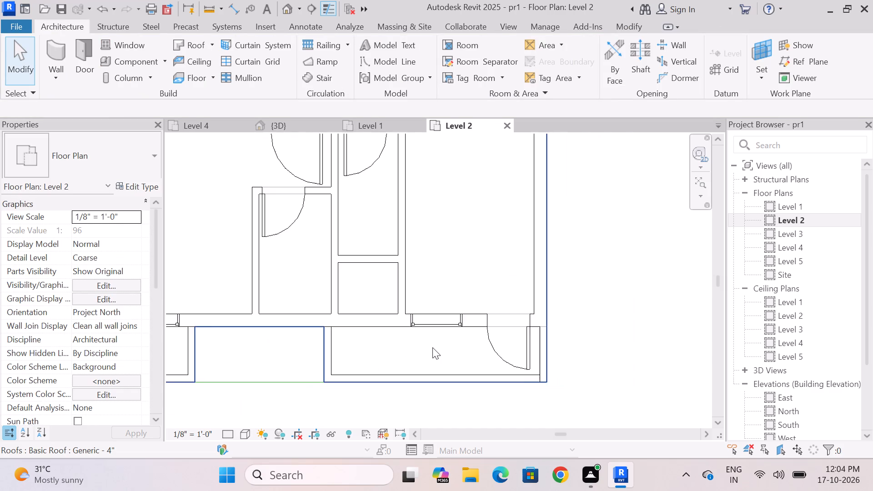
scroll(432, 347, "down", 3)
scroll(305, 350, "down", 2)
scroll(397, 344, "up", 5)
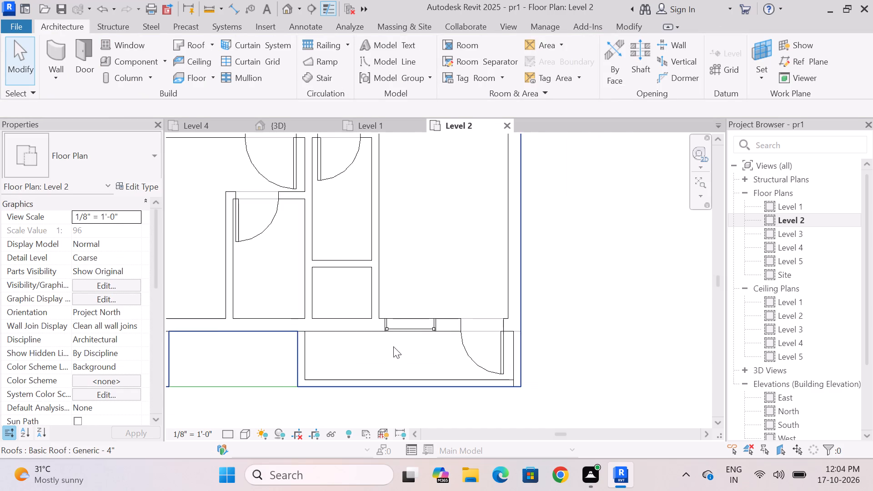
scroll(210, 319, "down", 2)
scroll(297, 337, "up", 3)
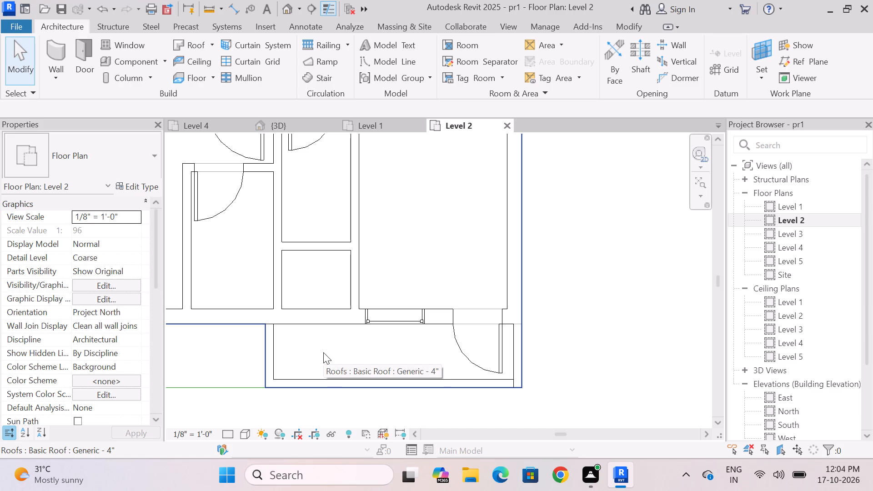
scroll(323, 352, "down", 1)
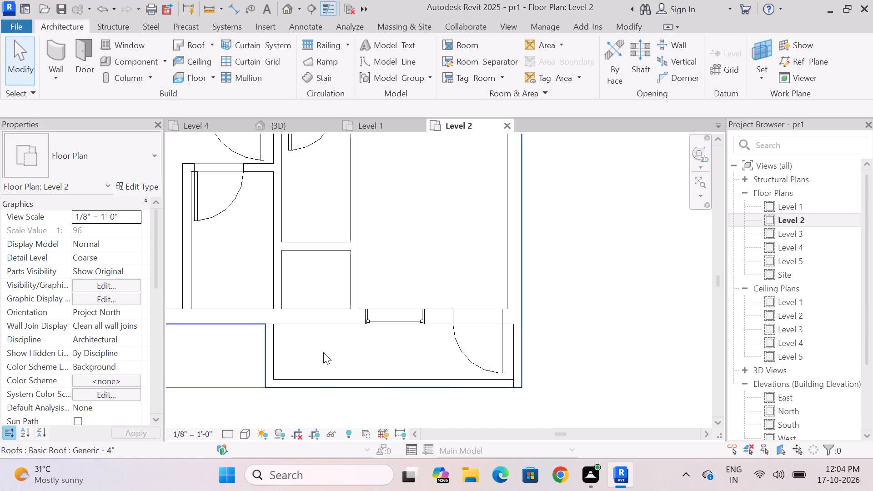
scroll(326, 349, "down", 2)
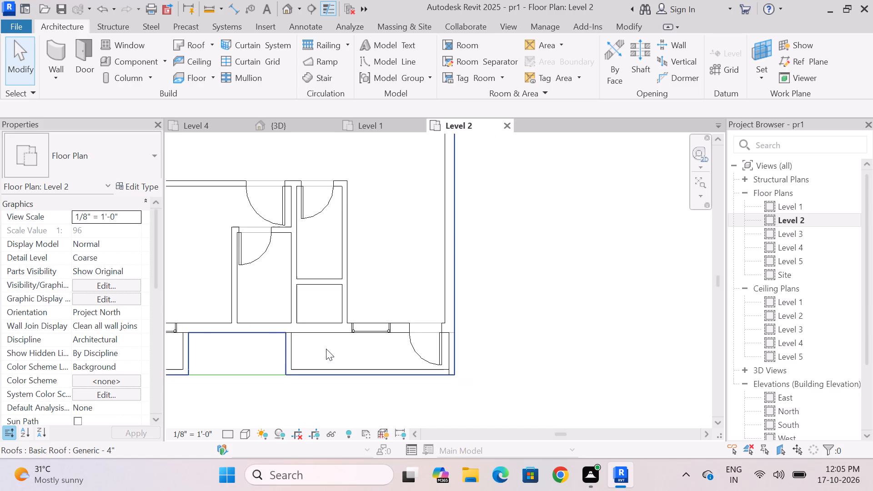
scroll(326, 349, "down", 1)
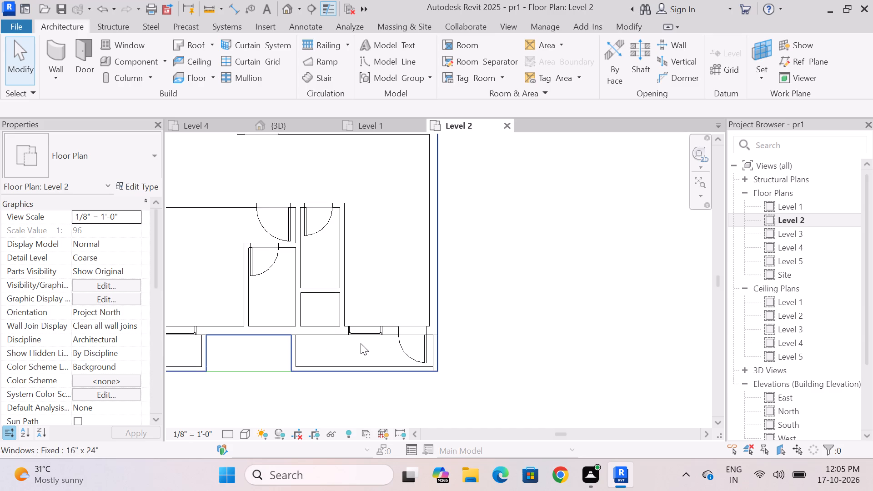
left_click(293, 135)
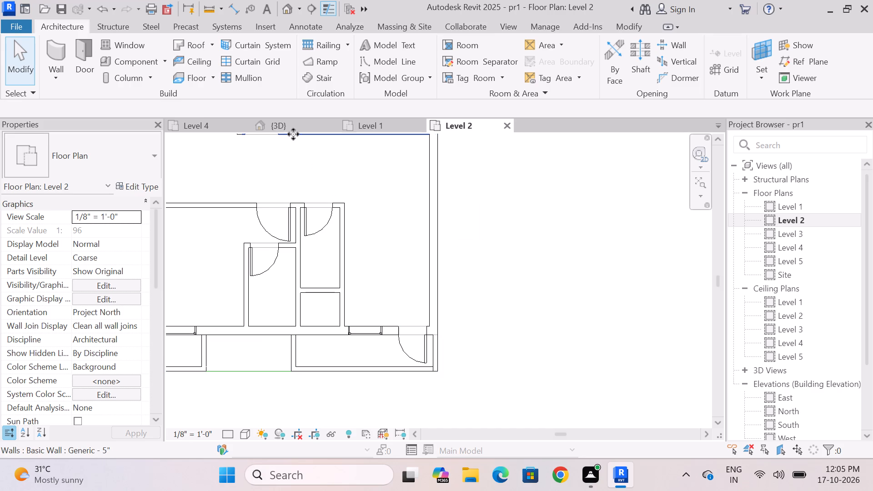
key("Escape")
In the 3D view, copy the Level 2 bottom-right room's Fixed 16" x 24" window and paste it aligned to Level 3.
left_click(289, 130)
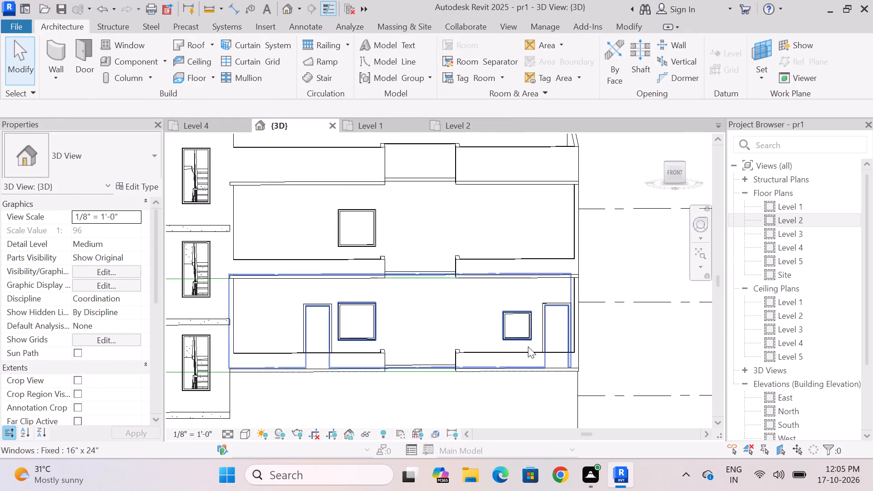
left_click(518, 325)
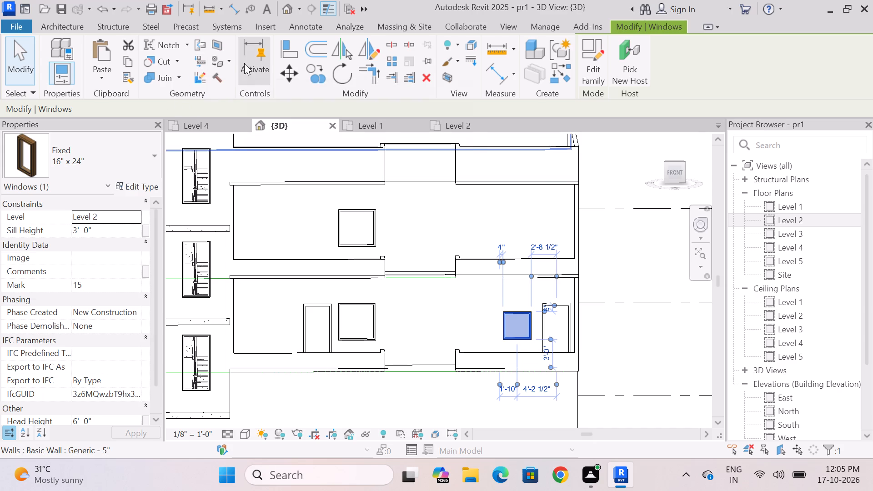
left_click(130, 59)
left_click(106, 74)
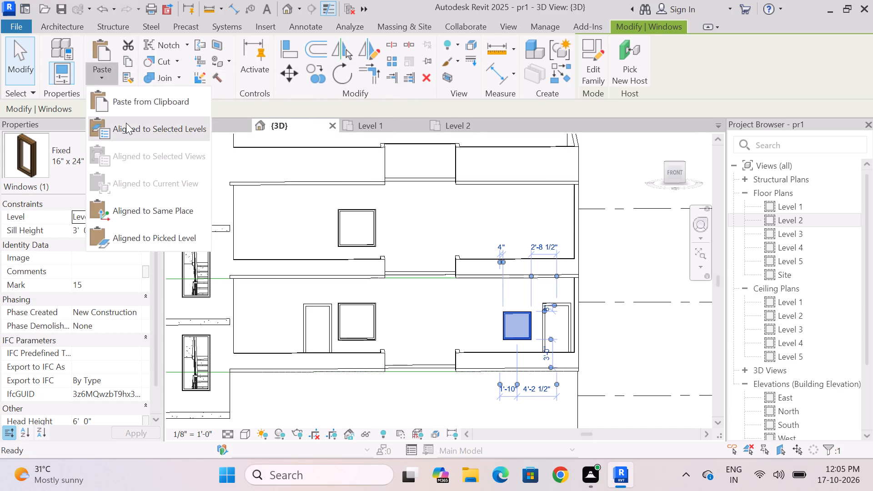
left_click(126, 123)
left_click(191, 180)
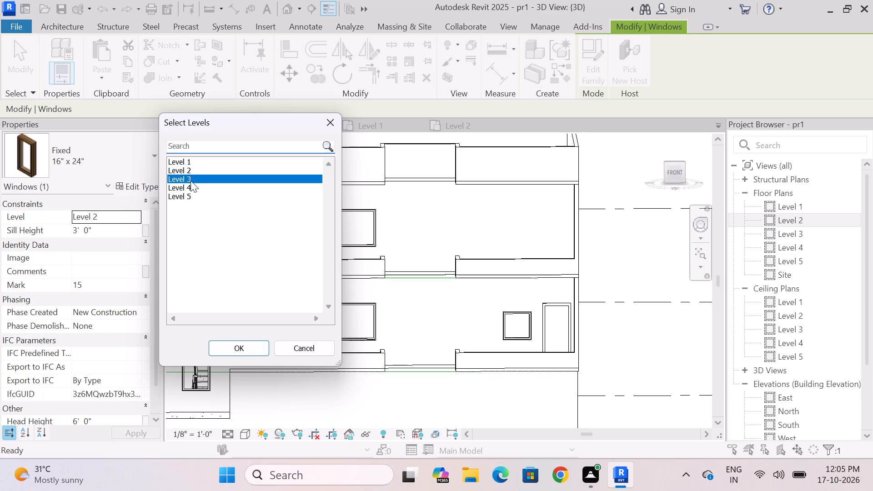
left_click(248, 353)
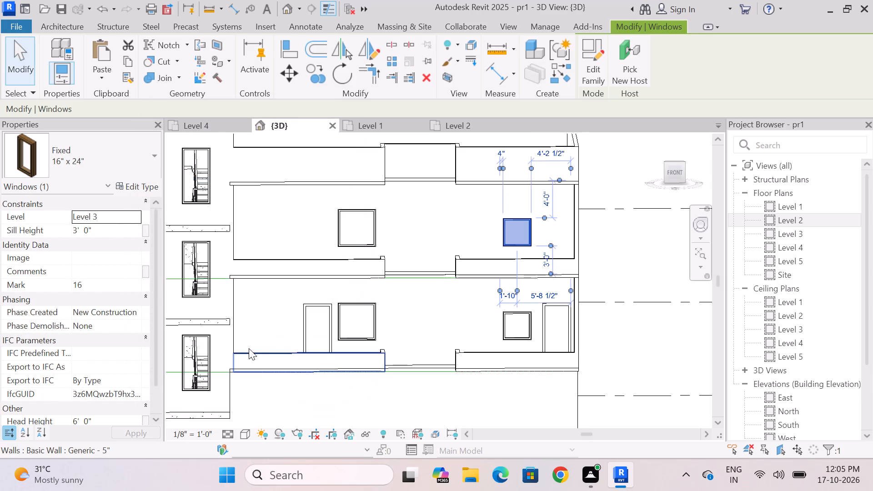
key("Escape")
Copy the Level 2 bottom-right room's Single-Flush 30" x 80" balcony door and paste it aligned to Level 3.
left_click(547, 316)
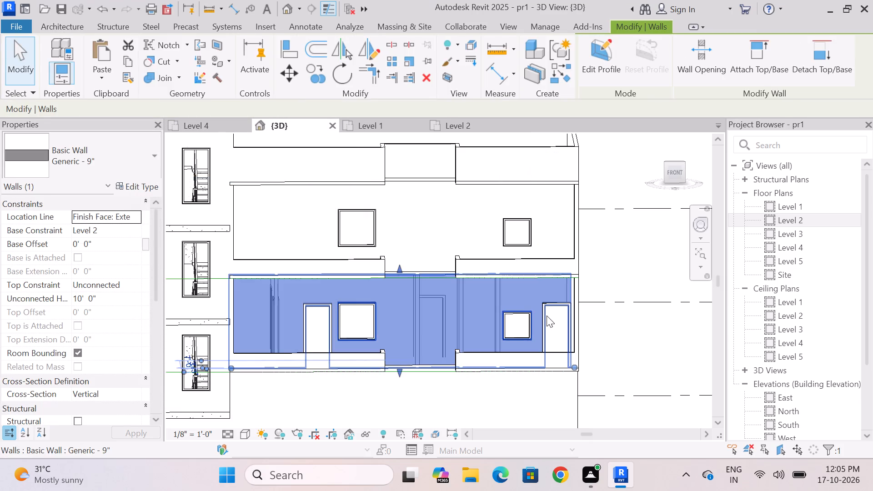
key("Escape")
left_click(562, 307)
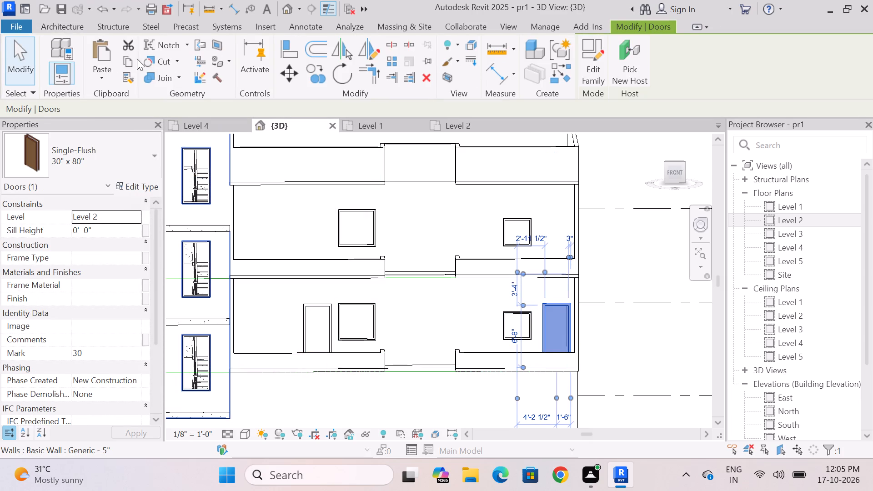
left_click(130, 60)
left_click(113, 77)
left_click(122, 128)
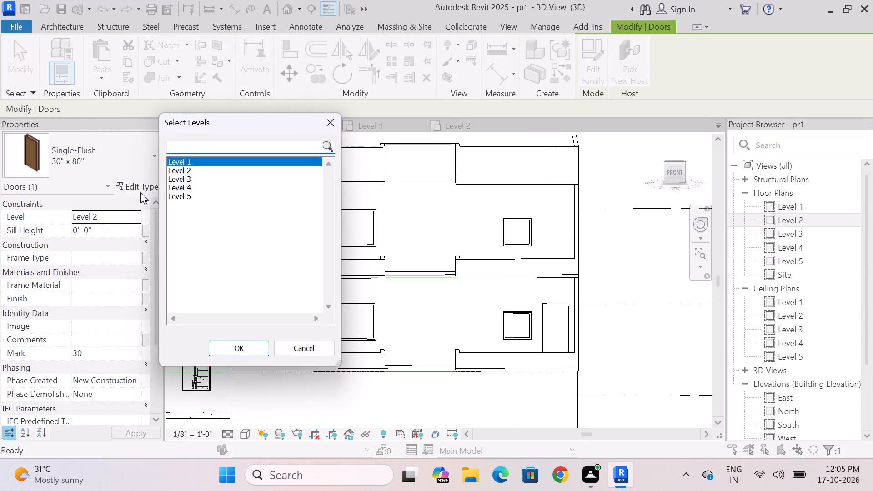
left_click(179, 178)
left_click(236, 349)
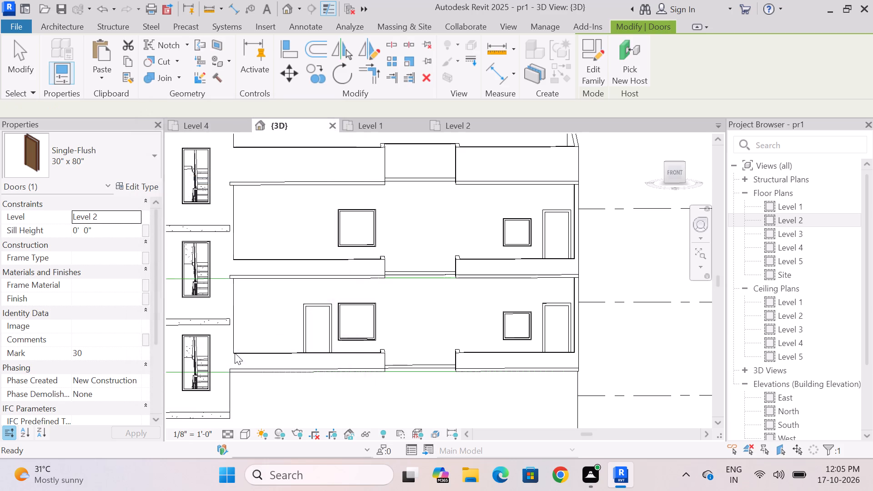
key("Escape")
Copy the other Level 2 front-facade Single-Flush 30" x 80" door, nearer the staircase, and paste it aligned to Level 3.
scroll(395, 272, "down", 2)
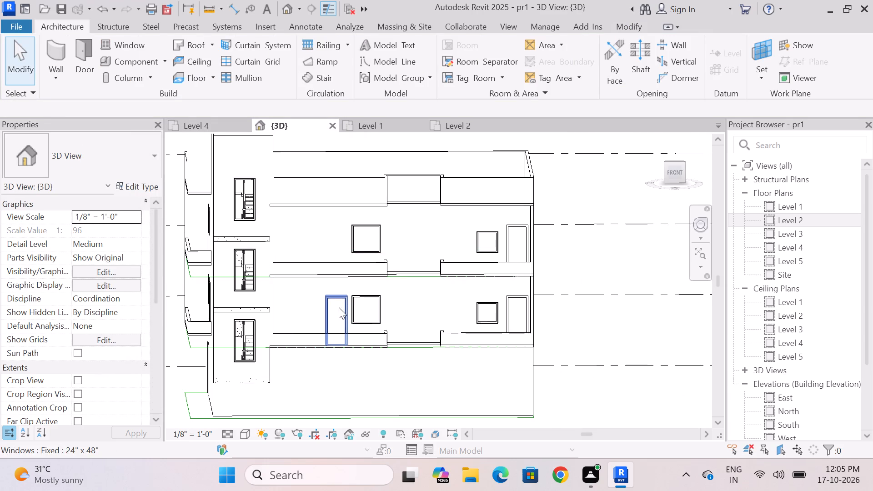
left_click(341, 298)
left_click(129, 57)
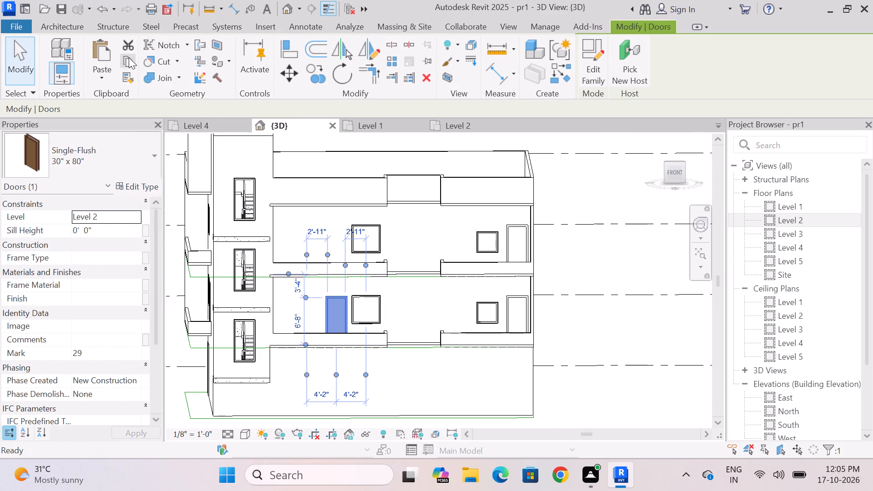
left_click(104, 70)
left_click(150, 136)
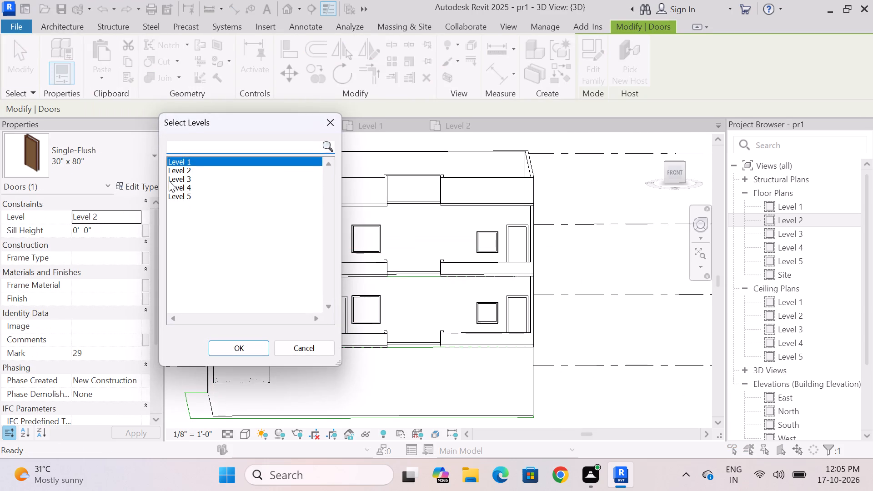
left_click(183, 182)
left_click(238, 346)
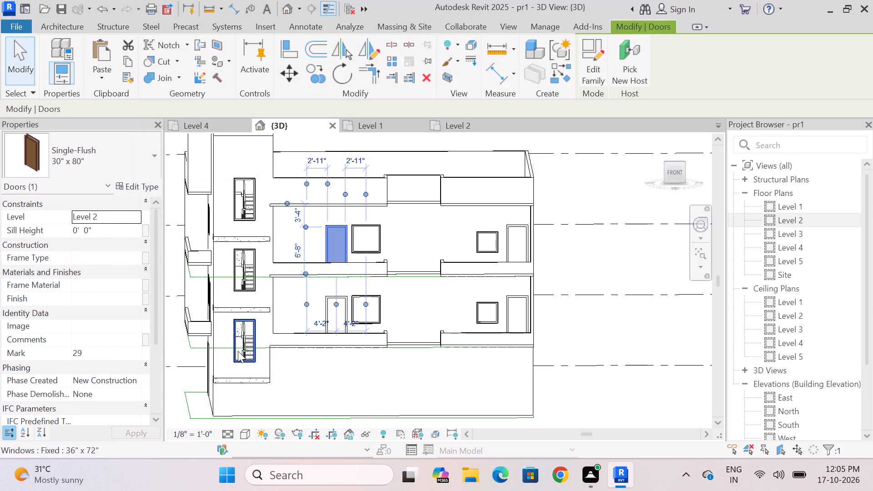
key("Escape")
scroll(327, 244, "down", 3)
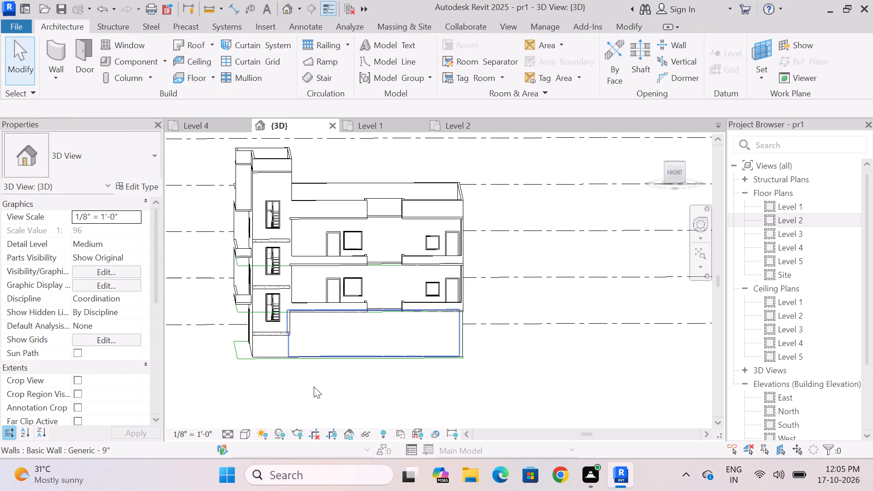
Copy the Level 2 left-facade Single-Flush 30" x 80" balcony door and paste it aligned to Level 3.
middle_click_drag(312, 389, 346, 369, "shift")
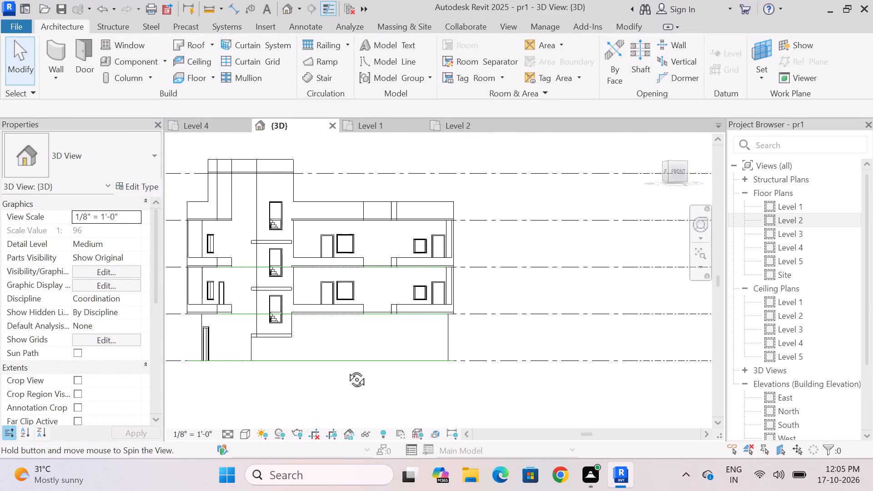
middle_click_drag(346, 369, 318, 389, "shift")
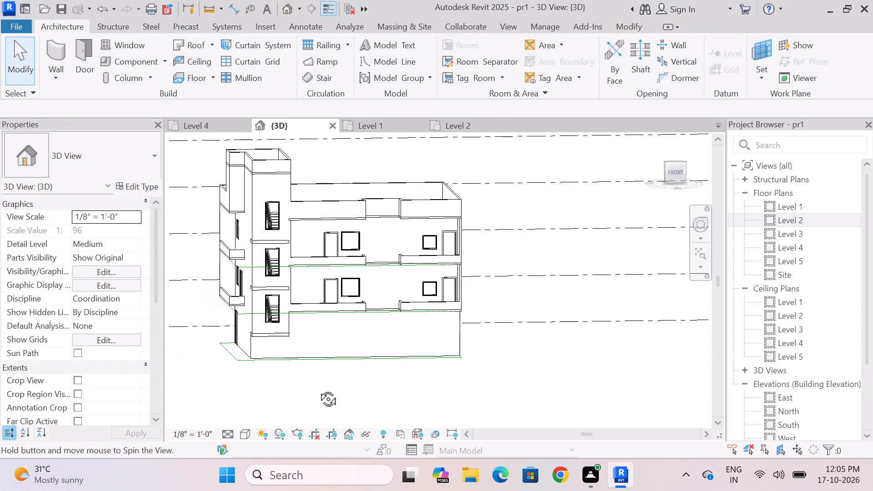
middle_click_drag(318, 389, 432, 394, "shift")
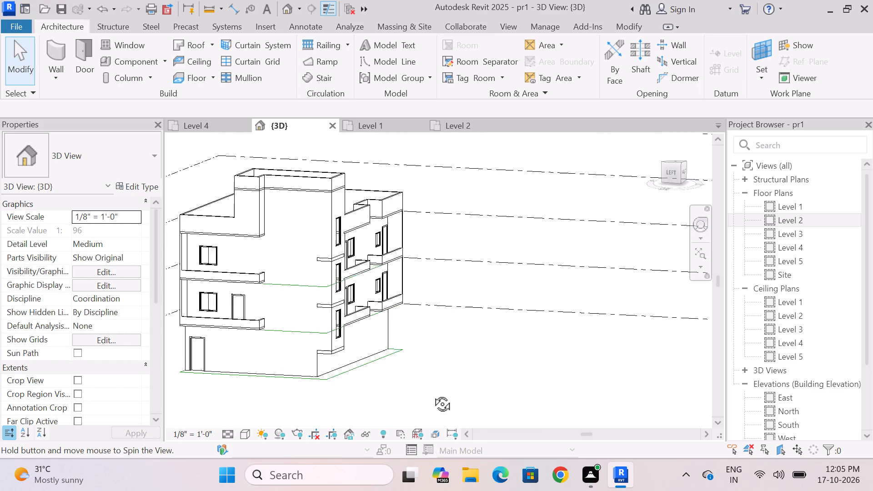
middle_click_drag(432, 394, 465, 386, "shift")
left_click(296, 298)
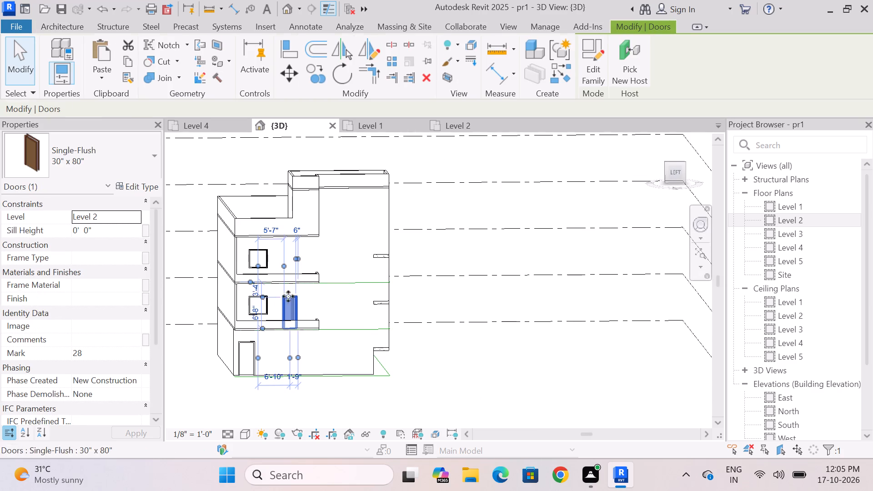
left_click(130, 56)
left_click(114, 69)
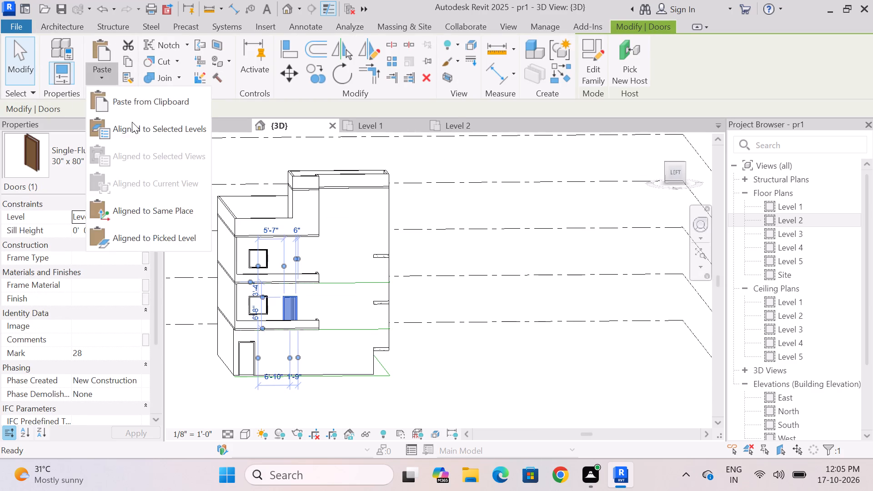
left_click(132, 122)
left_click(186, 179)
left_click(231, 347)
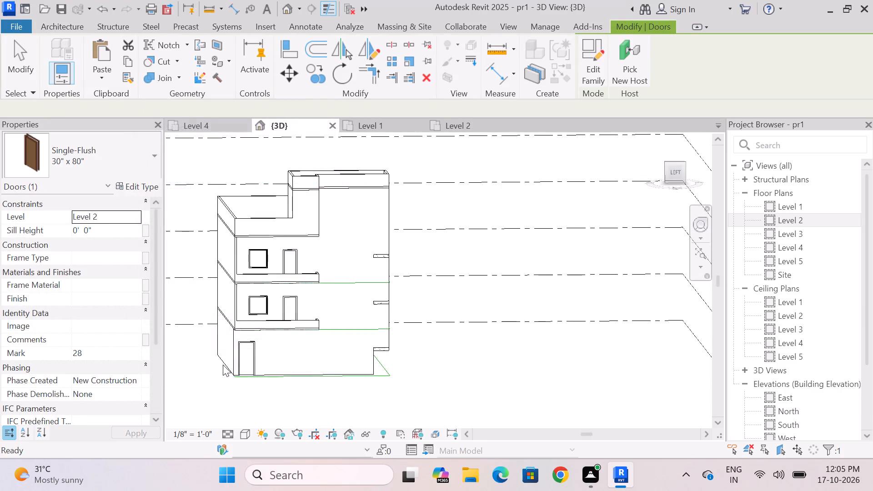
key("Escape")
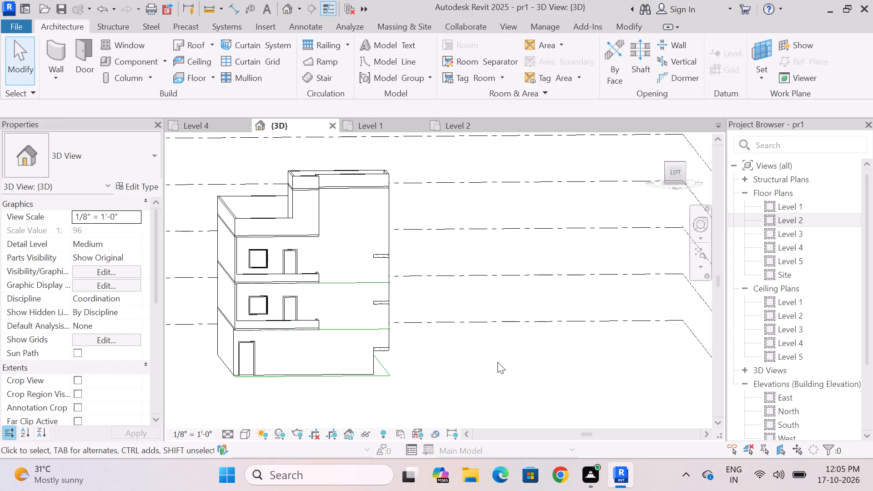
In the Level 1 floor plan, delete the Single-Flush 36" x 84" exterior door in the top-left room's left wall.
middle_click_drag(491, 361, 492, 349, "shift")
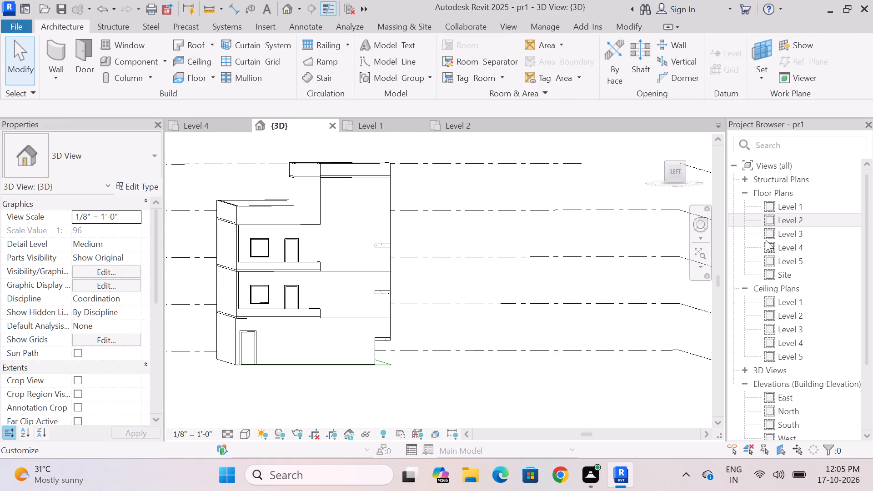
double_click(788, 204)
scroll(346, 312, "down", 4)
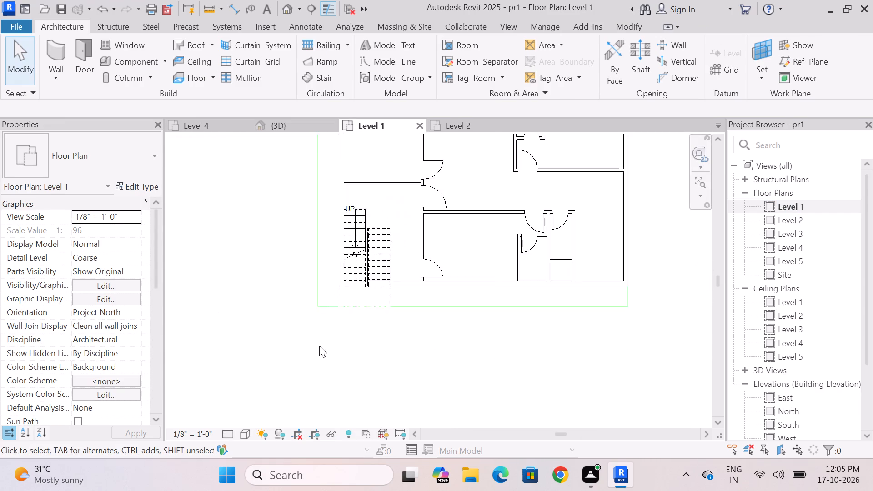
scroll(319, 346, "down", 3)
scroll(340, 201, "up", 6)
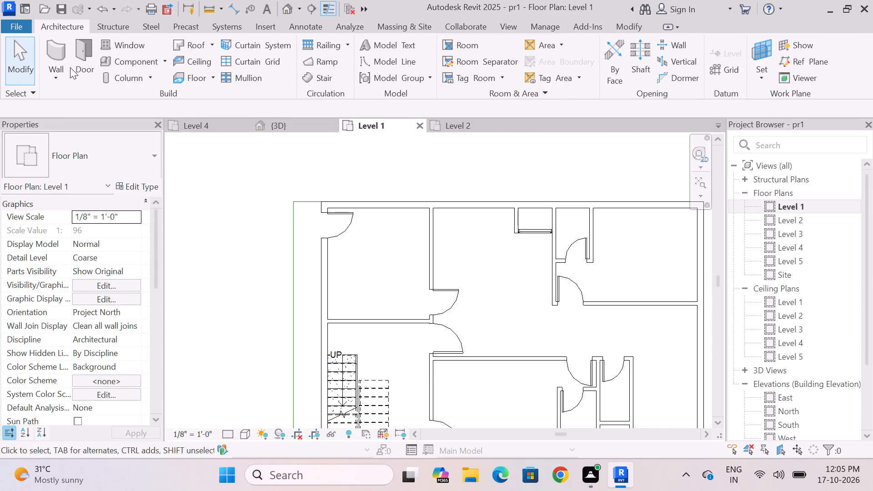
left_click(291, 133)
left_click(291, 130)
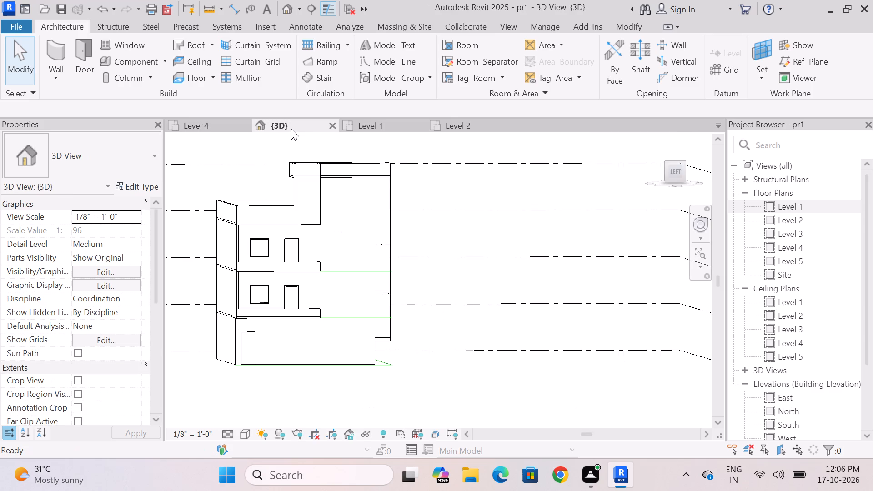
double_click(787, 204)
scroll(332, 232, "up", 1)
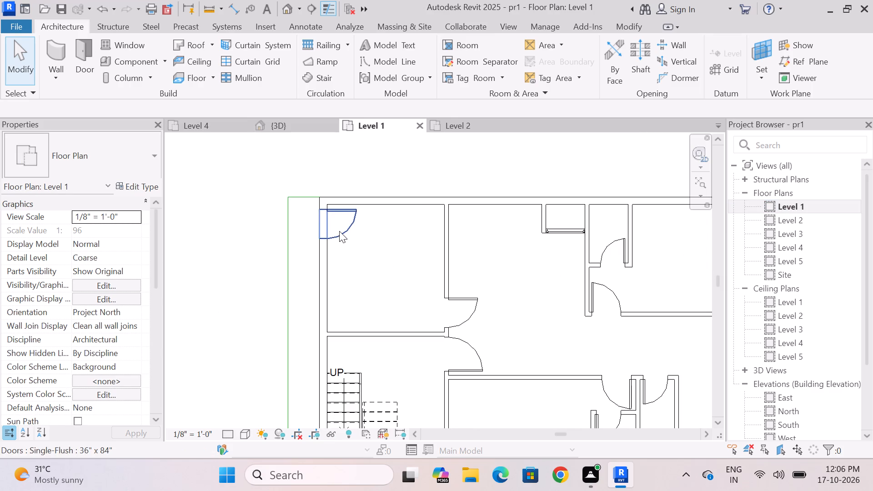
left_click(339, 231)
key("Delete")
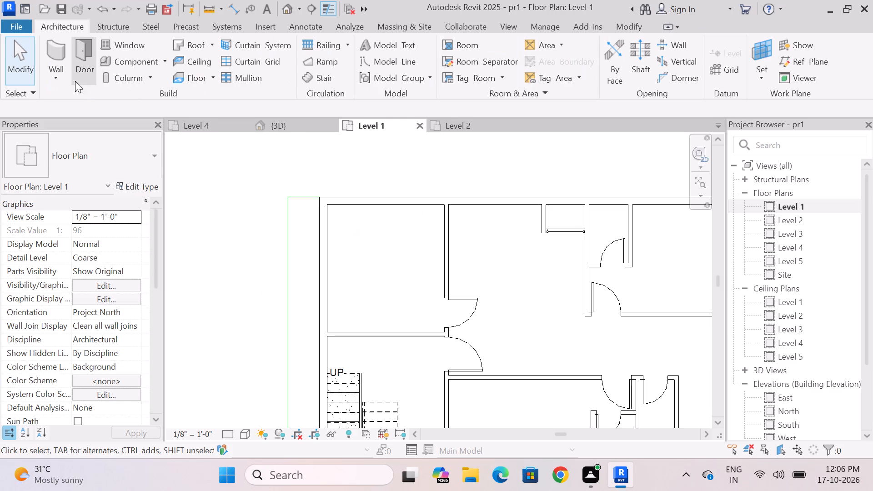
In the 3D view, copy the Level 2 left-facade window and 30" x 80" door together and paste them aligned to Level 1.
double_click(287, 133)
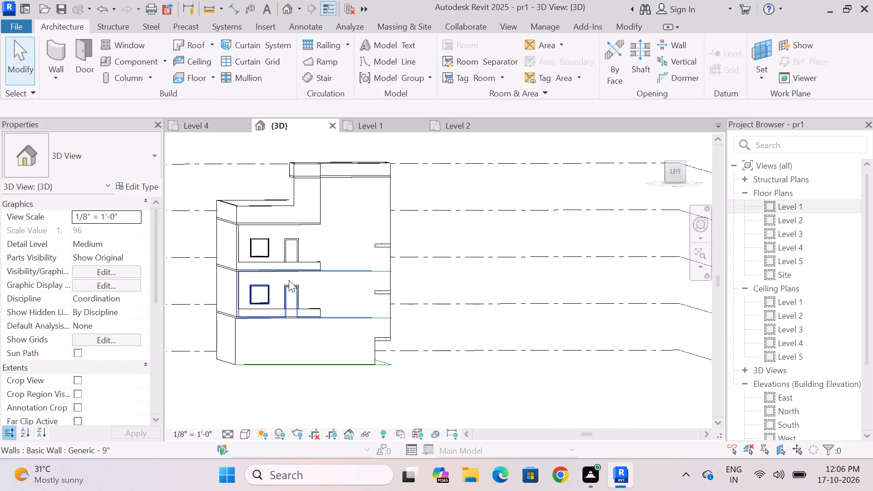
scroll(295, 287, "up", 3)
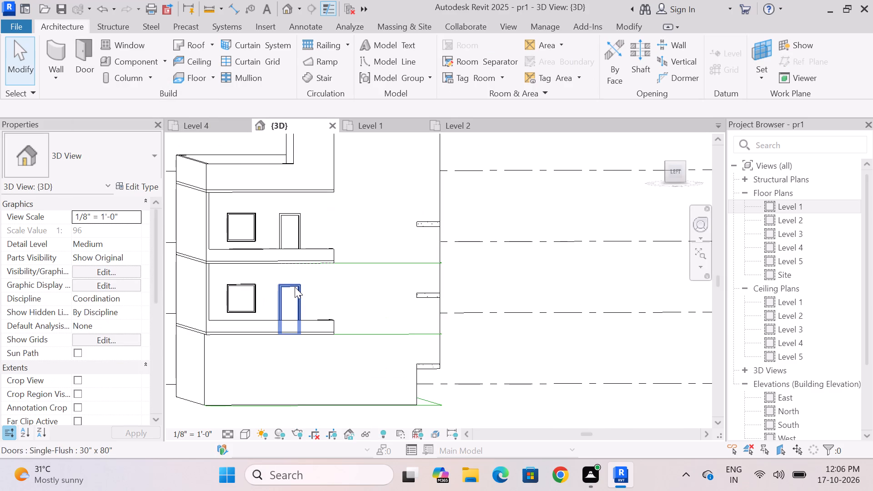
left_click(295, 287, "ctrl")
left_click(252, 288, "ctrl")
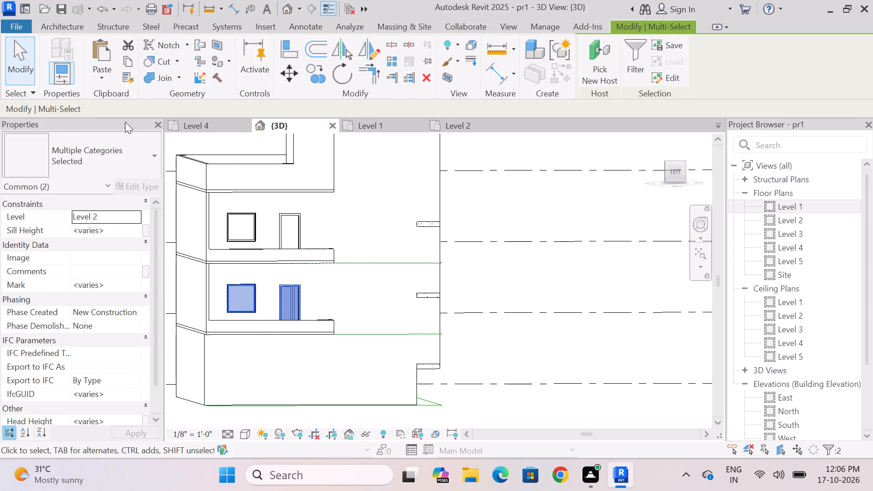
left_click(131, 64)
left_click(111, 81)
left_click(131, 123)
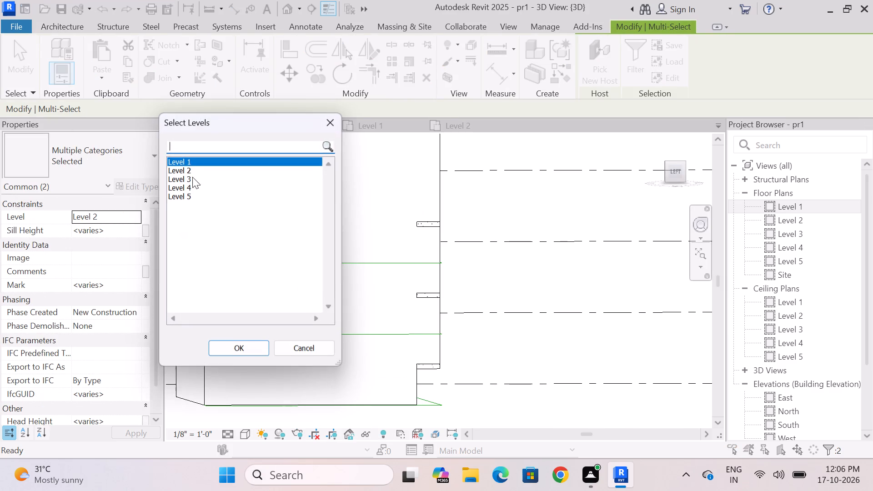
left_click(228, 350)
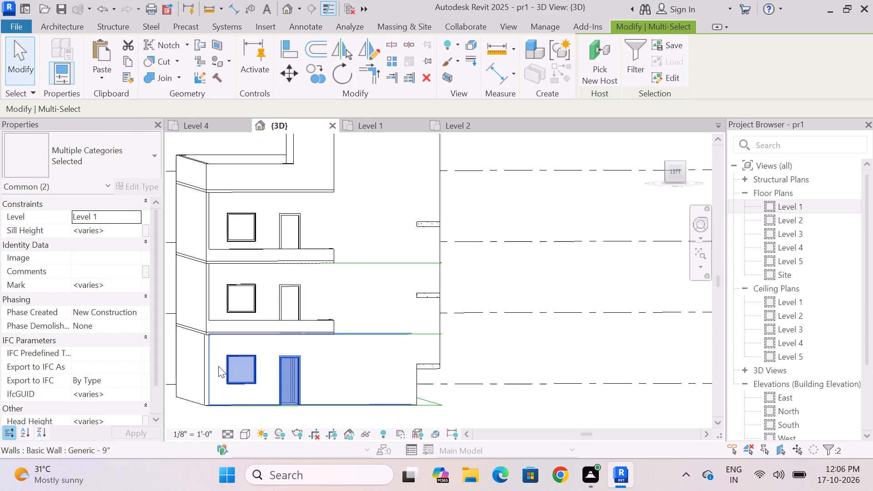
key("Escape")
Examine the left and front facades of the whole building in the 3D view.
middle_click_drag(533, 318, 517, 324)
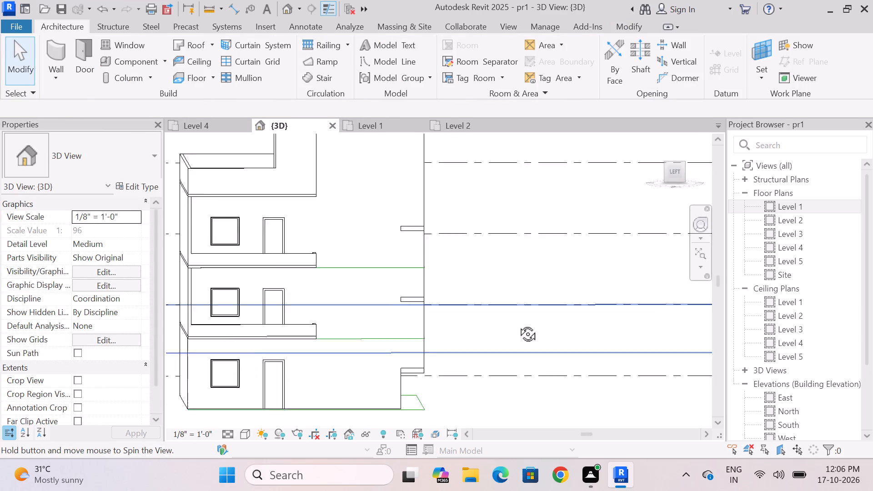
middle_click_drag(517, 324, 489, 328)
scroll(506, 285, "down", 6)
middle_click_drag(517, 368, 492, 368, "shift")
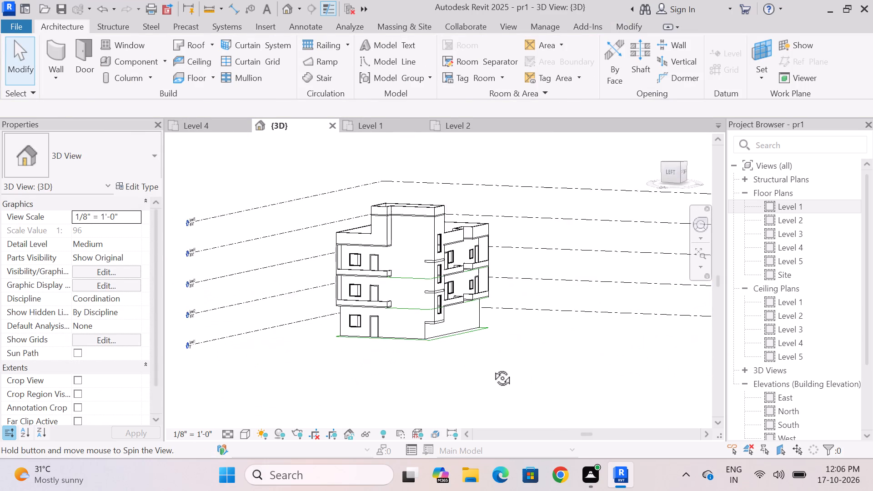
middle_click_drag(492, 368, 415, 362, "shift")
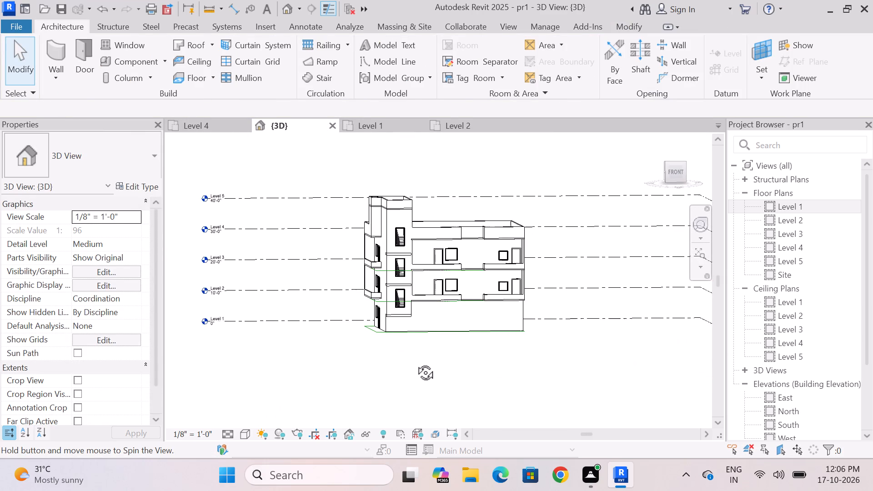
middle_click_drag(415, 362, 497, 362, "shift")
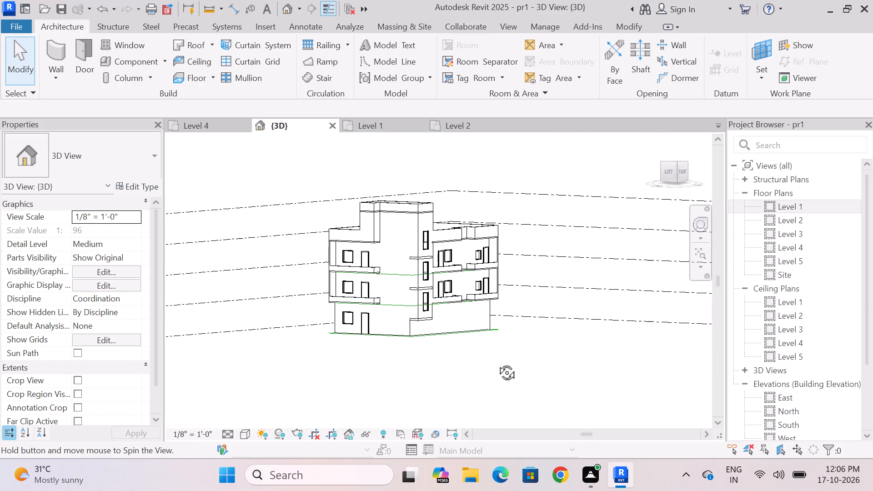
middle_click_drag(497, 362, 441, 375, "shift")
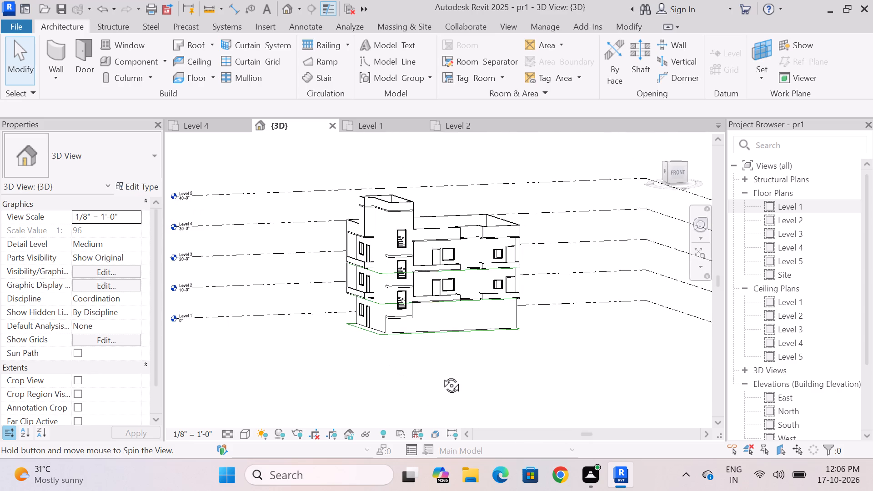
middle_click_drag(441, 375, 442, 382, "shift")
Delete the front and left-side green model lines around the building at Level 2 and Level 3.
middle_click_drag(427, 361, 414, 416, "shift")
scroll(394, 319, "up", 3)
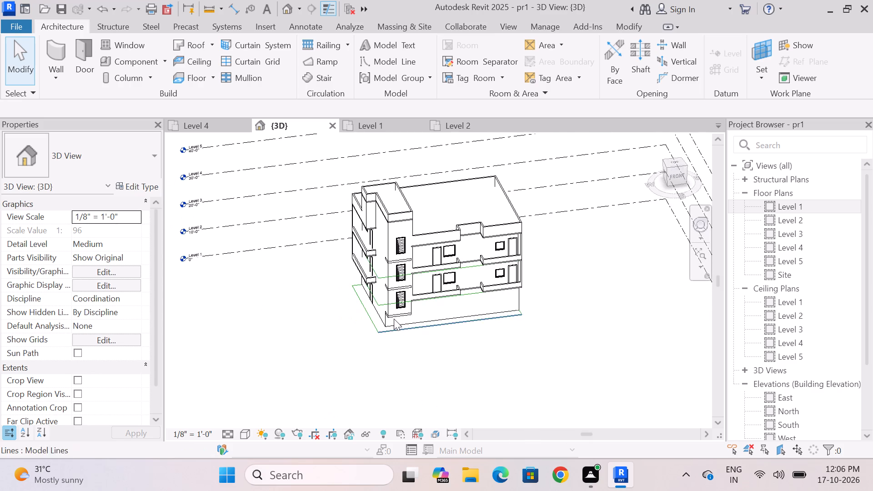
scroll(394, 319, "up", 2)
left_click(360, 287)
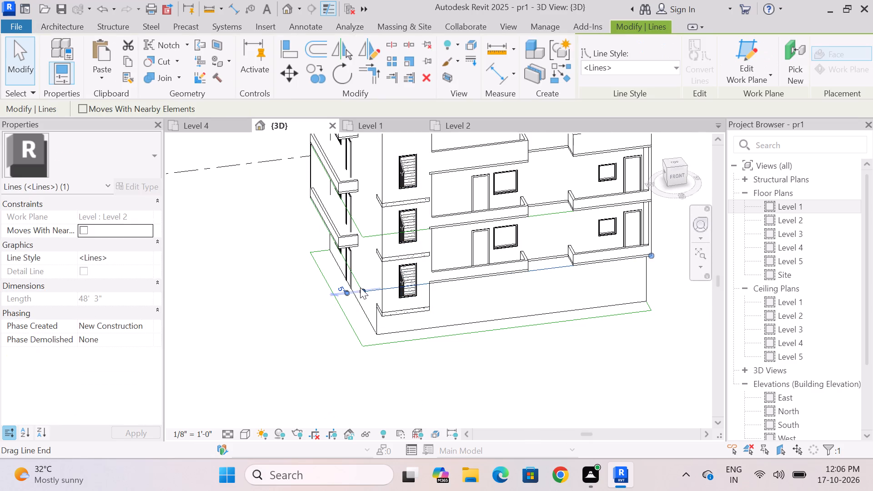
key("Delete")
left_click(361, 286)
key("Delete")
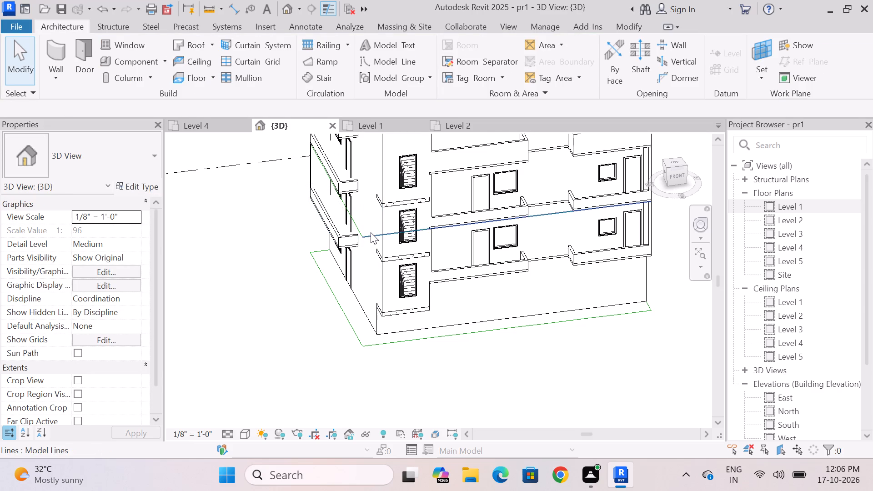
left_click(371, 233)
key("Delete")
left_click(361, 231)
key("Delete")
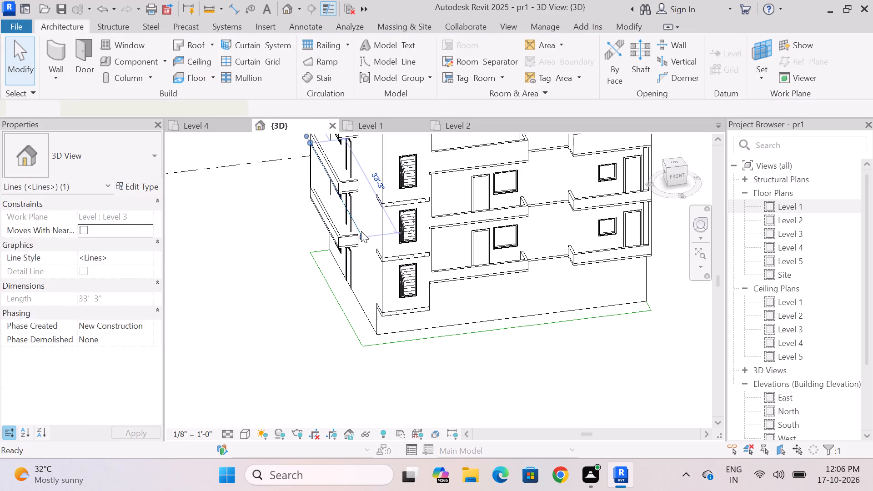
left_click(375, 348)
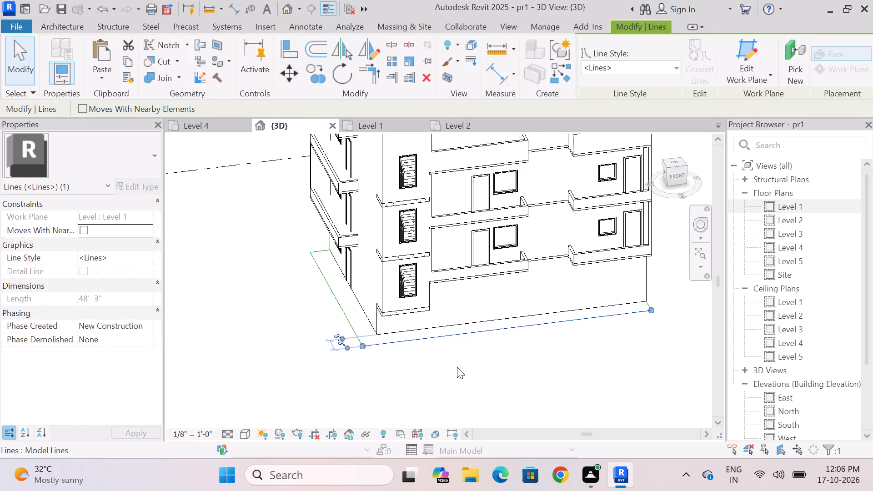
left_click(457, 367)
Examine the ground floor's front and left facades in 3D, and the Level 1 floor plan around the staircase and front rooms.
middle_click_drag(456, 371, 429, 332, "shift")
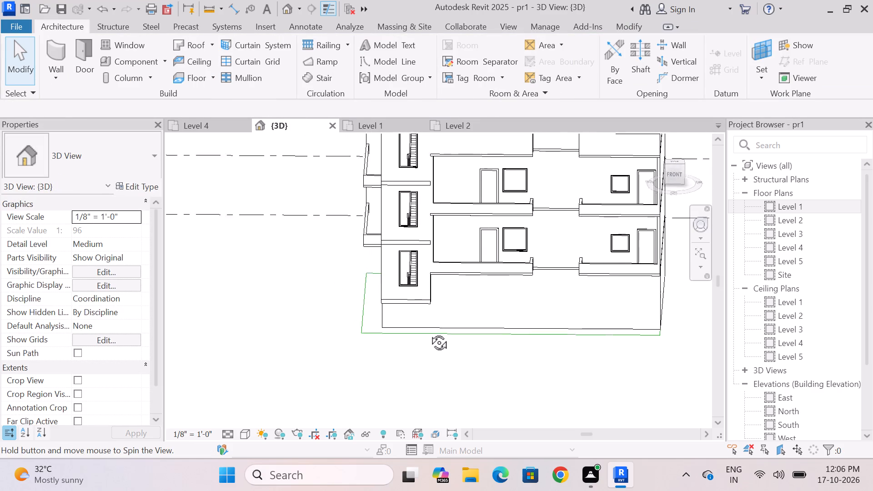
middle_click_drag(429, 332, 445, 322, "shift")
scroll(472, 370, "down", 1)
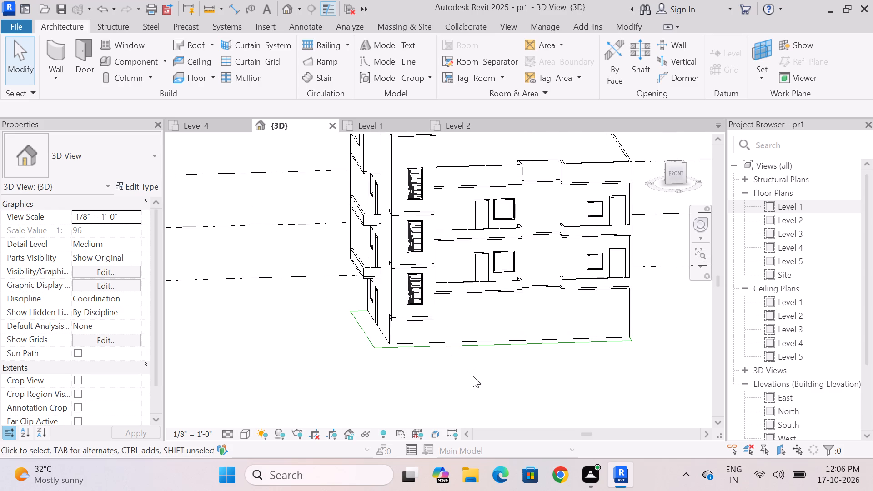
middle_click_drag(473, 376, 578, 354, "shift")
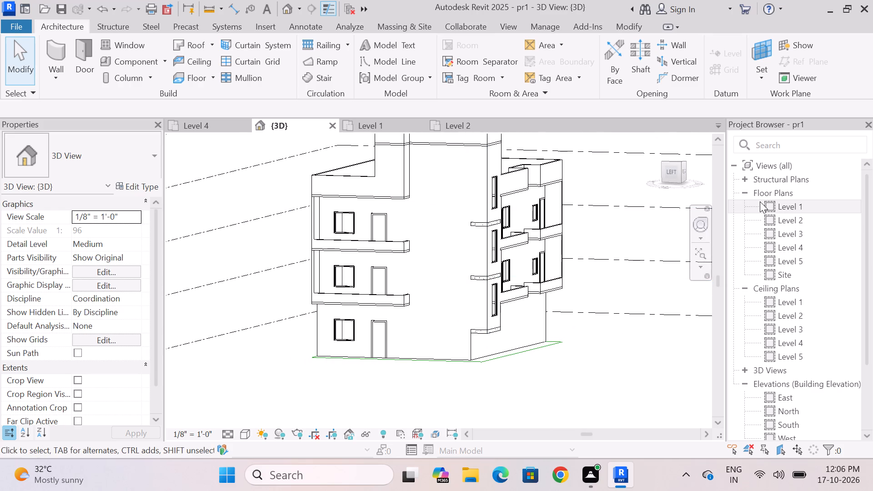
left_click(369, 129)
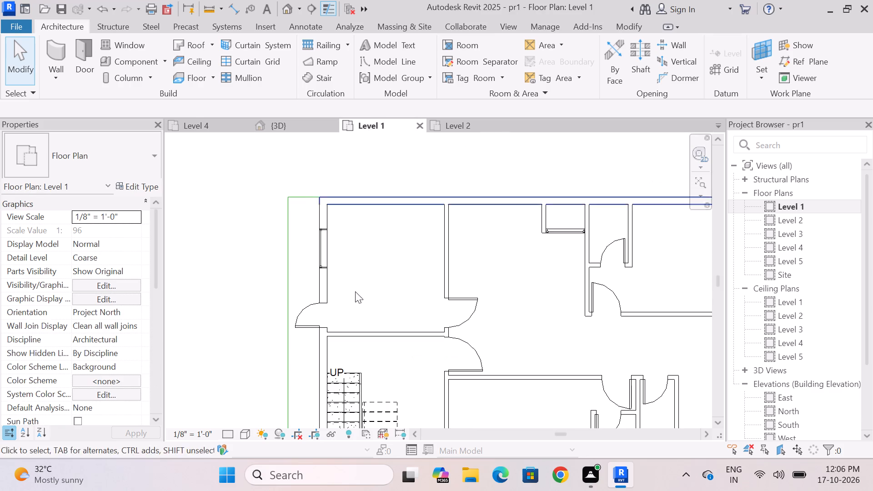
scroll(365, 372, "down", 7)
scroll(385, 411, "up", 7)
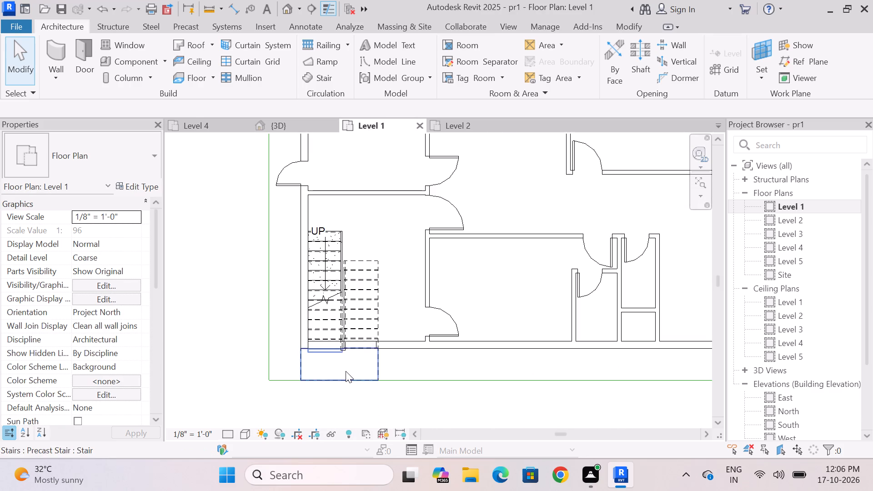
scroll(346, 371, "up", 3)
scroll(247, 276, "down", 3)
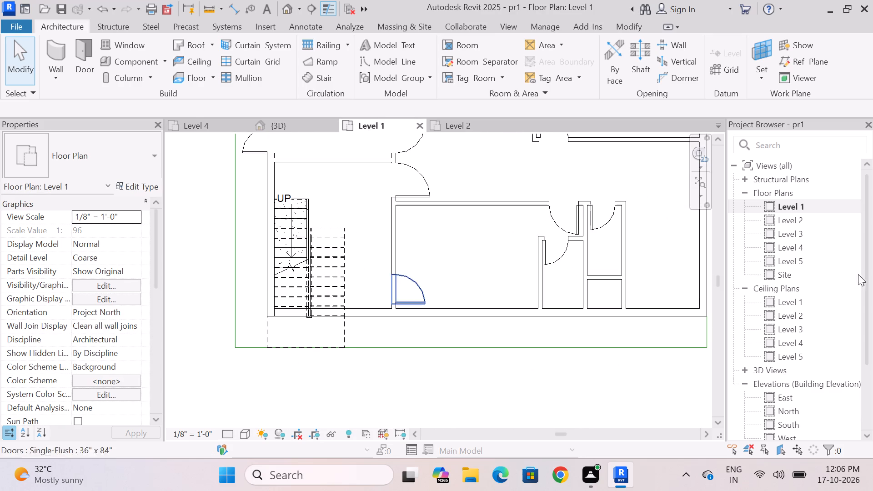
double_click(779, 210)
scroll(411, 312, "down", 2)
scroll(374, 309, "up", 2)
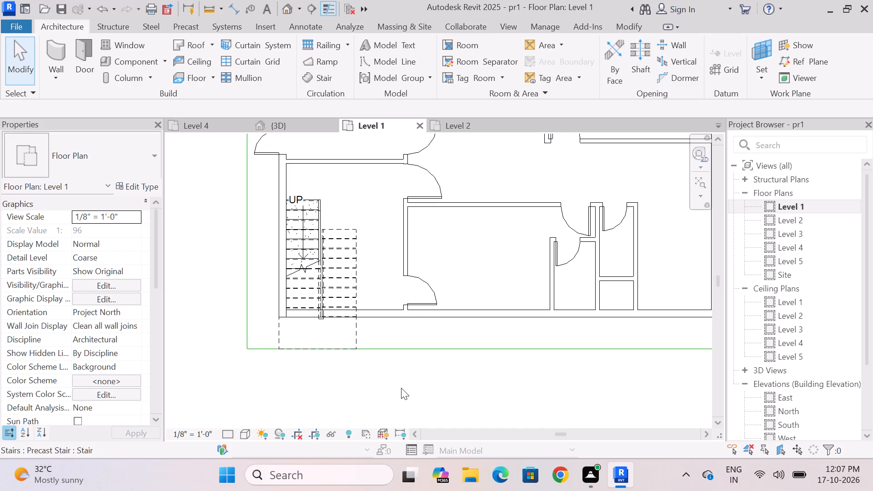
Examine the ground floor's left and front facades against the upper levels in the 3D view.
scroll(401, 388, "down", 1)
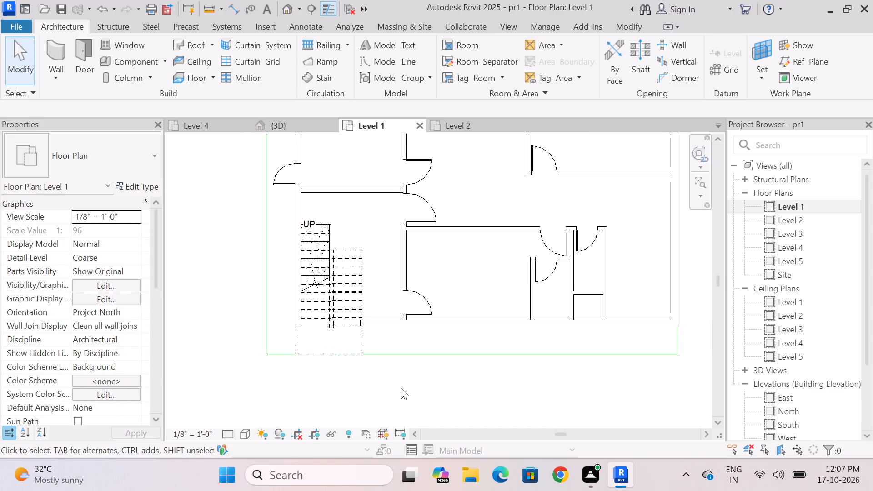
left_click(292, 127)
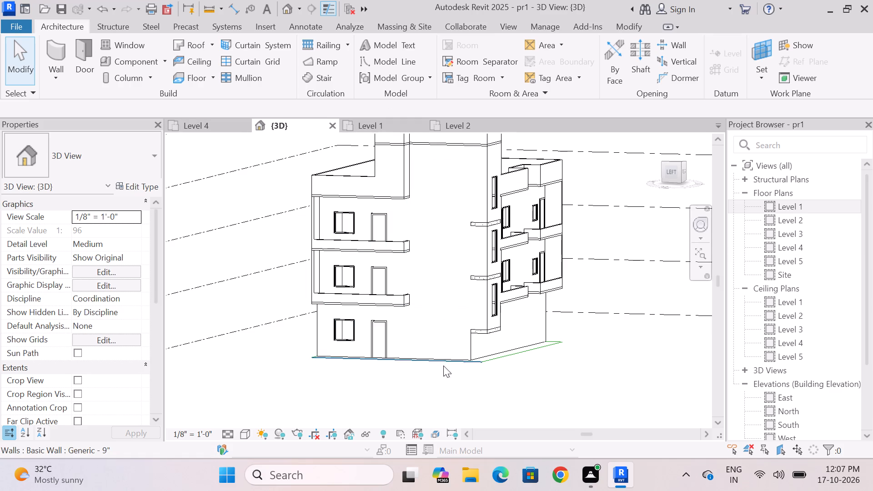
middle_click_drag(583, 380, 473, 374, "shift")
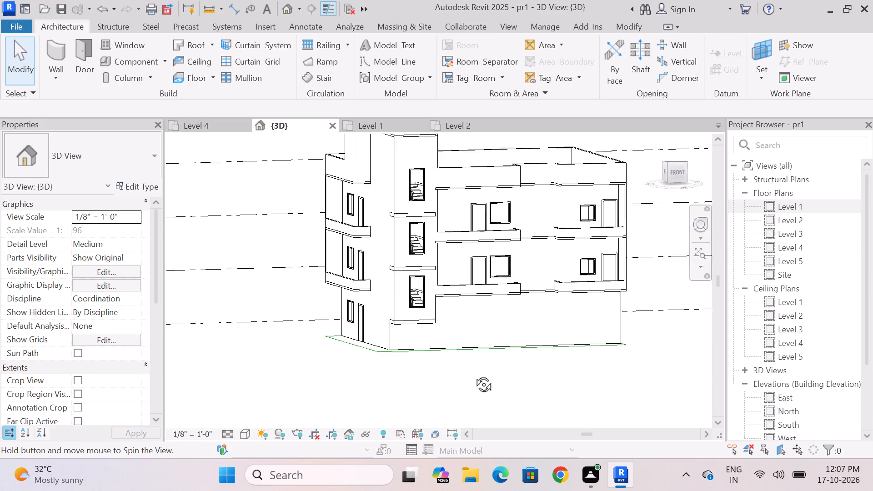
middle_click_drag(473, 374, 471, 374, "shift")
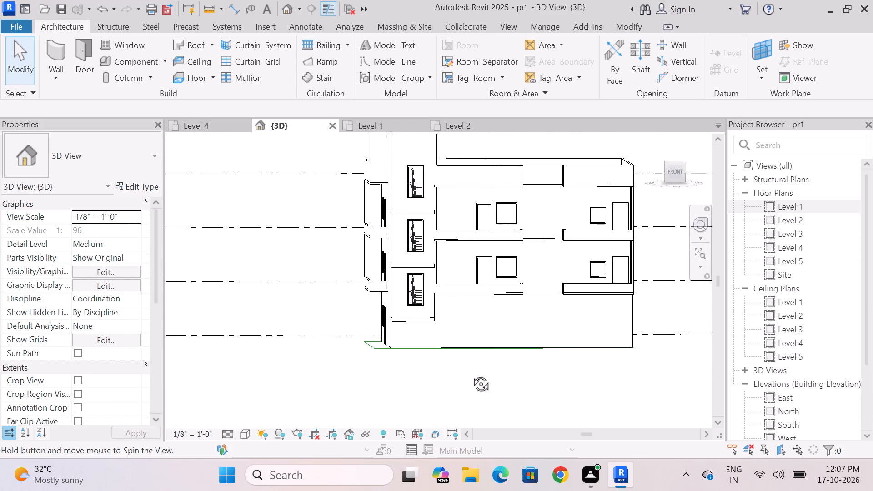
middle_click_drag(471, 374, 596, 379, "shift")
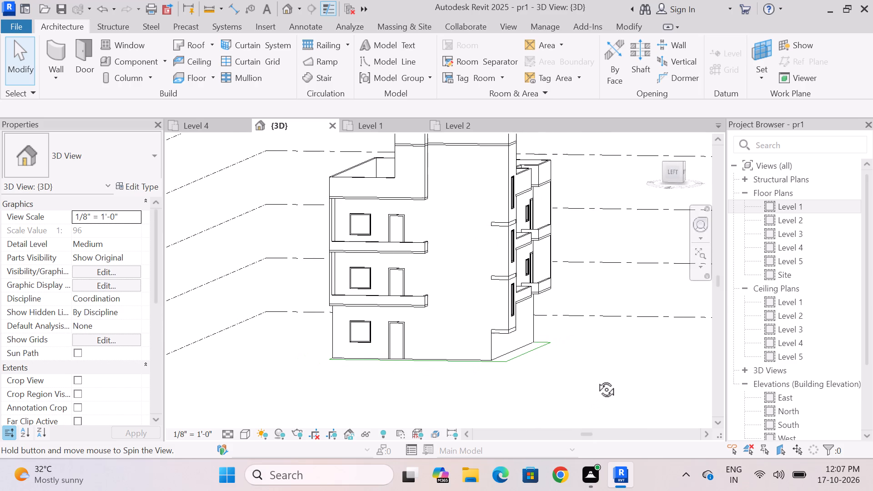
middle_click_drag(596, 379, 450, 373, "shift")
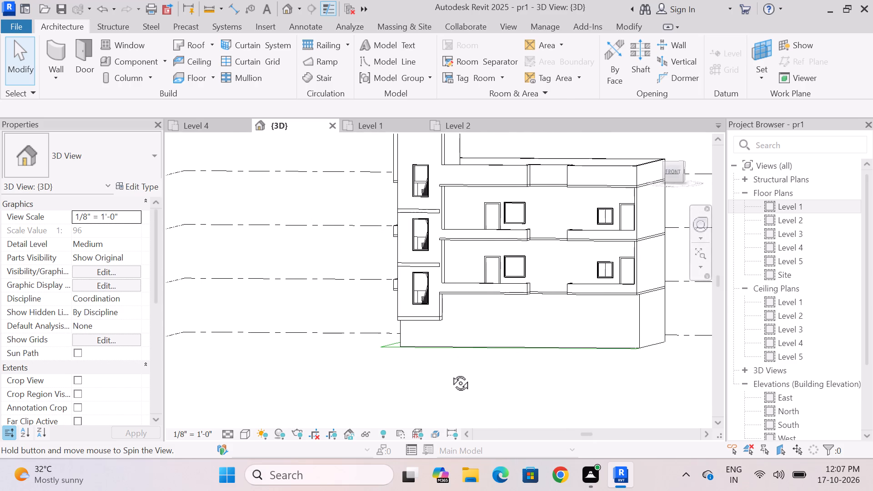
middle_click_drag(450, 373, 468, 376, "shift")
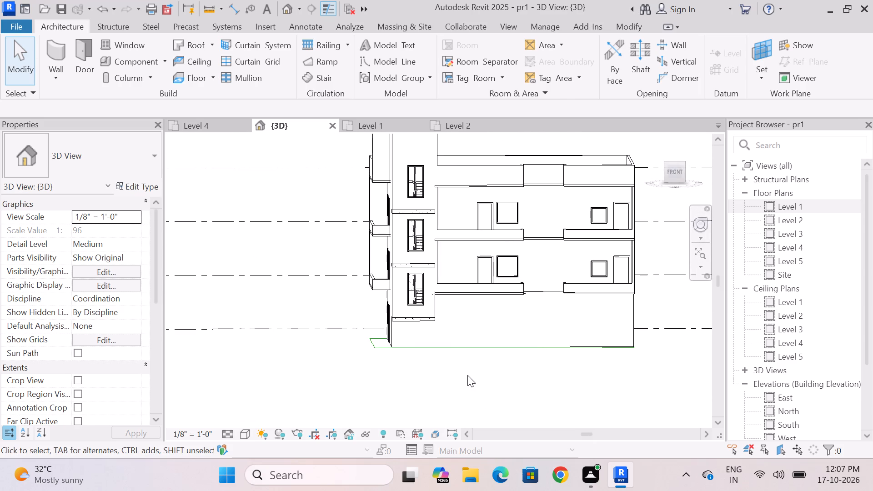
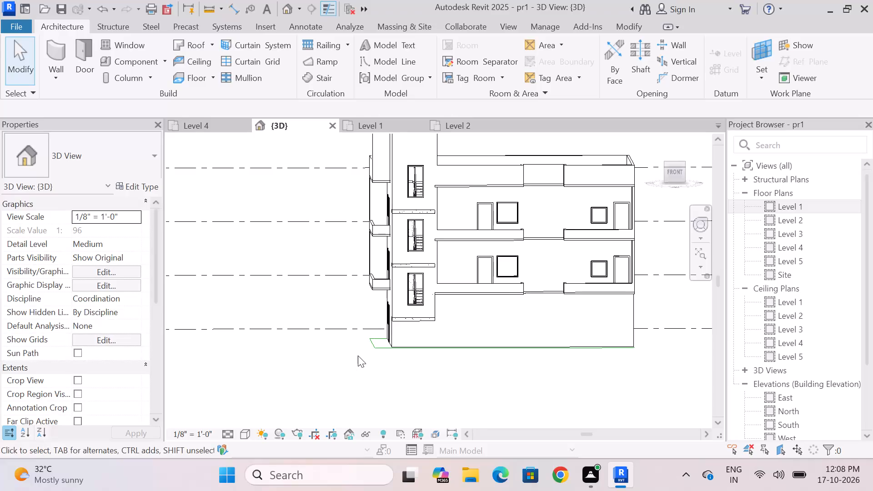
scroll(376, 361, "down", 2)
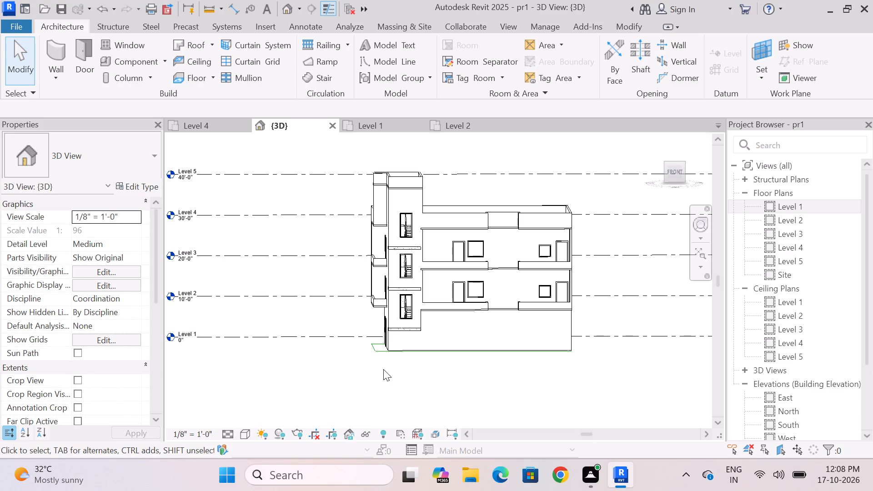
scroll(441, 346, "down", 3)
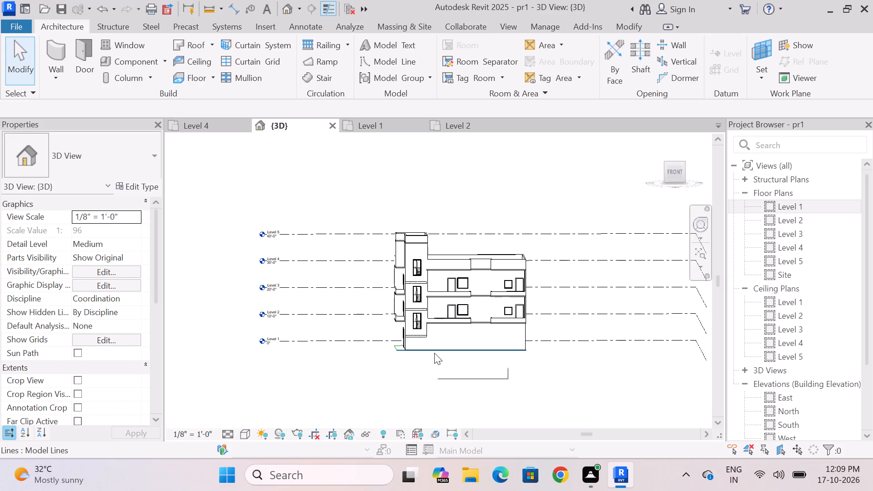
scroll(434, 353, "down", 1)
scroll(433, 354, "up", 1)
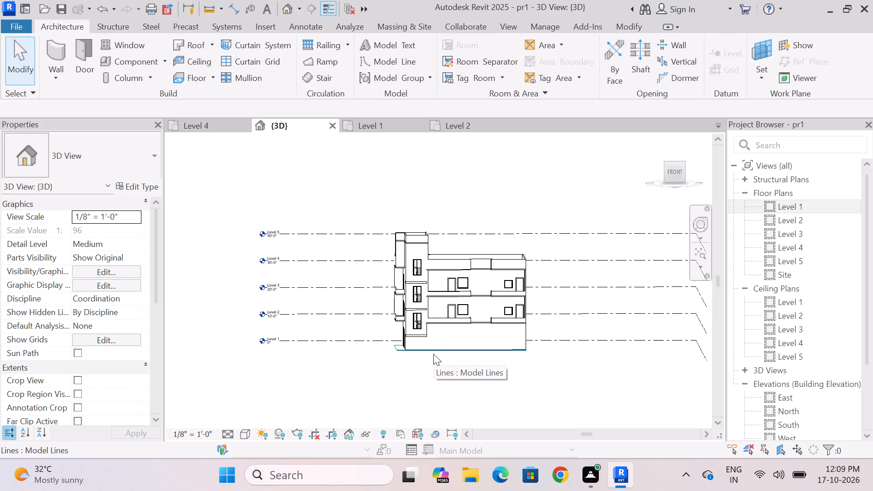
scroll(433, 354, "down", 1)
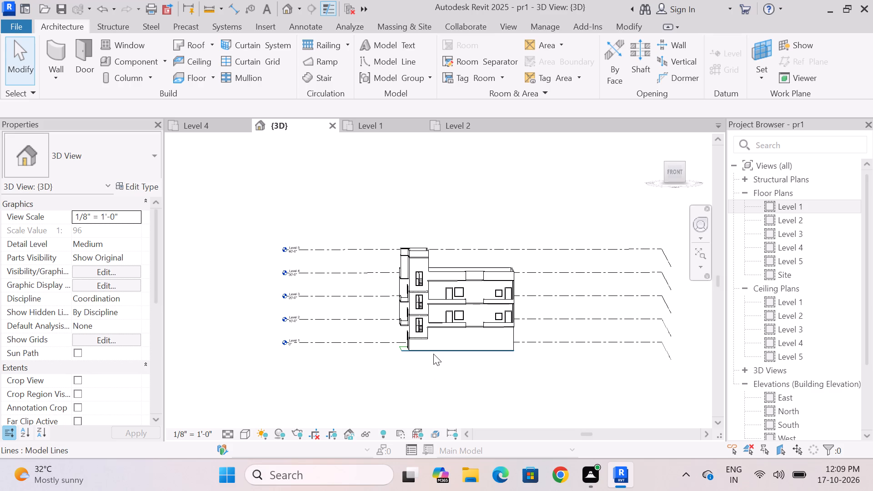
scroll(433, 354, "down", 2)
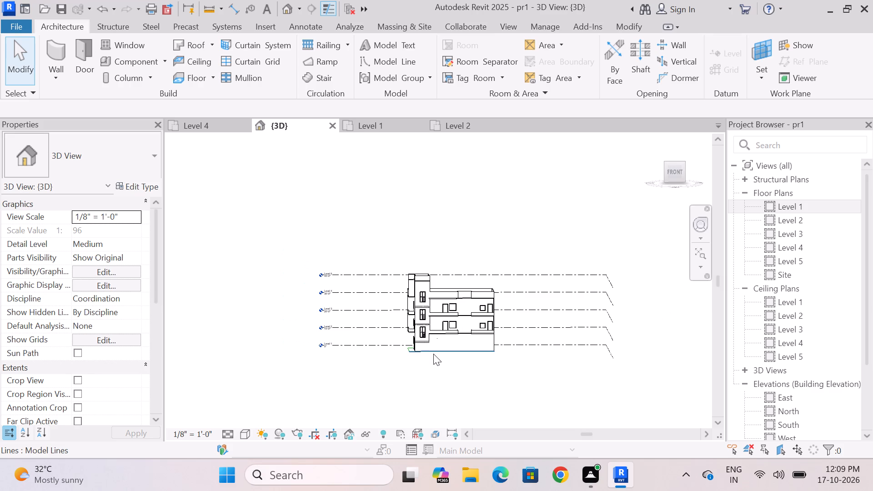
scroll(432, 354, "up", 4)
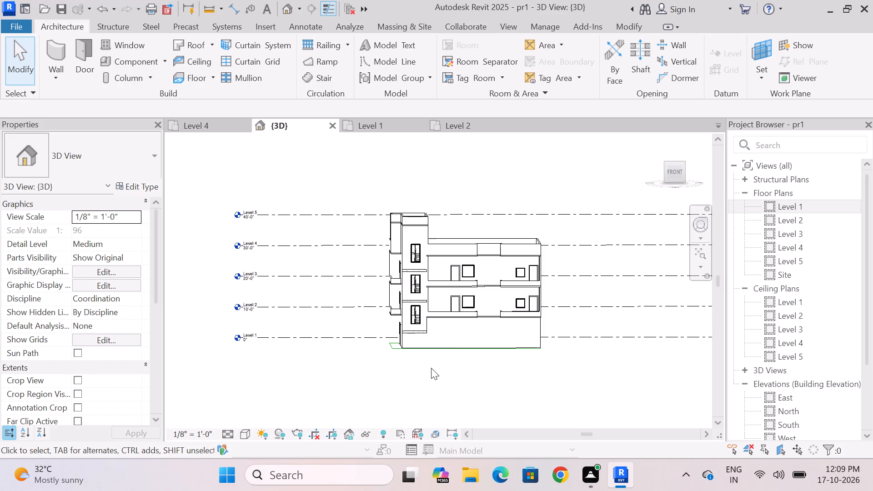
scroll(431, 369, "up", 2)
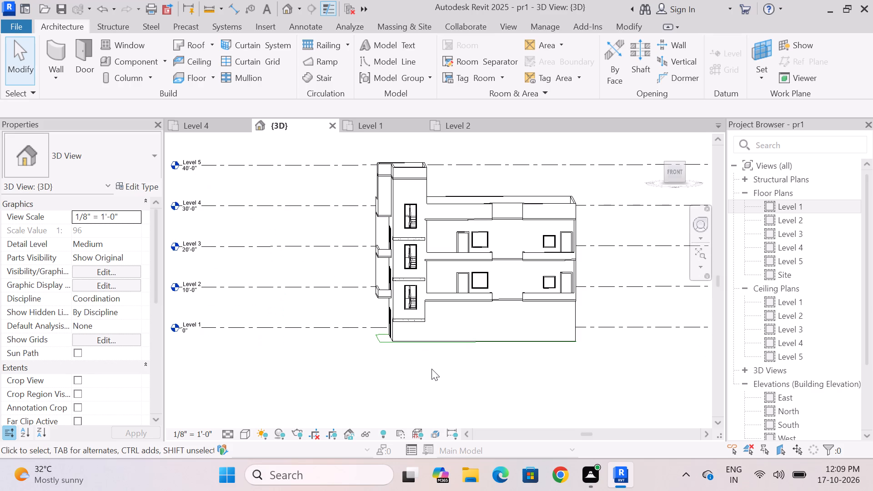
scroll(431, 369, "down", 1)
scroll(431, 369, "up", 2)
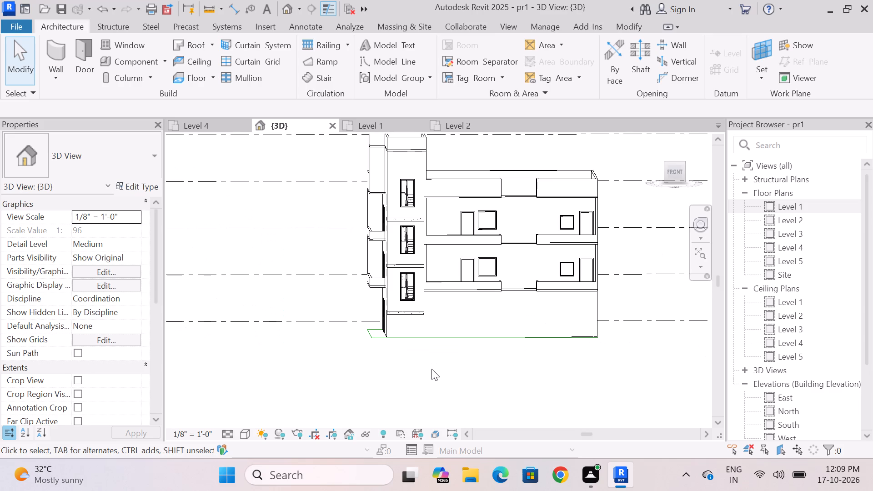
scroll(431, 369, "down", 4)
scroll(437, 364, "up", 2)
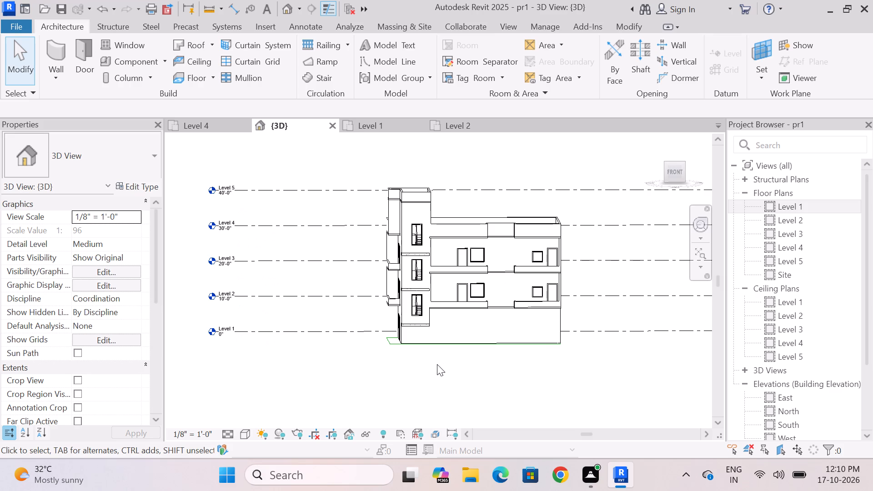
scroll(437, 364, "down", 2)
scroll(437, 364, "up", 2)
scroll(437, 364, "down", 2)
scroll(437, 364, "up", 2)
Examine the building's left facade in the 3D view, comparing the staircase wall with the openings on each level.
middle_click_drag(436, 366, 478, 368)
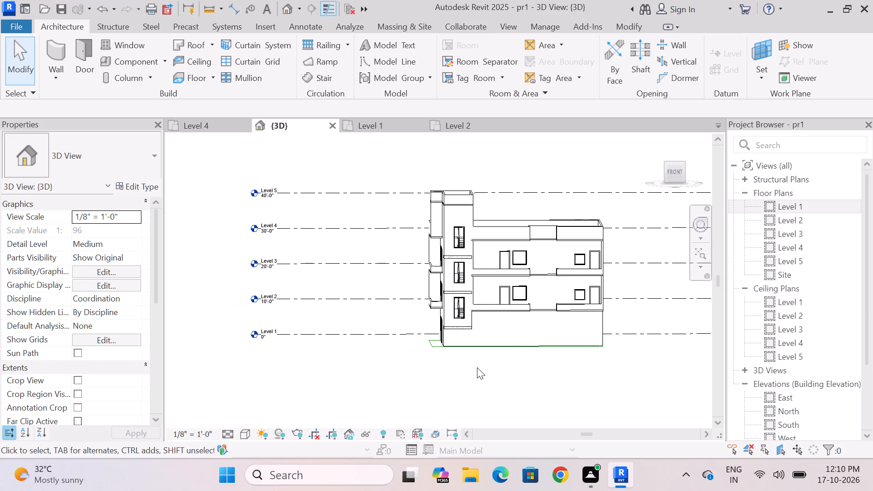
middle_click(477, 367)
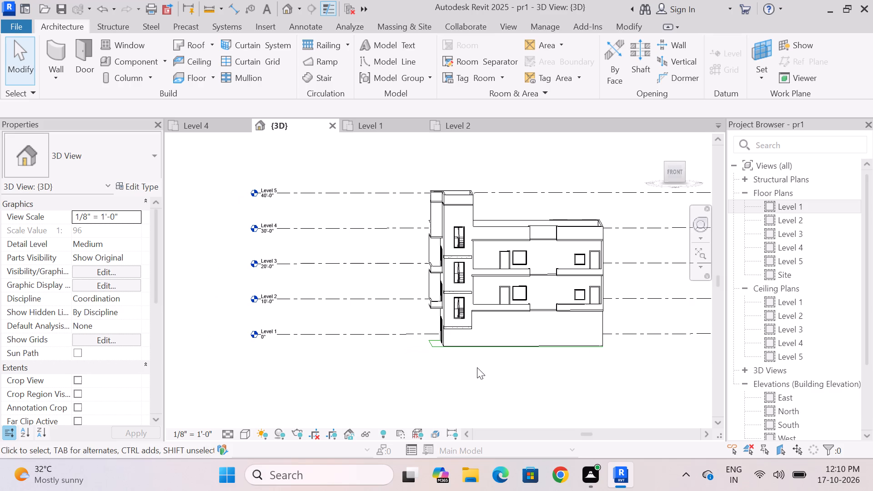
middle_click_drag(467, 376, 517, 380, "shift")
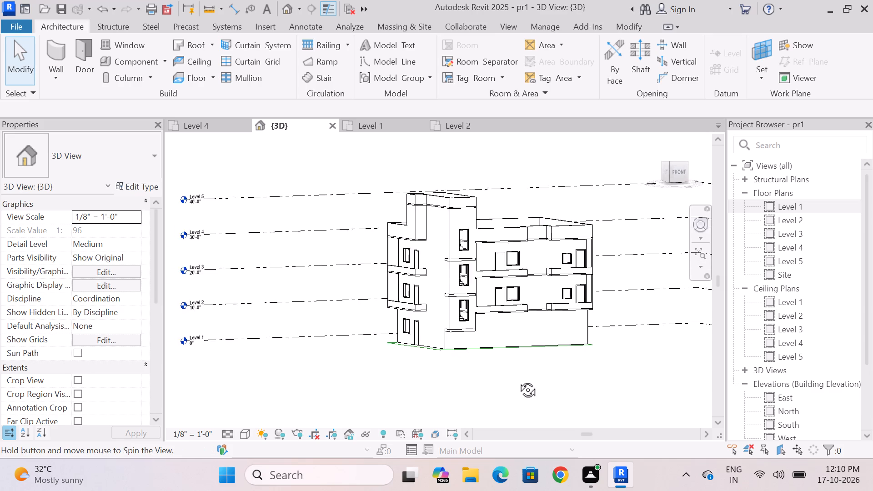
middle_click_drag(517, 380, 597, 375, "shift")
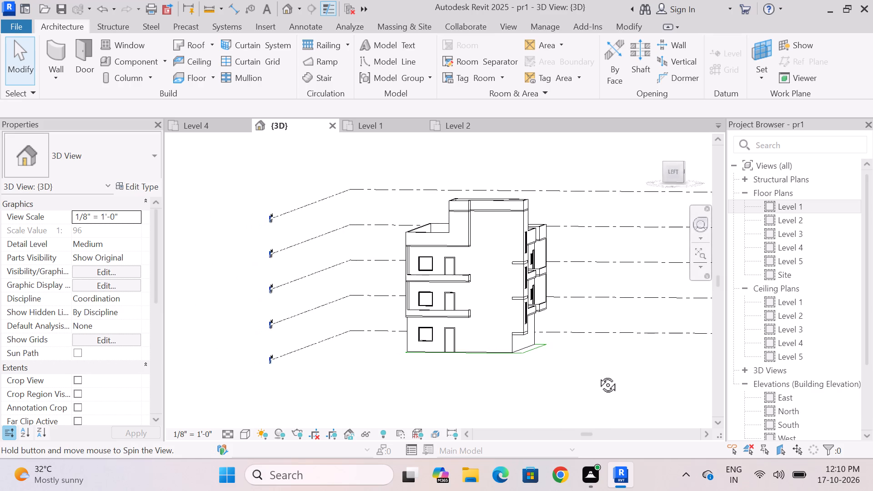
middle_click_drag(597, 375, 593, 375, "shift")
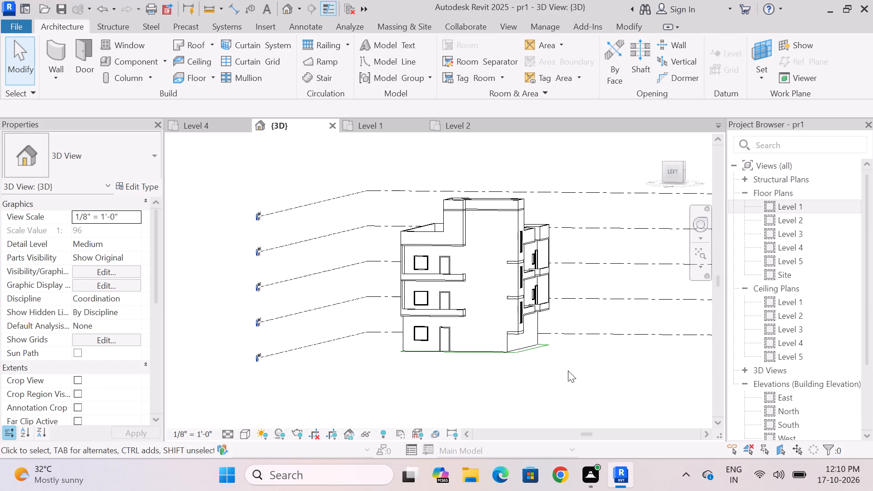
scroll(447, 376, "down", 3)
scroll(473, 291, "up", 7)
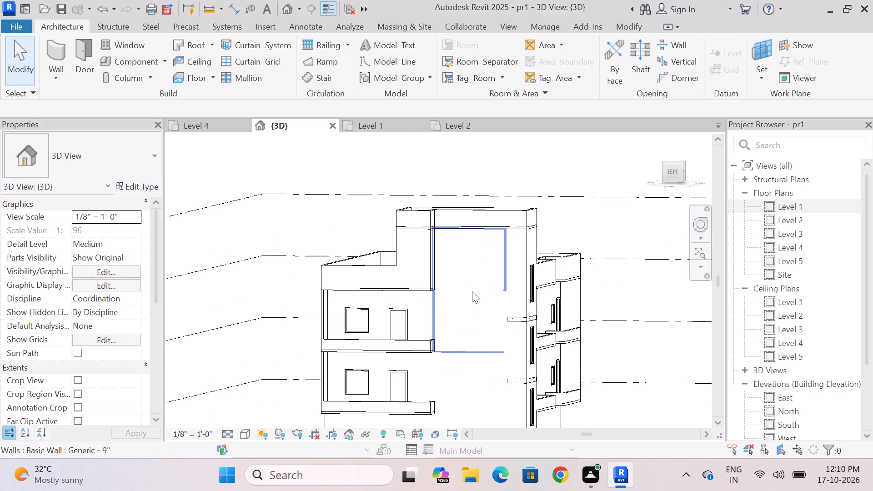
scroll(476, 286, "down", 7)
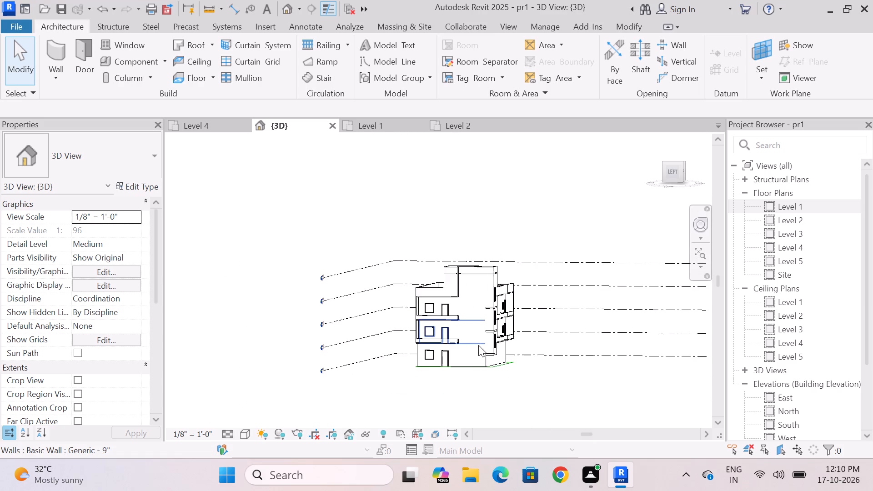
scroll(478, 346, "up", 7)
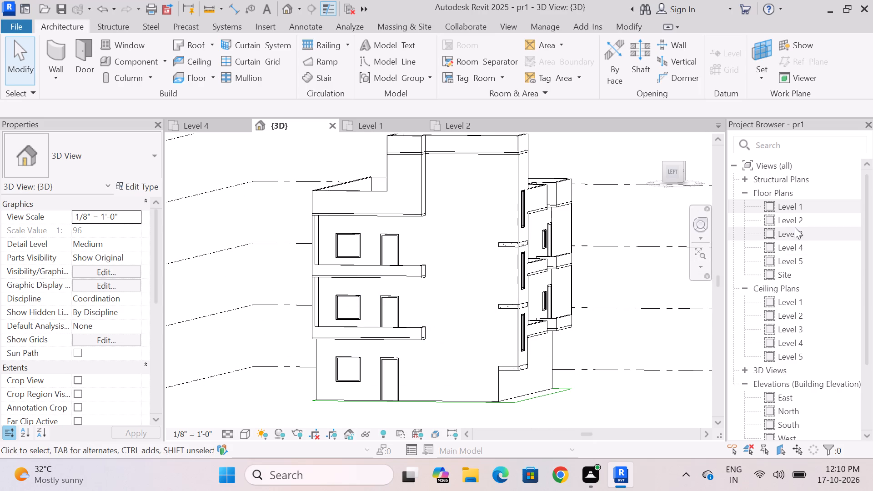
Open the Level 2 floor plan and examine the staircase and its left exterior wall.
double_click(797, 224)
scroll(591, 318, "down", 5)
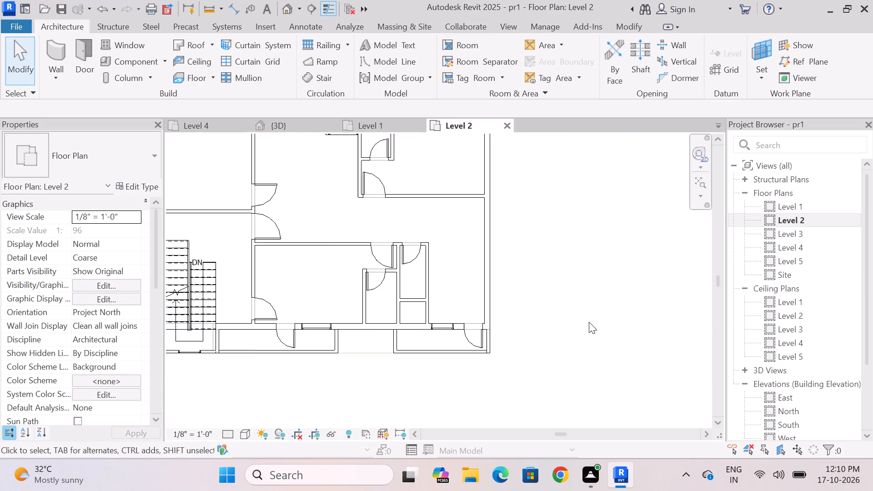
scroll(249, 270, "up", 5)
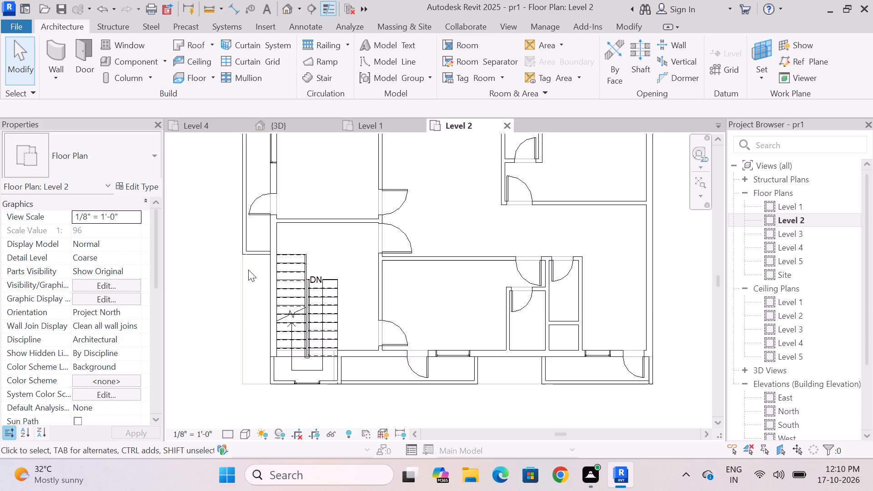
scroll(248, 270, "up", 2)
scroll(248, 271, "down", 4)
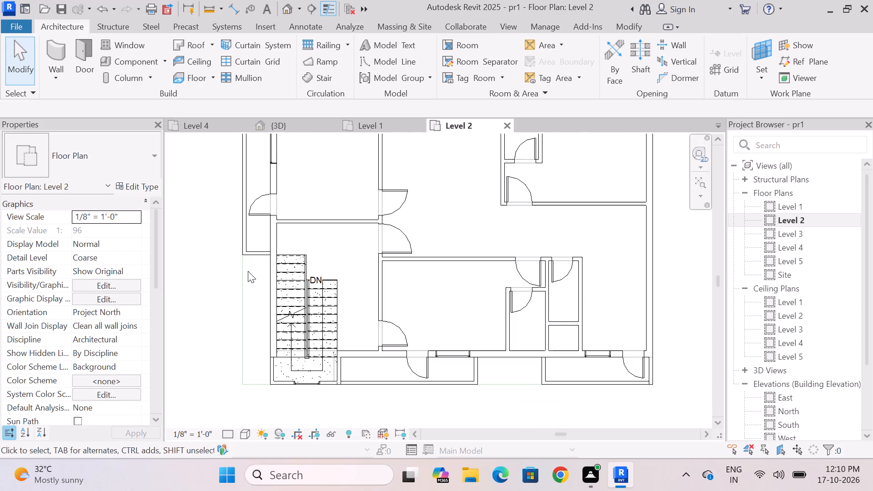
scroll(248, 271, "down", 3)
scroll(246, 287, "up", 3)
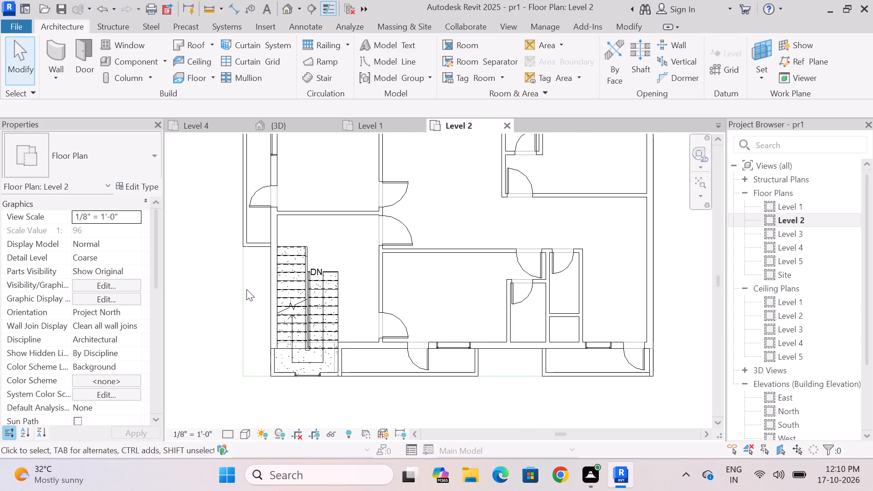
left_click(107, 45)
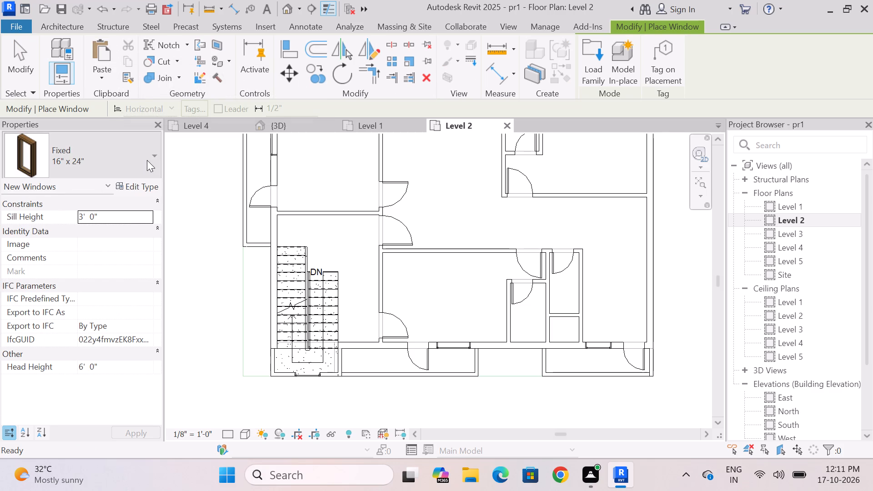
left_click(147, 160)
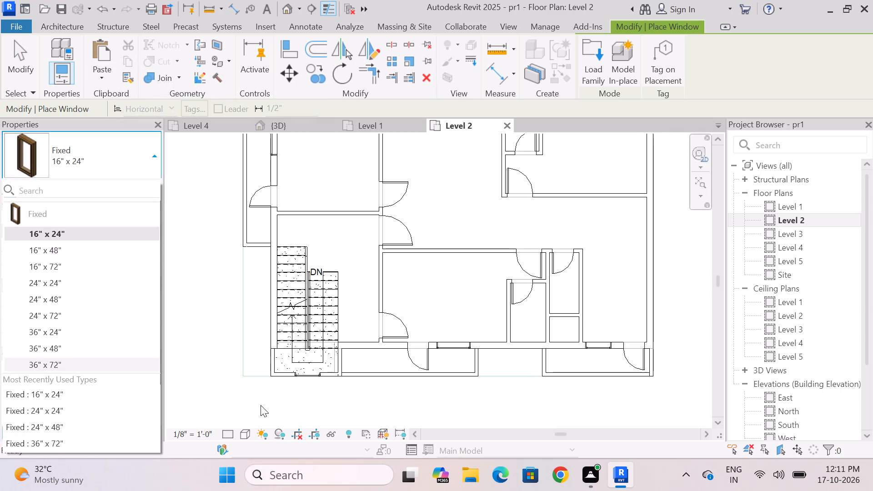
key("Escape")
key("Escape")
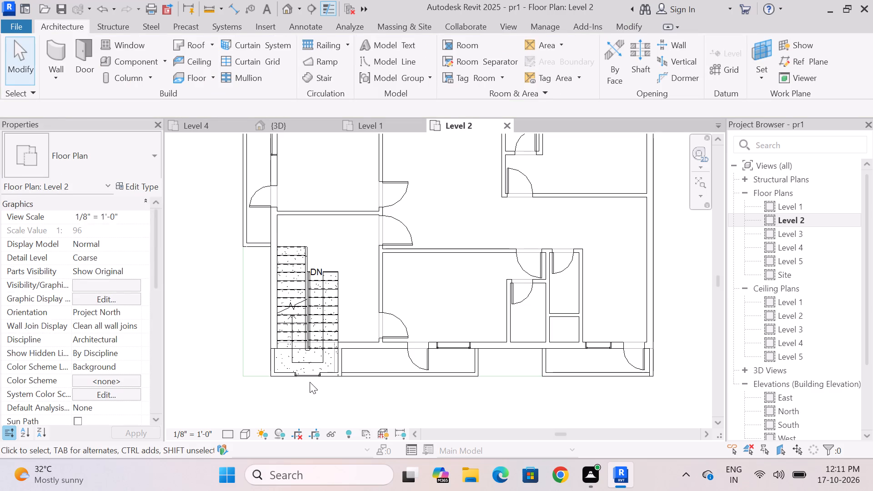
Check the type of the existing window in the staircase's front wall on Level 2.
scroll(306, 373, "up", 8)
key("Escape")
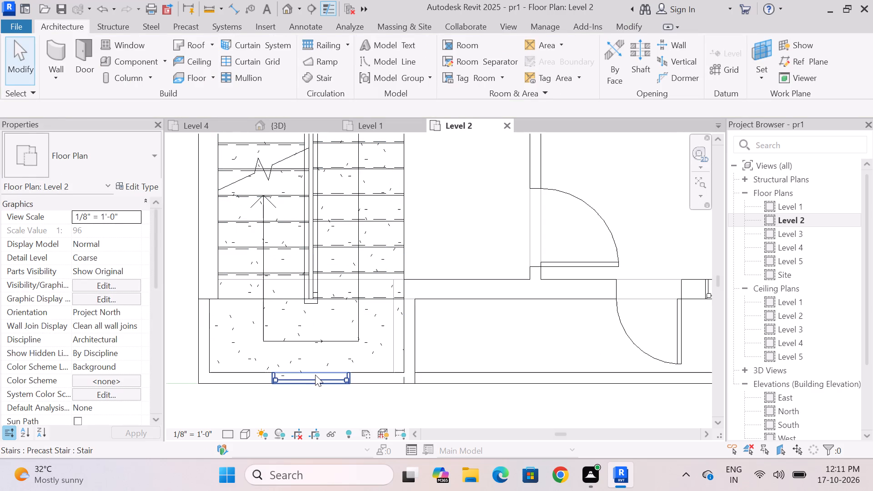
left_click(315, 375)
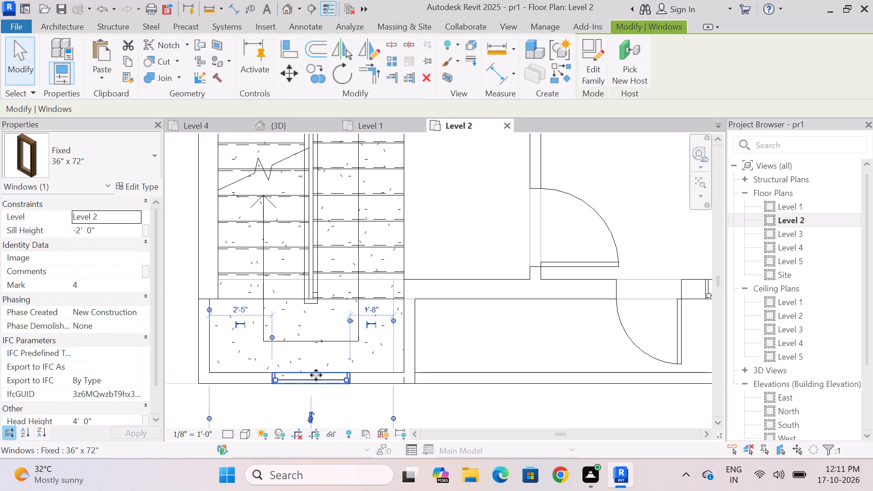
key("Escape")
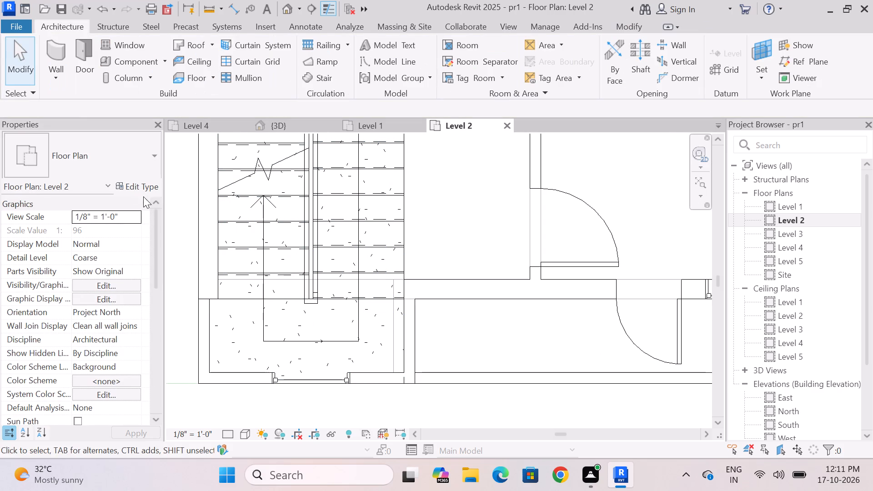
Place a Fixed 36" x 72" window in the staircase's left exterior wall on Level 2, about midway along the flight.
left_click(114, 40)
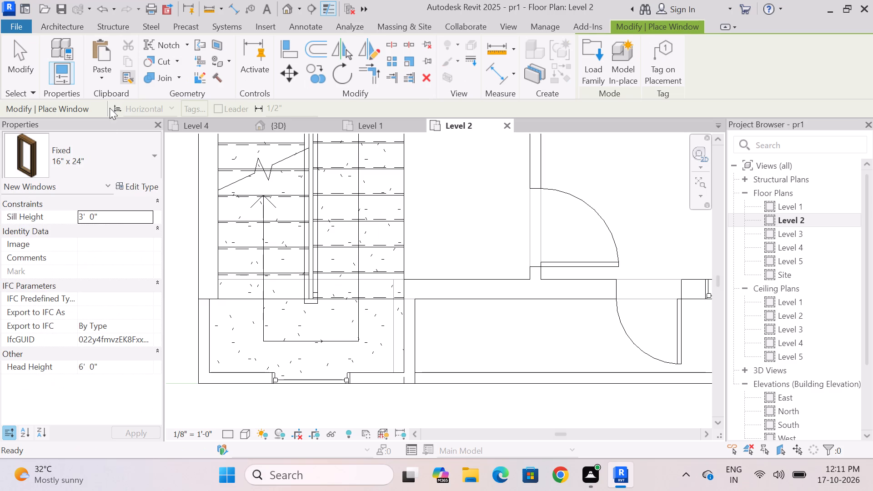
left_click(137, 155)
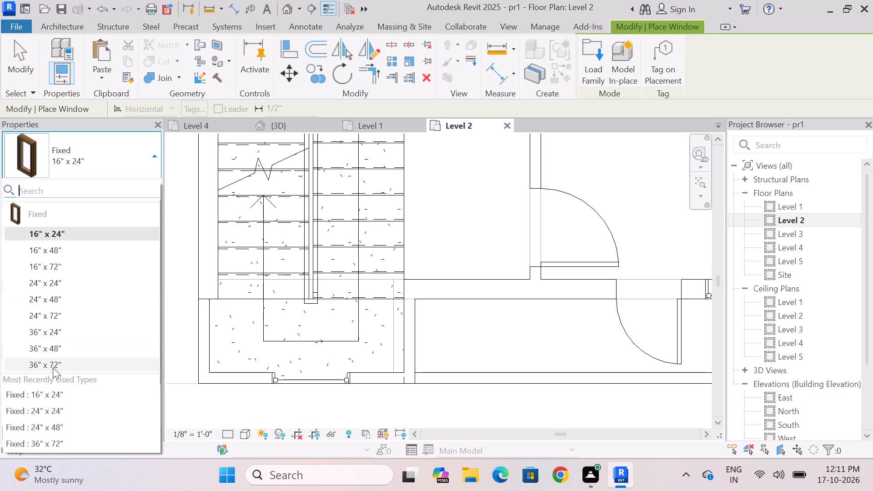
left_click(53, 367)
scroll(330, 317, "down", 7)
scroll(282, 225, "up", 5)
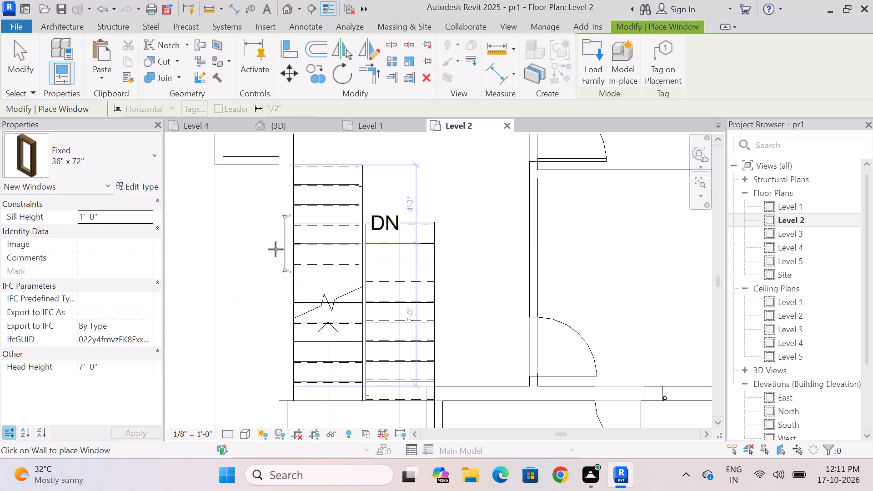
scroll(276, 250, "down", 2)
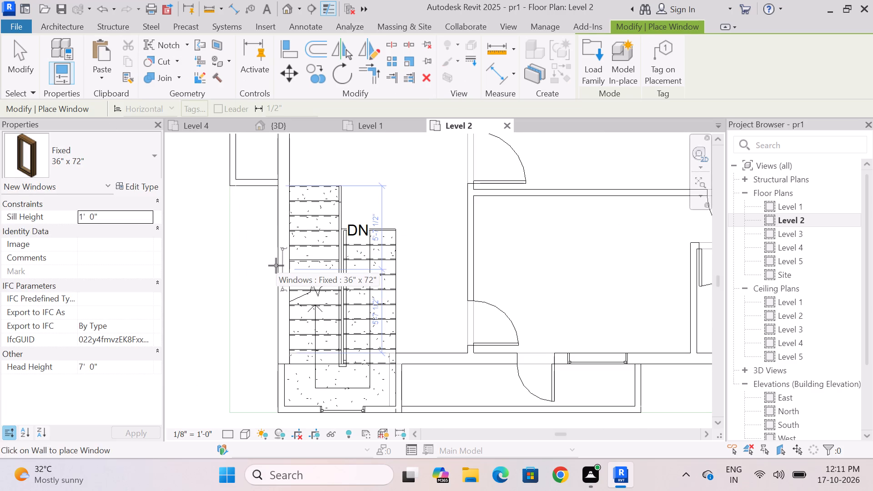
left_click(276, 266)
key("Escape")
key("Escape")
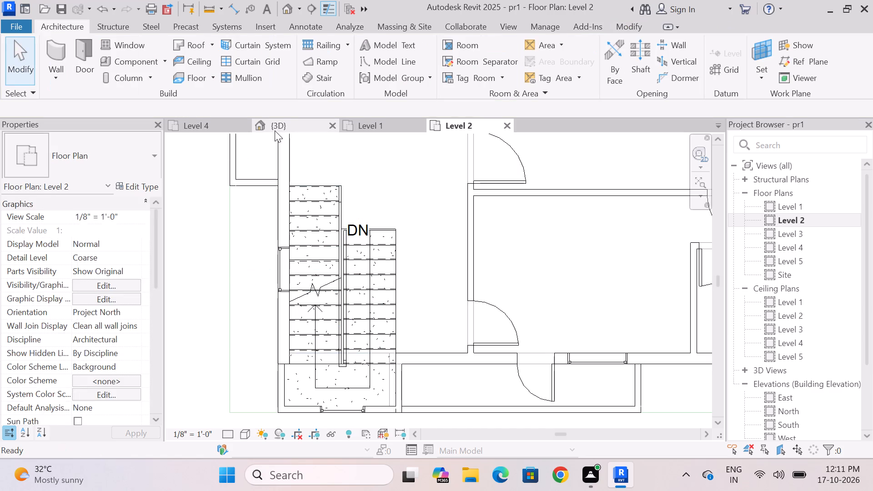
In the 3D view, set the sill height of the new window in the staircase's left exterior wall to -2' 0".
left_click(275, 130)
scroll(281, 152, "down", 3)
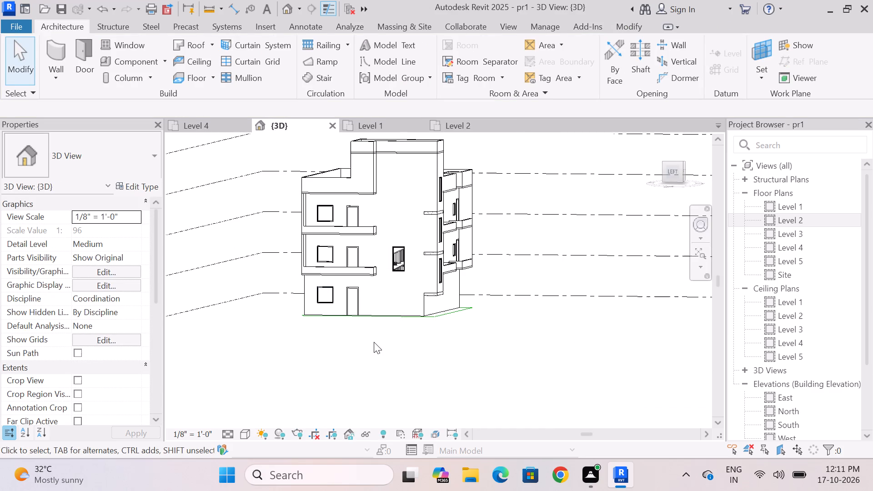
left_click(668, 170)
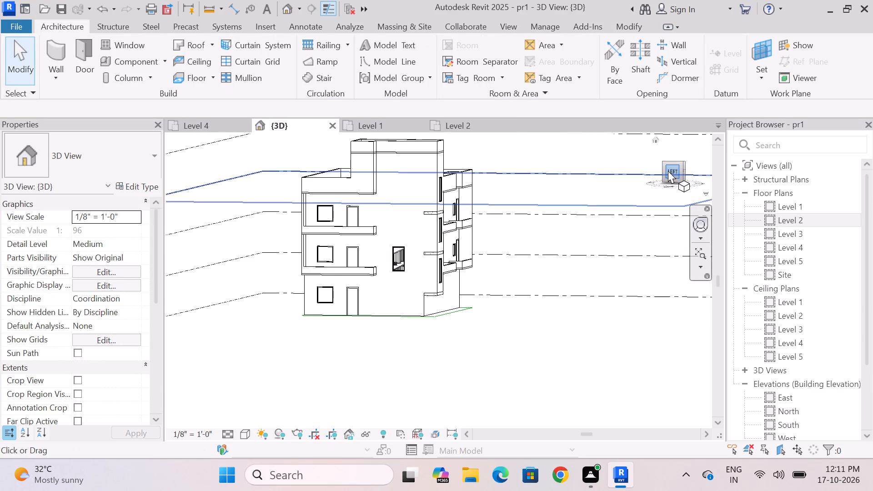
scroll(440, 327, "up", 9)
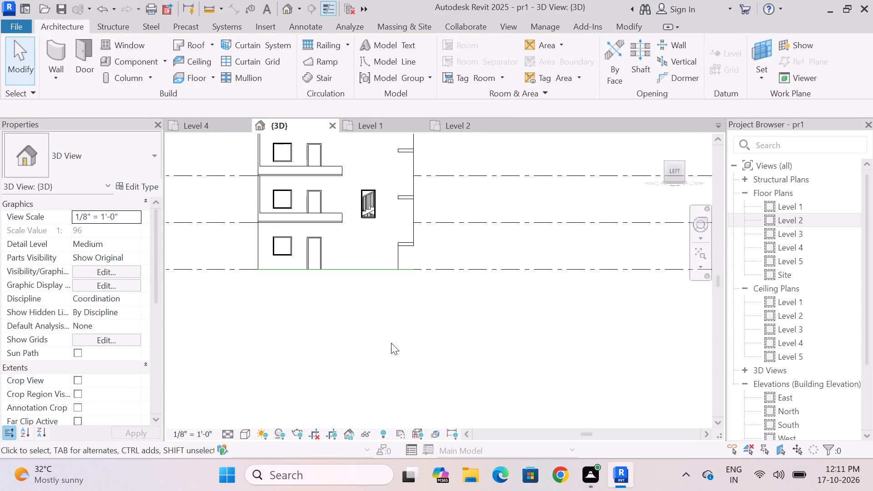
scroll(387, 346, "down", 3)
scroll(466, 265, "up", 6)
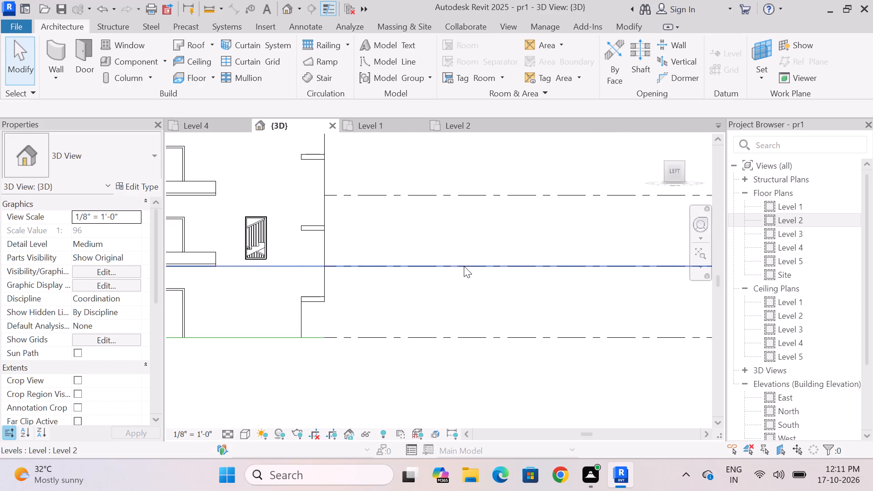
scroll(398, 294, "down", 1)
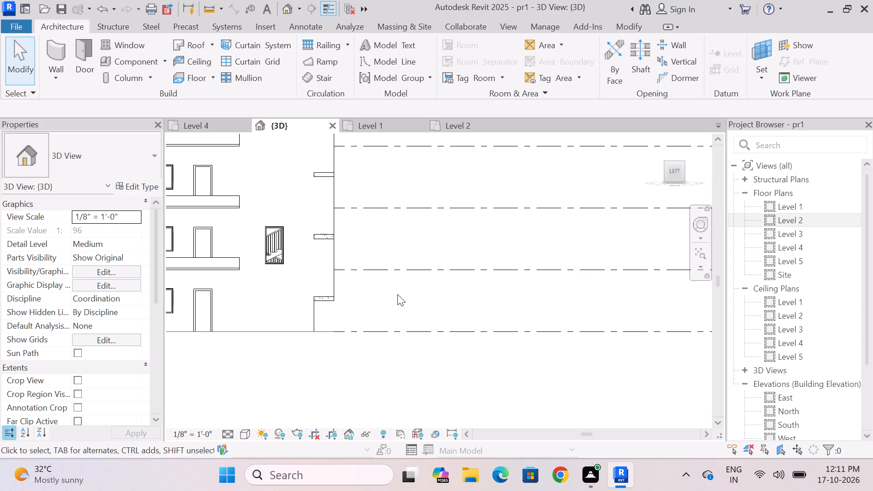
left_click(272, 252)
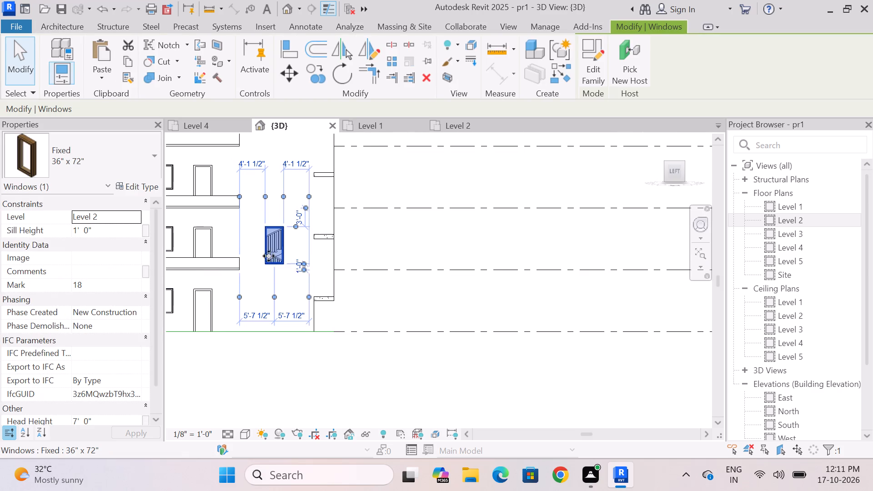
left_click(109, 230)
key("BackSpace")
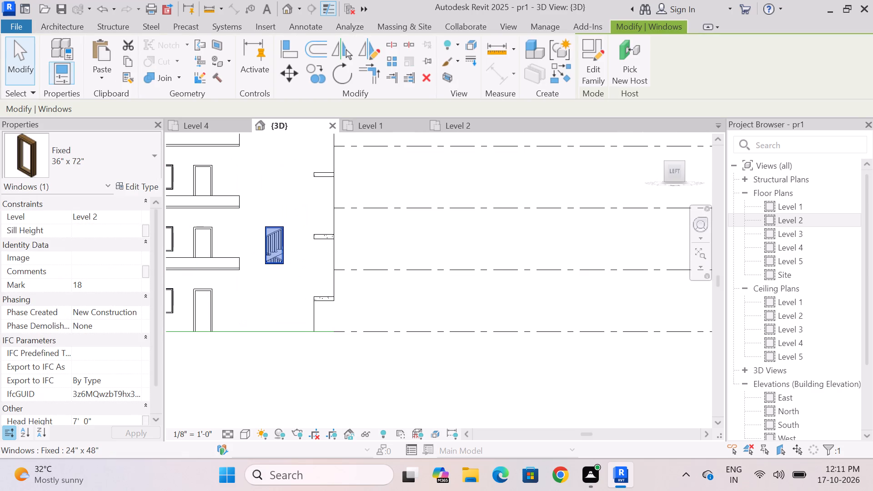
type("-2")
key("apostrophe")
key("Return")
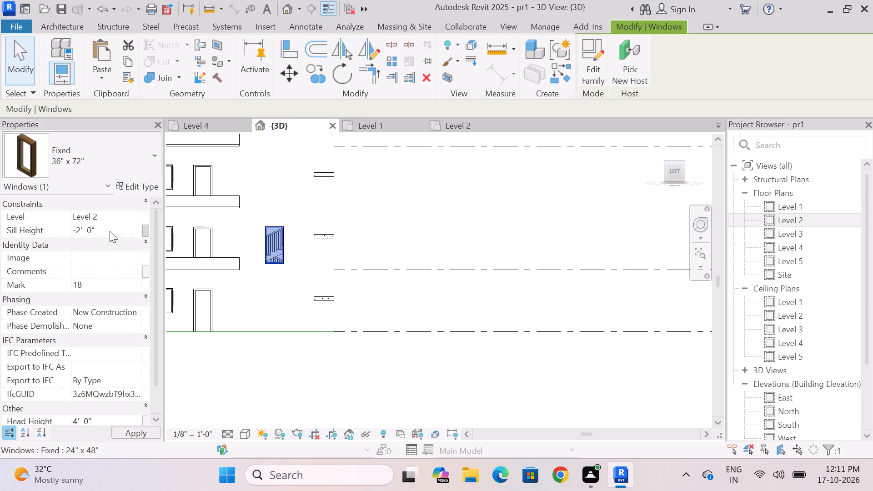
key("Escape")
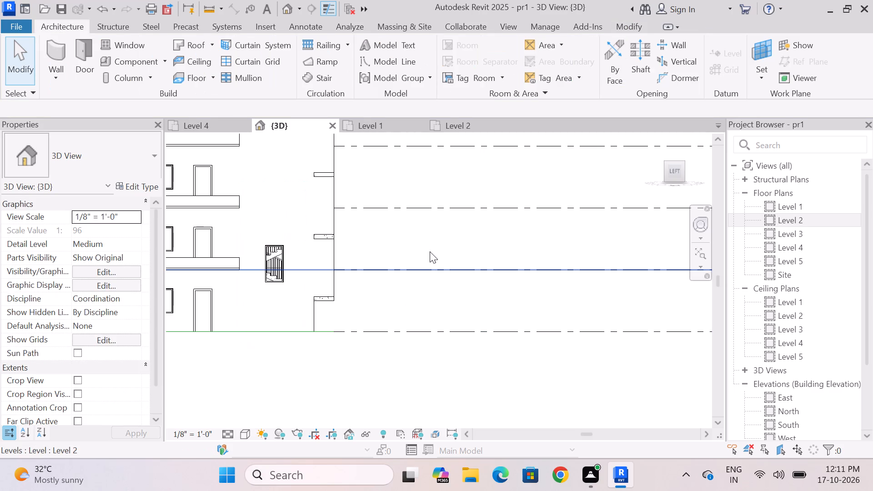
Copy the staircase's left-wall window from Level 2 and paste it aligned to Level 3 and Level 4.
middle_click_drag(430, 254, 394, 266, "shift")
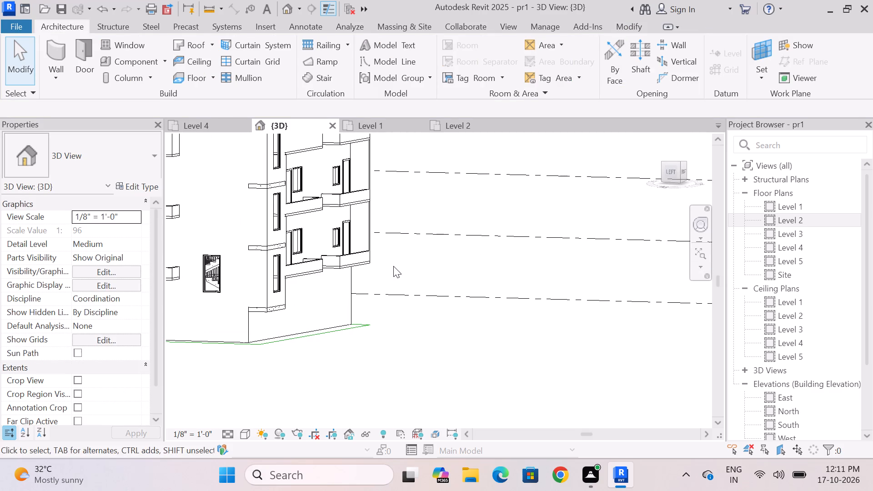
scroll(221, 257, "up", 6)
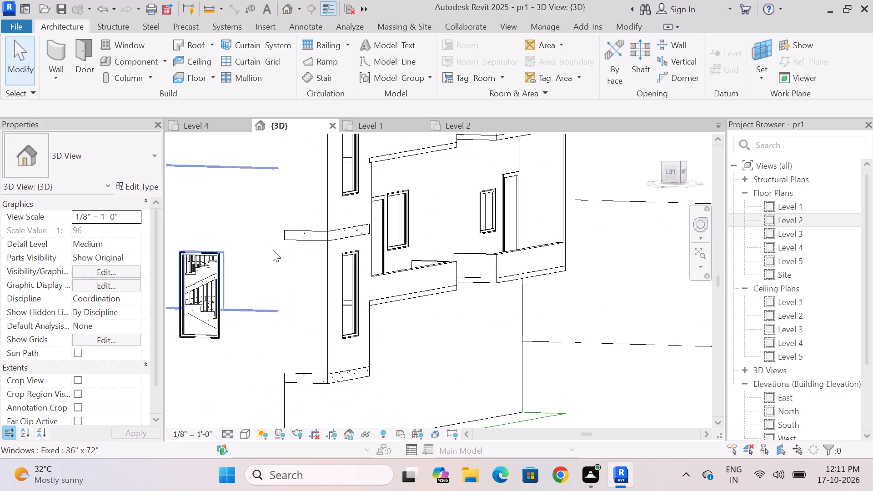
scroll(288, 245, "up", 4)
scroll(288, 245, "down", 11)
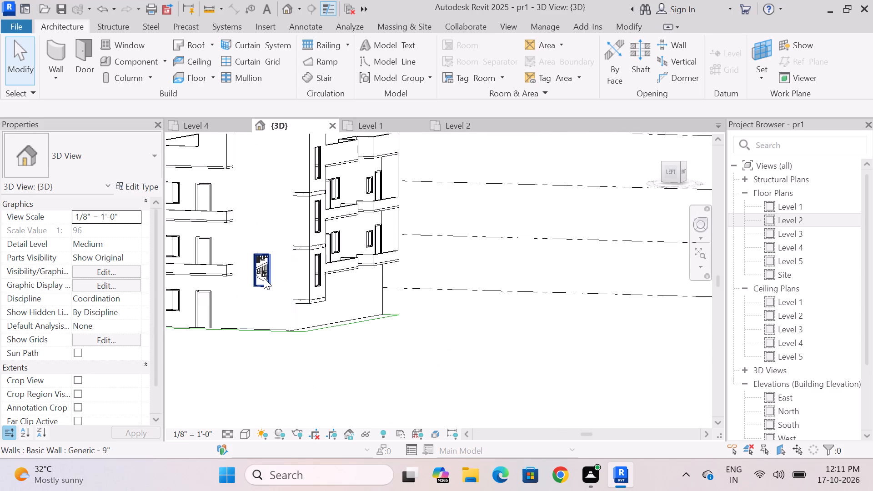
left_click(264, 278)
left_click(133, 59)
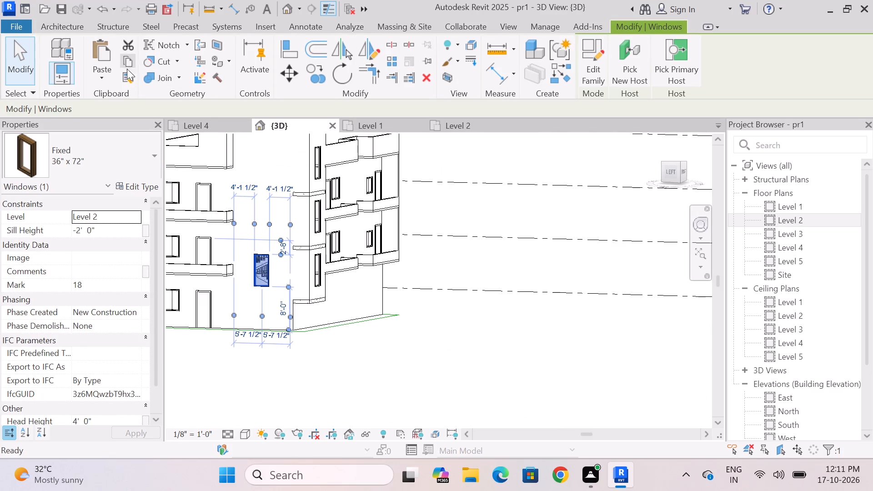
left_click(103, 76)
left_click(138, 127)
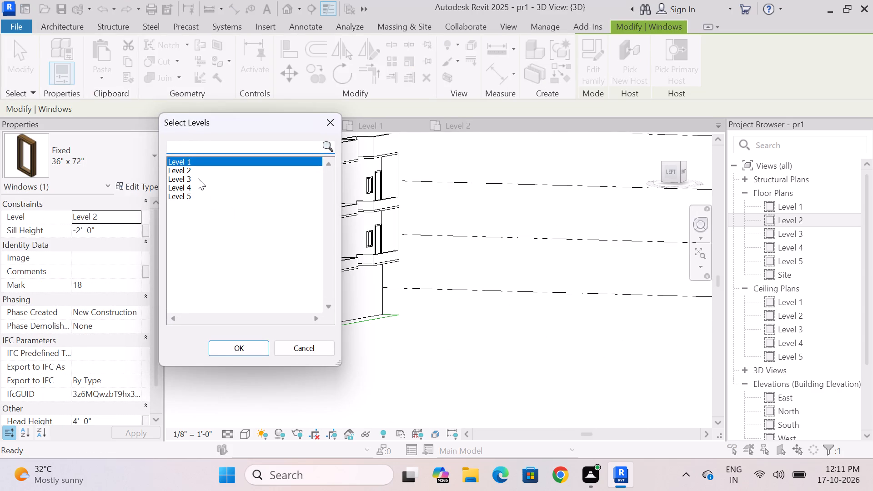
left_click_drag(194, 177, 194, 185)
left_click(244, 346)
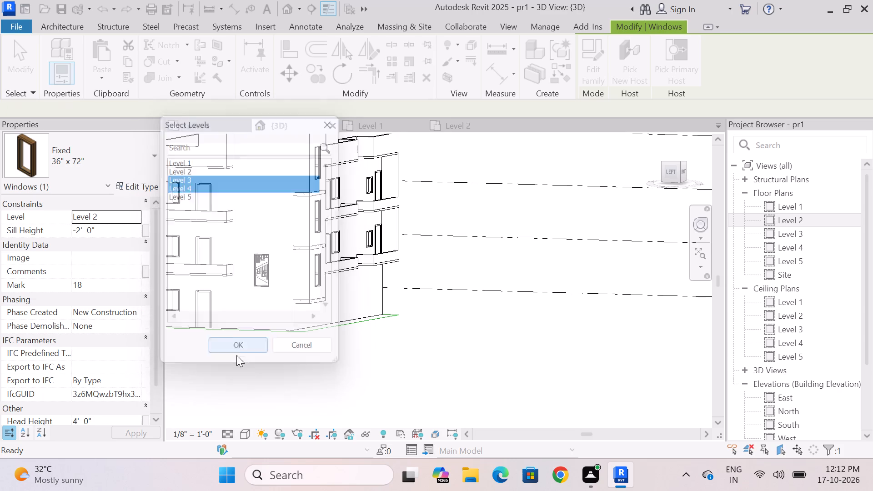
key("Escape")
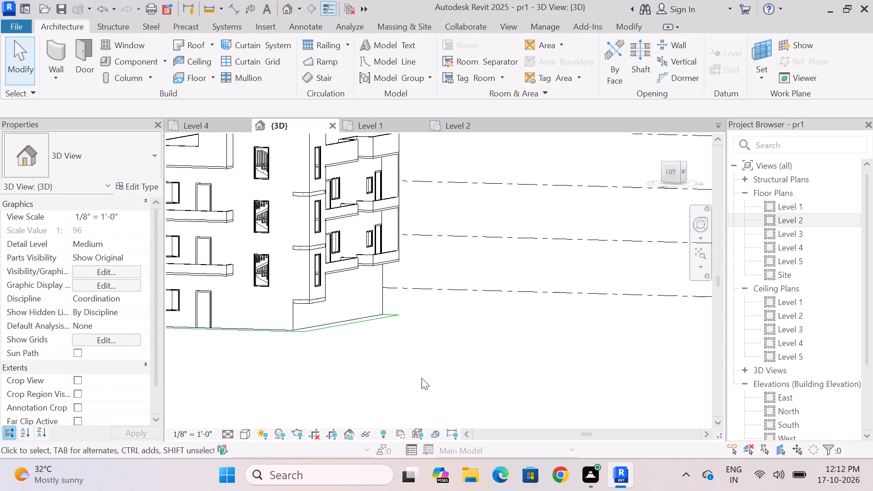
Examine the staircase windows and the facade openings from the left and front sides of the building in 3D.
scroll(425, 381, "down", 2)
middle_click_drag(424, 380, 364, 382, "shift")
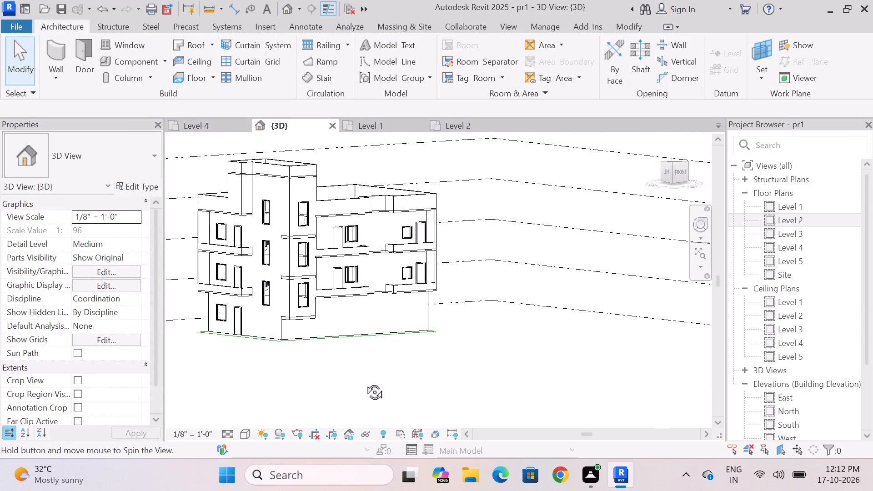
middle_click_drag(364, 382, 294, 370, "shift")
scroll(356, 353, "down", 3)
middle_click_drag(321, 371, 416, 369, "shift")
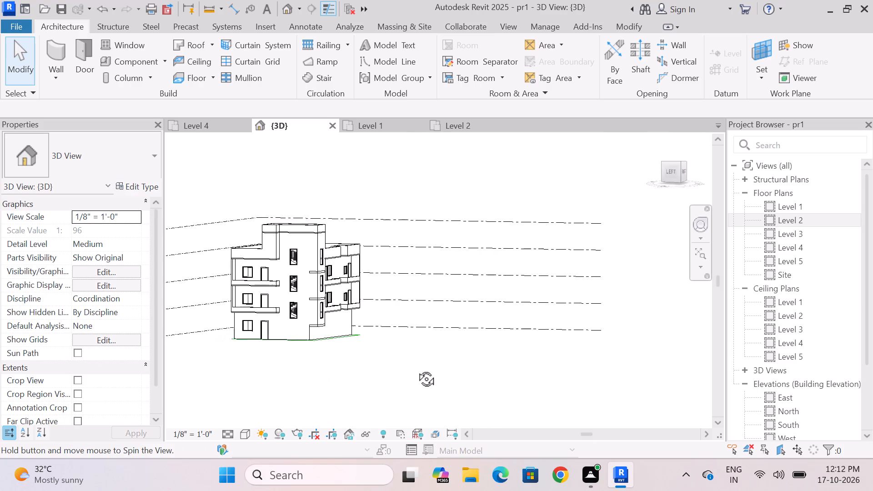
middle_click_drag(416, 369, 445, 369, "shift")
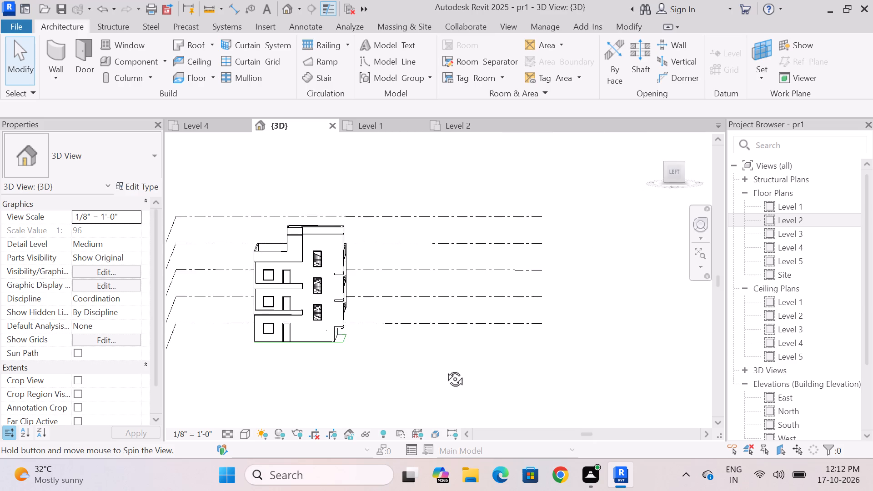
middle_click_drag(445, 369, 446, 367, "shift")
scroll(447, 363, "down", 2)
scroll(396, 384, "up", 3)
middle_click_drag(395, 383, 378, 386, "shift")
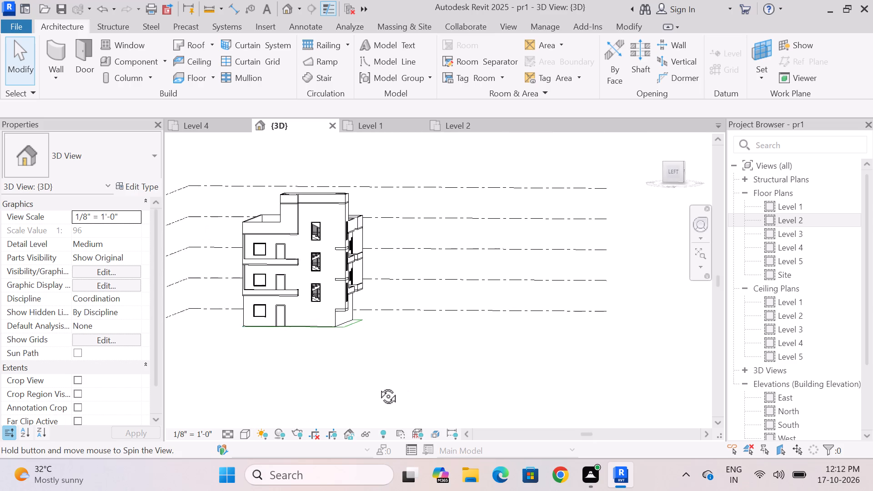
middle_click_drag(378, 386, 356, 389, "shift")
scroll(413, 380, "down", 3)
scroll(366, 386, "up", 6)
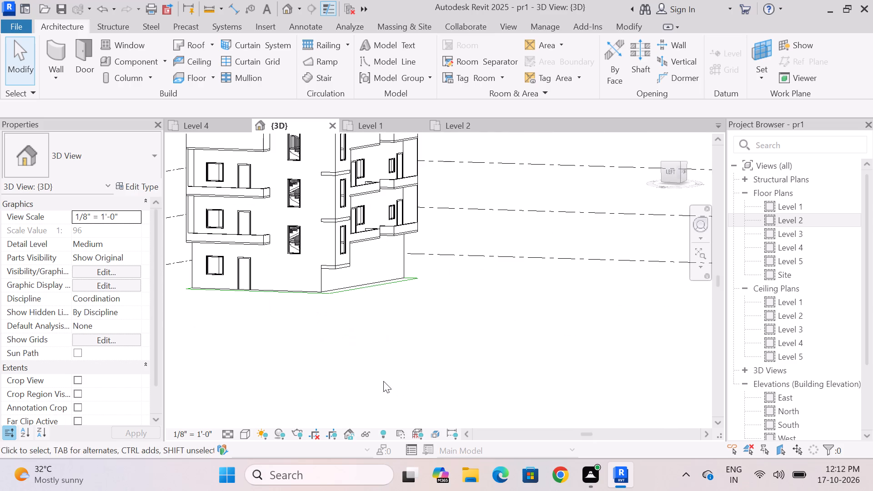
scroll(474, 372, "down", 4)
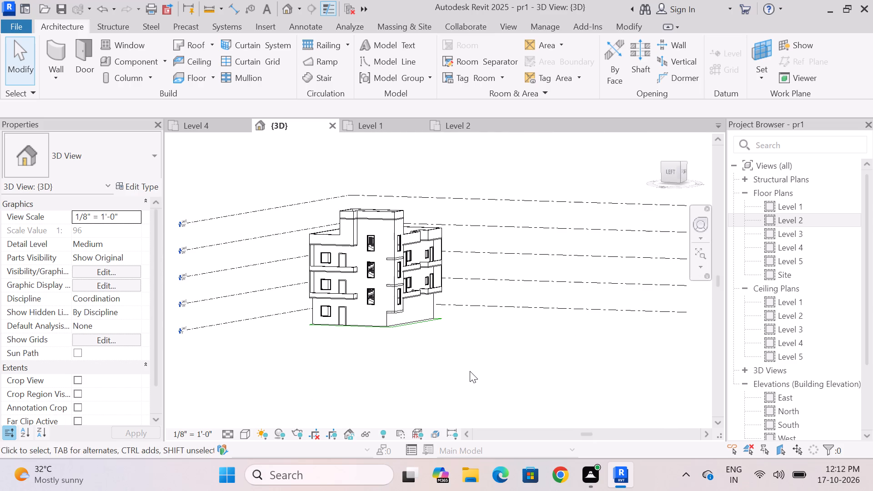
middle_click_drag(468, 371, 350, 358)
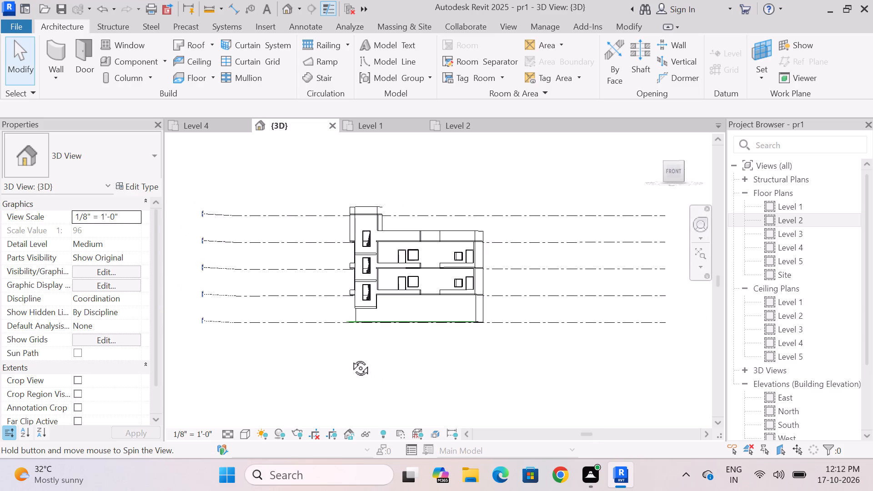
middle_click_drag(350, 358, 352, 370)
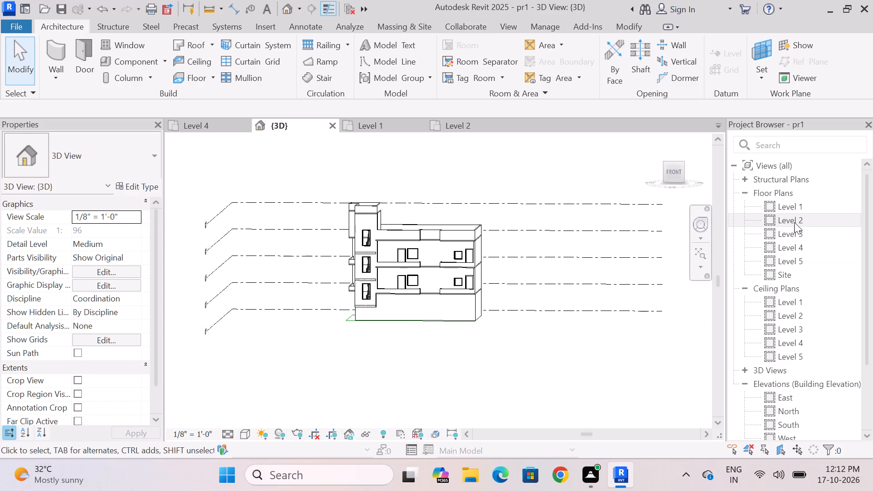
Examine the front rooms and exterior wall on the Level 1 floor plan, comparing them with the front facade in 3D.
left_click(794, 222)
double_click(789, 209)
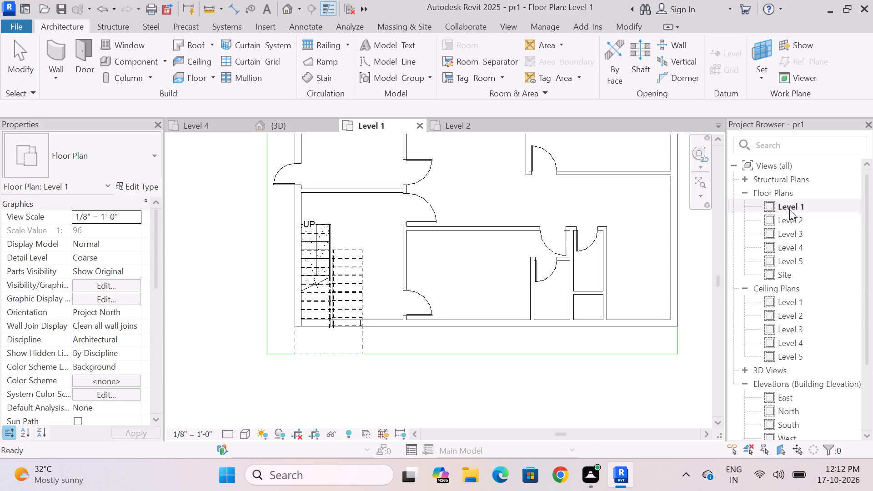
scroll(386, 294, "down", 3)
scroll(402, 320, "up", 3)
scroll(301, 338, "down", 2)
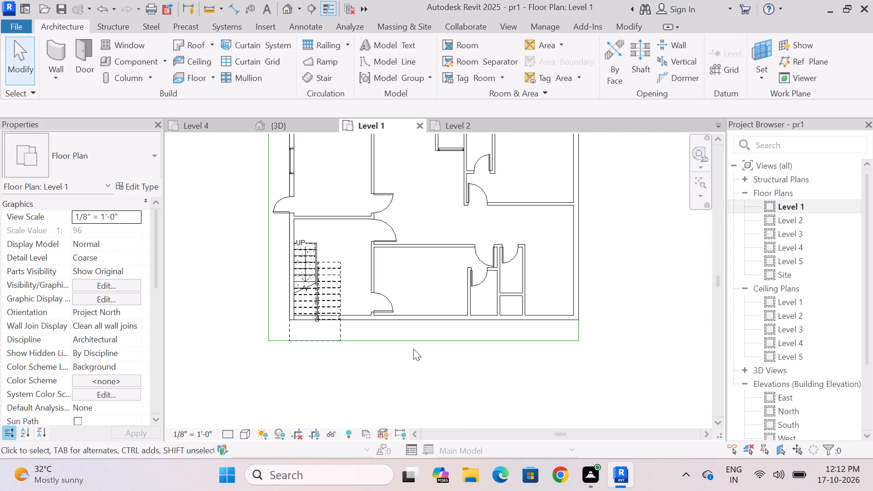
scroll(477, 287, "up", 4)
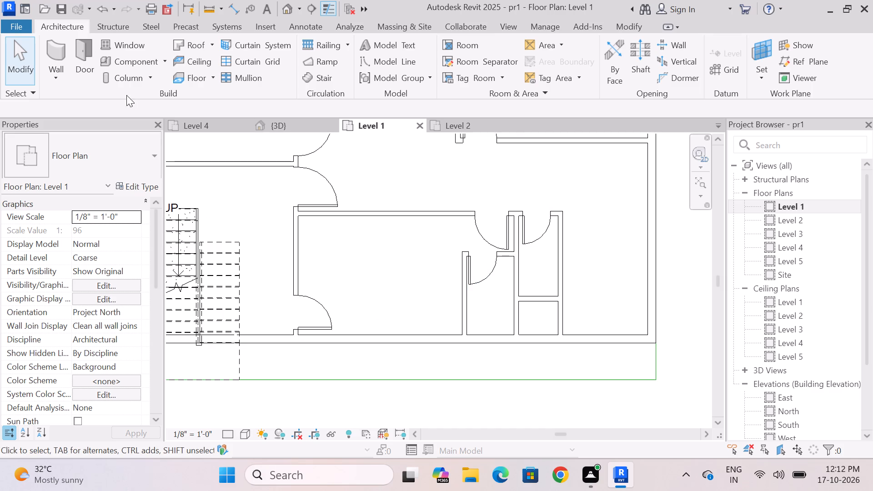
left_click(293, 127)
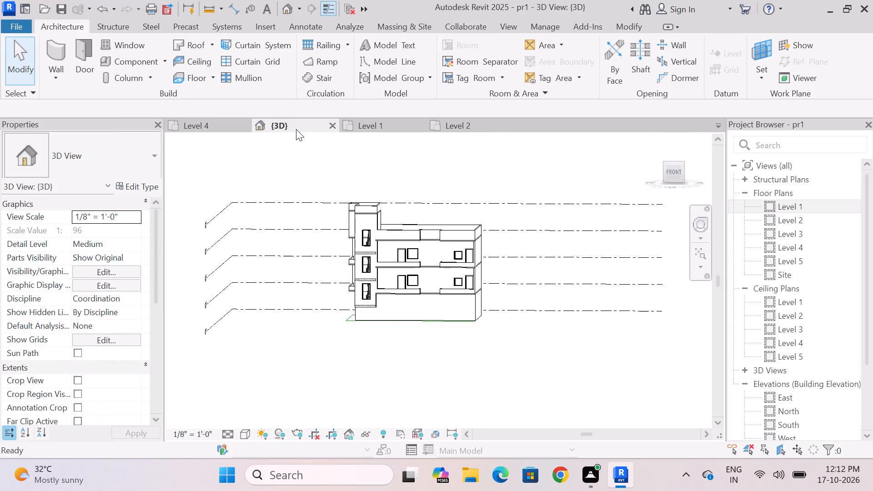
scroll(407, 306, "up", 6)
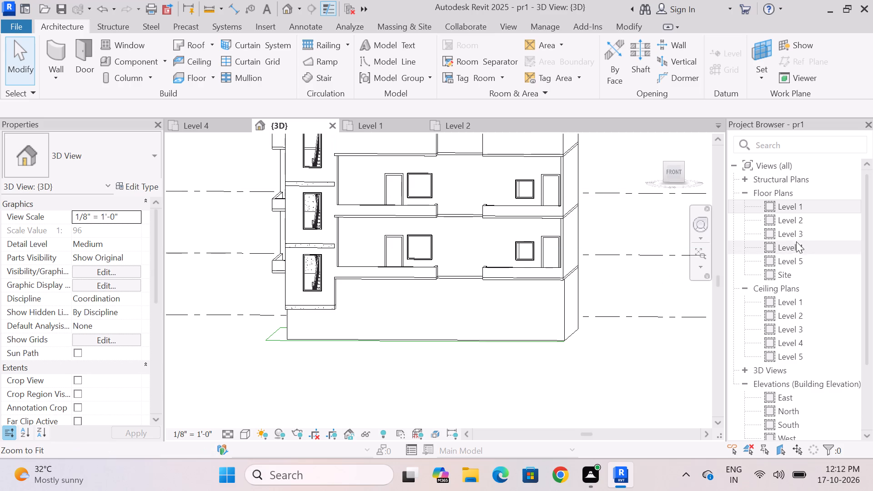
double_click(790, 207)
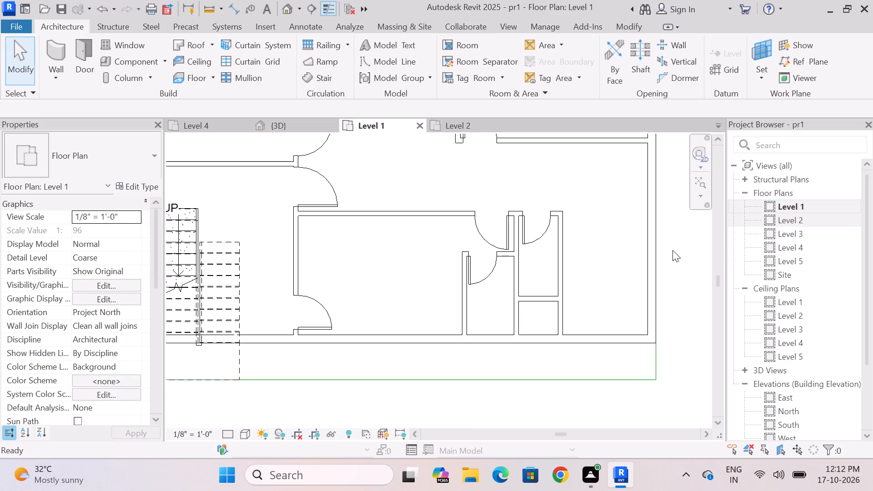
scroll(364, 264, "down", 3)
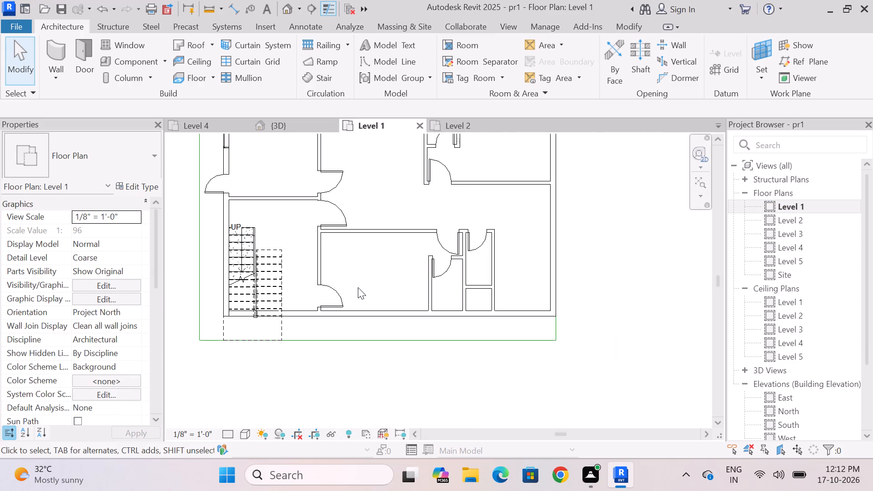
left_click(281, 128)
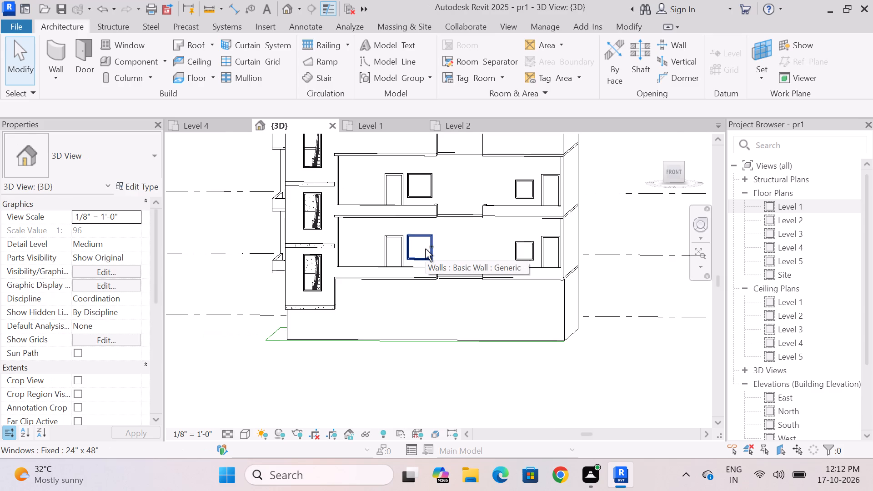
Copy the two Level 2 front facade windows beside the balcony doors and paste them aligned to Level 1.
left_click(425, 249, "ctrl")
left_click(527, 252, "ctrl")
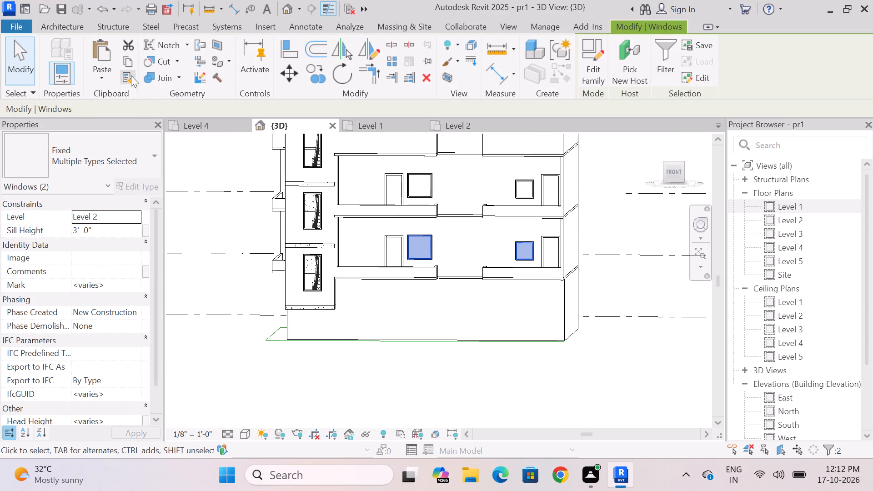
left_click(129, 60)
left_click(117, 69)
left_click(133, 125)
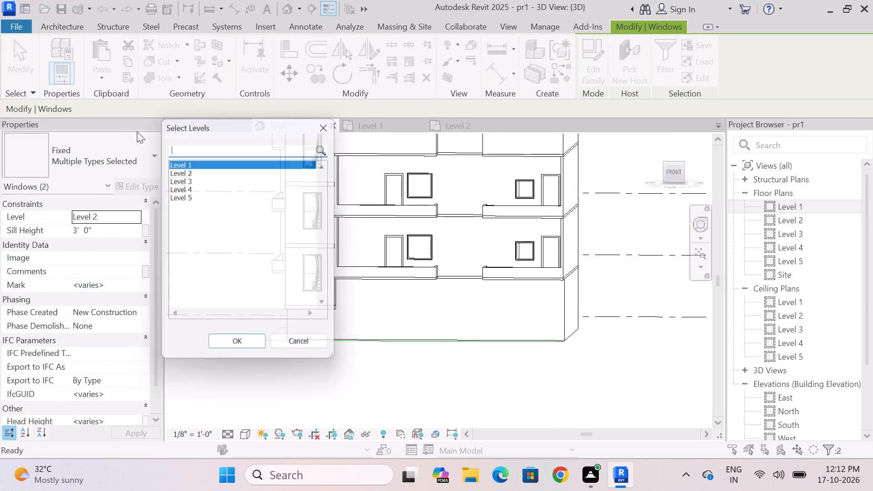
left_click(243, 350)
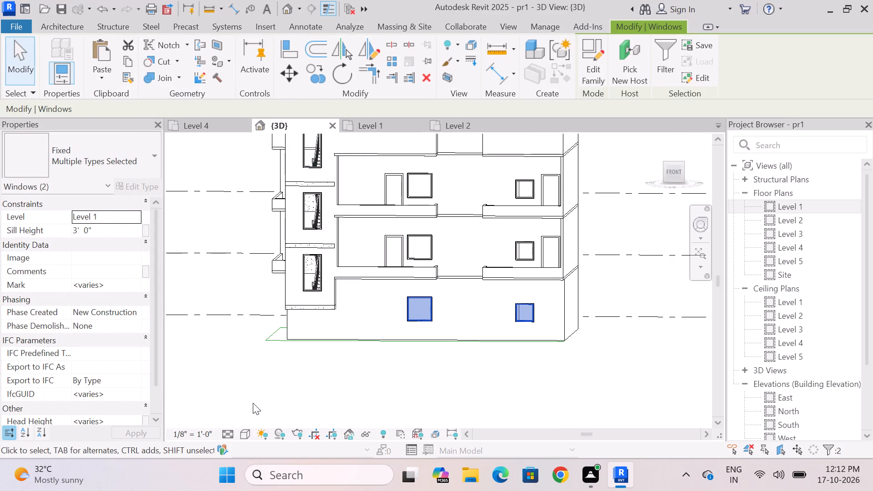
Examine the new ground-floor windows and the openings on the building's front and left facades in 3D.
key("Escape")
middle_click_drag(334, 417, 376, 425, "shift")
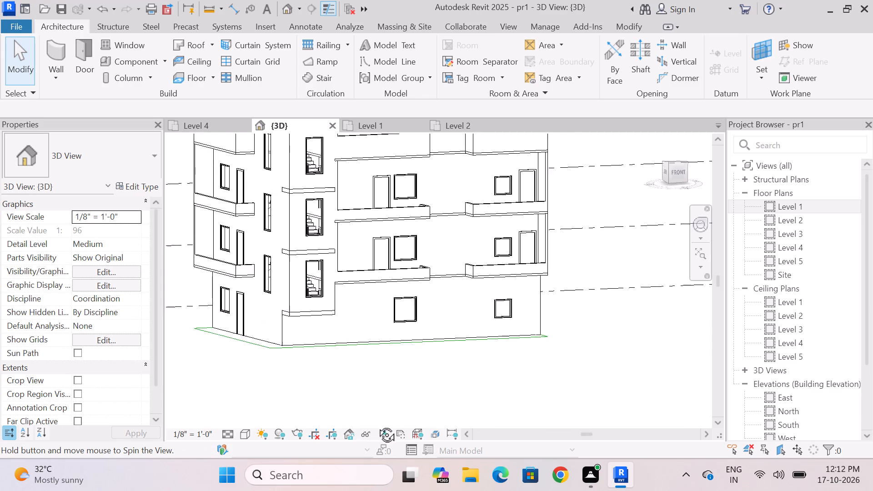
middle_click_drag(376, 425, 508, 415, "shift")
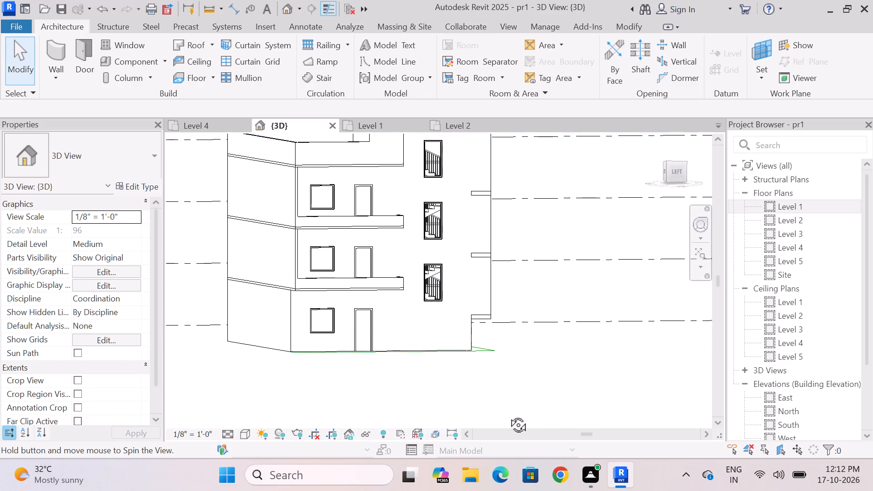
middle_click_drag(508, 415, 351, 415, "shift")
scroll(417, 377, "down", 5)
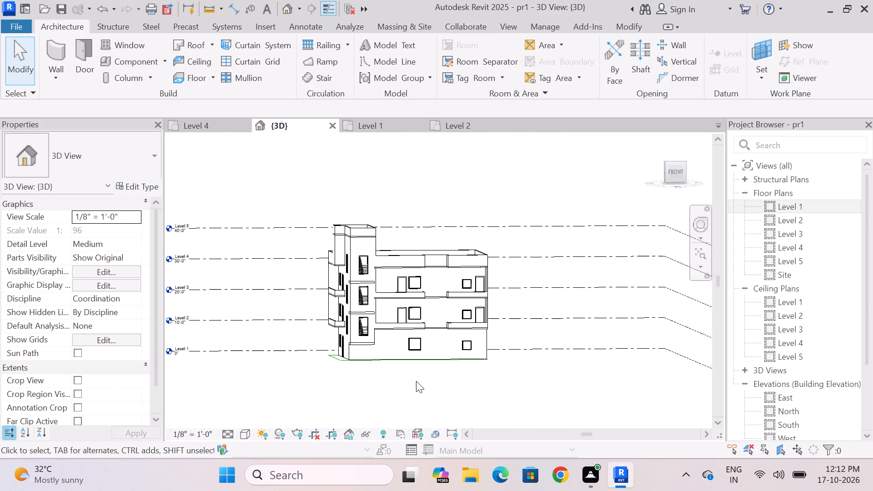
middle_click_drag(406, 397, 387, 394, "shift")
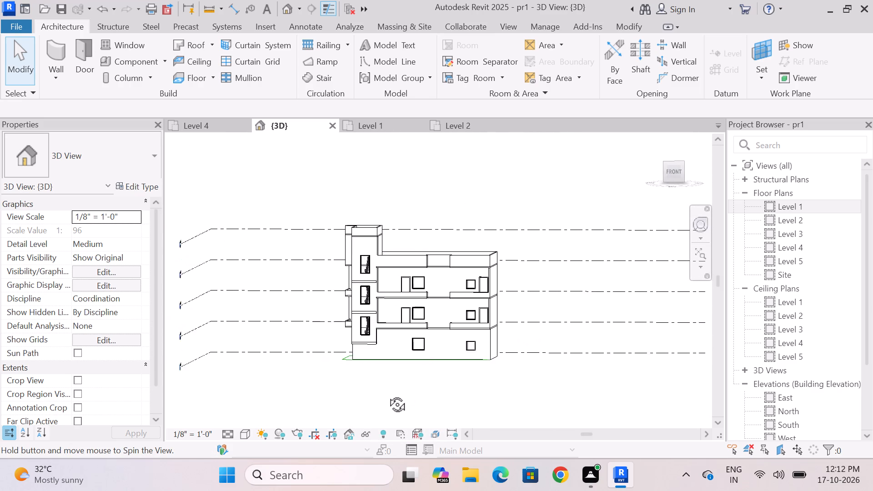
middle_click_drag(387, 394, 487, 401, "shift")
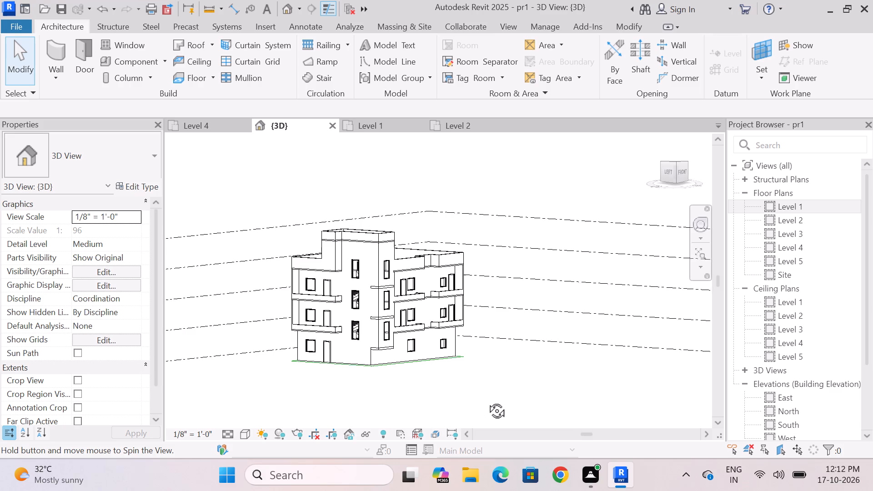
middle_click_drag(487, 401, 493, 396, "shift")
scroll(487, 379, "down", 1)
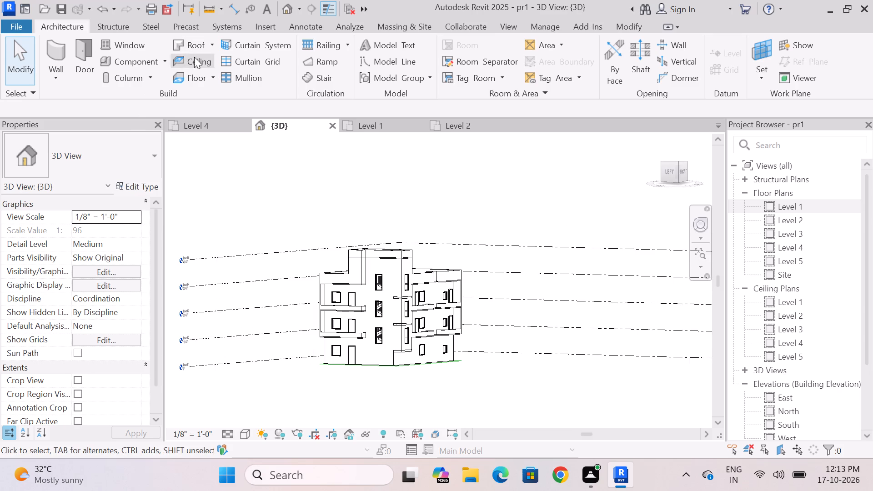
Start an in-place model in the Generic Models category, keeping the default name.
left_click(151, 63)
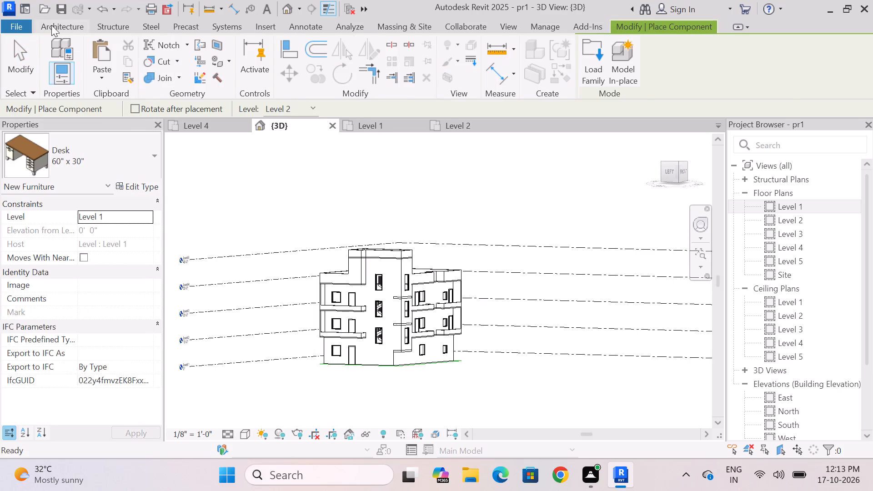
left_click(41, 20)
left_click(161, 58)
left_click(163, 60)
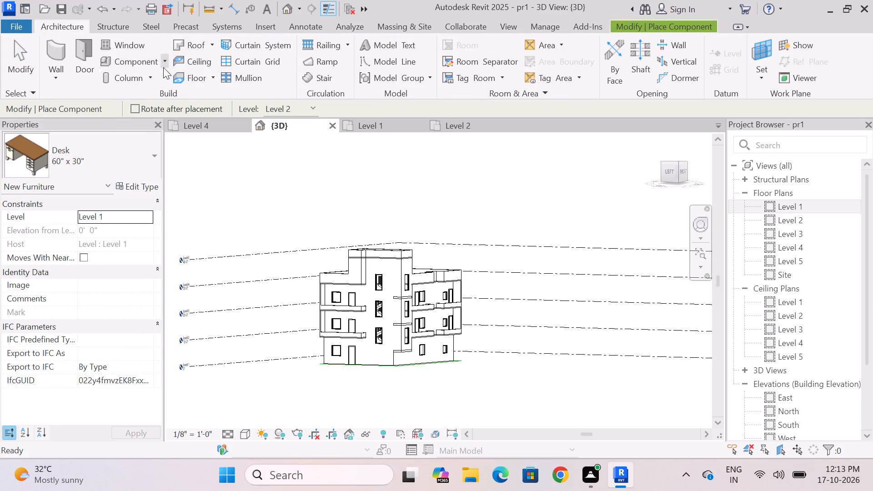
left_click(156, 107)
left_click(452, 104)
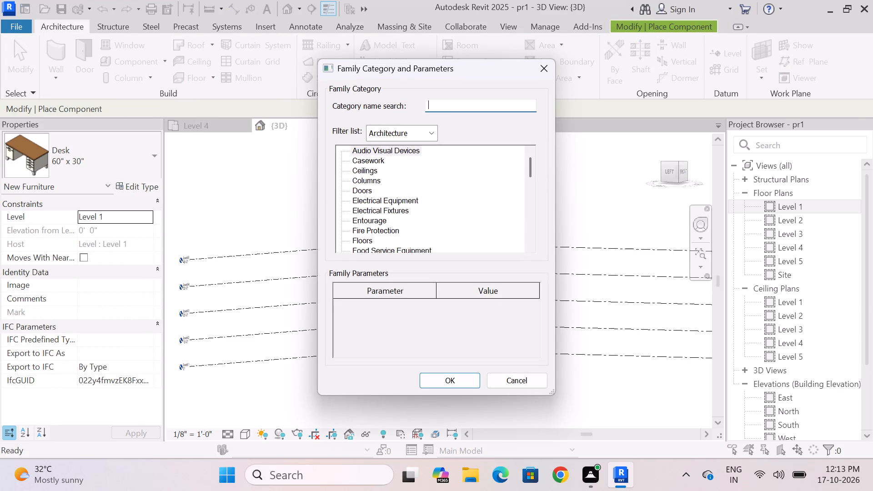
type("ge")
key("n")
left_click(386, 149)
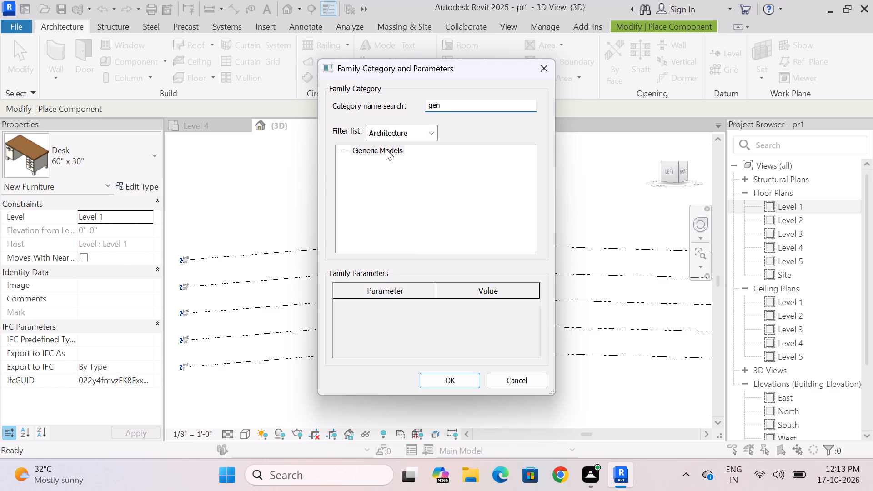
left_click(457, 385)
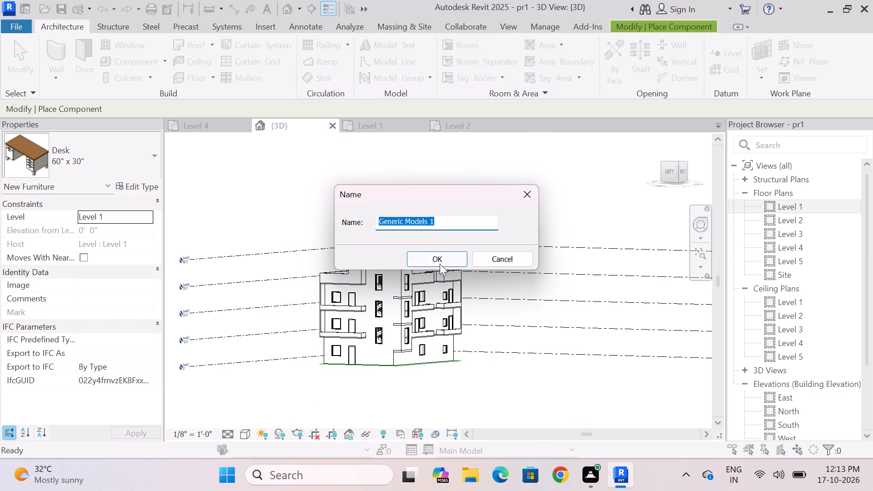
left_click(438, 258)
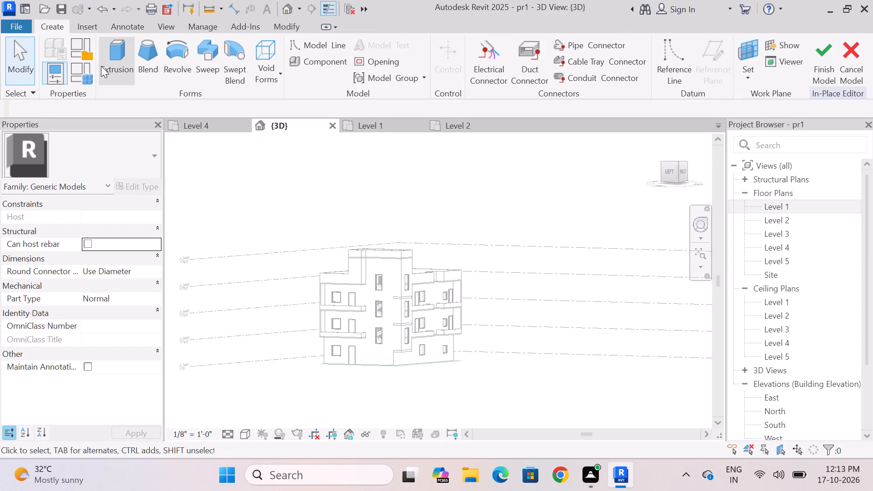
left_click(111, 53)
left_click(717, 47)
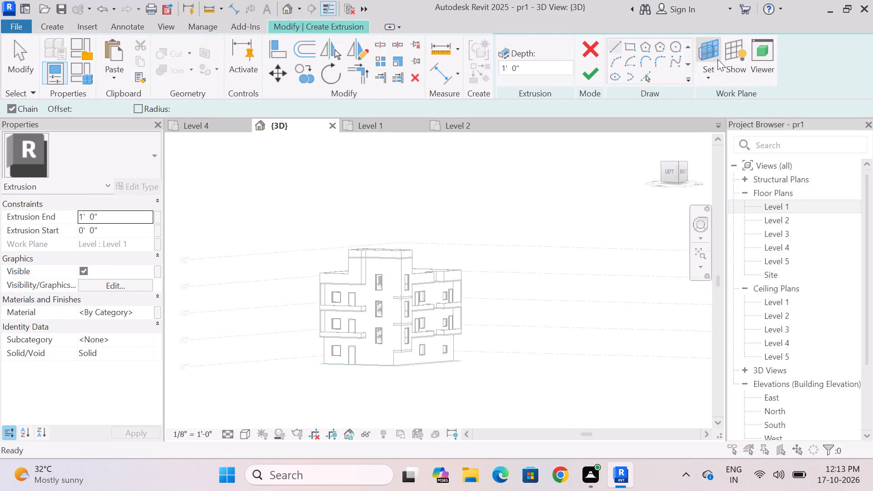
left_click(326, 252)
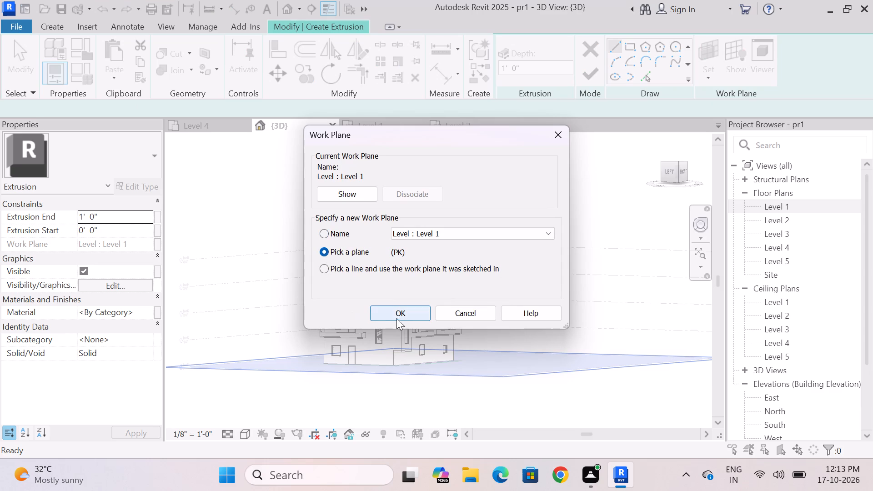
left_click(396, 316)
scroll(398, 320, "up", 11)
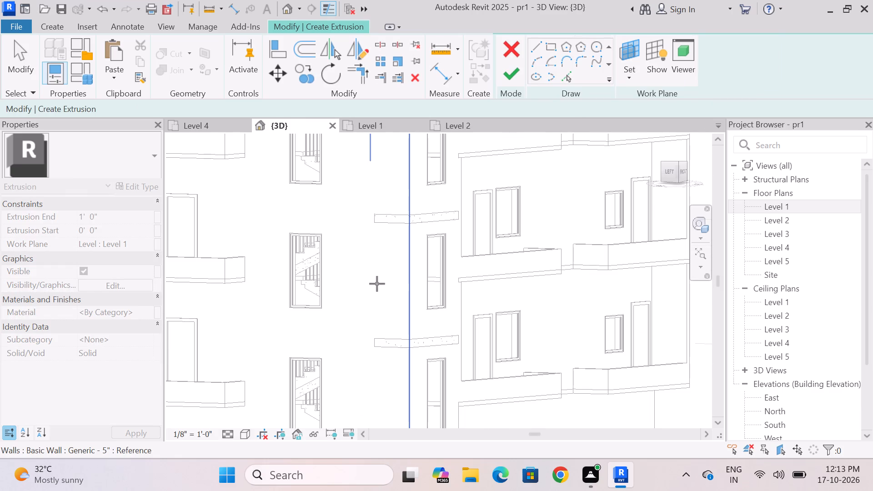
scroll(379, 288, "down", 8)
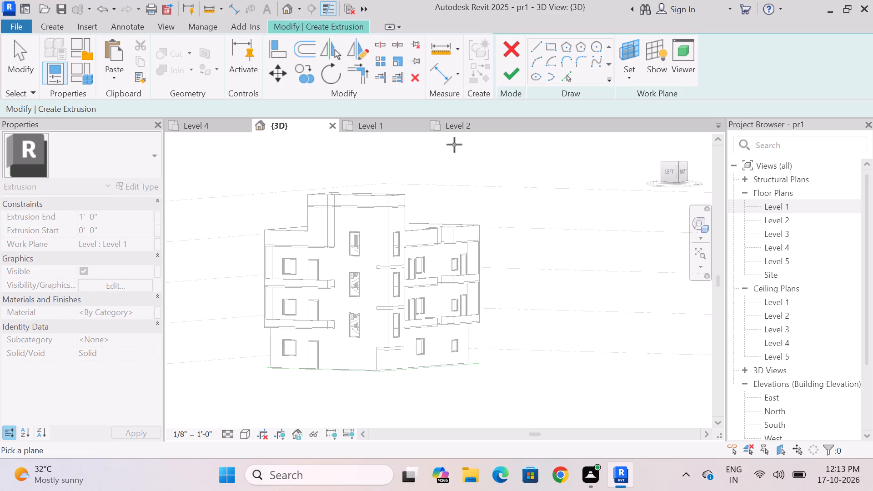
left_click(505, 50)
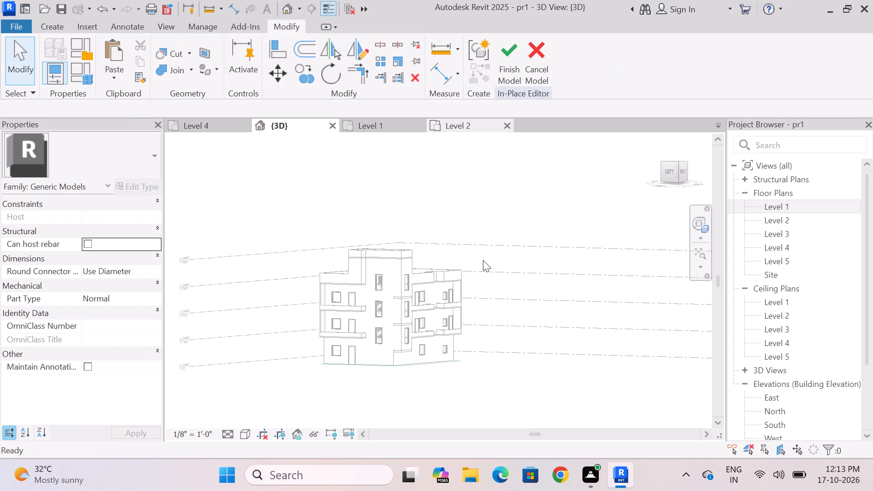
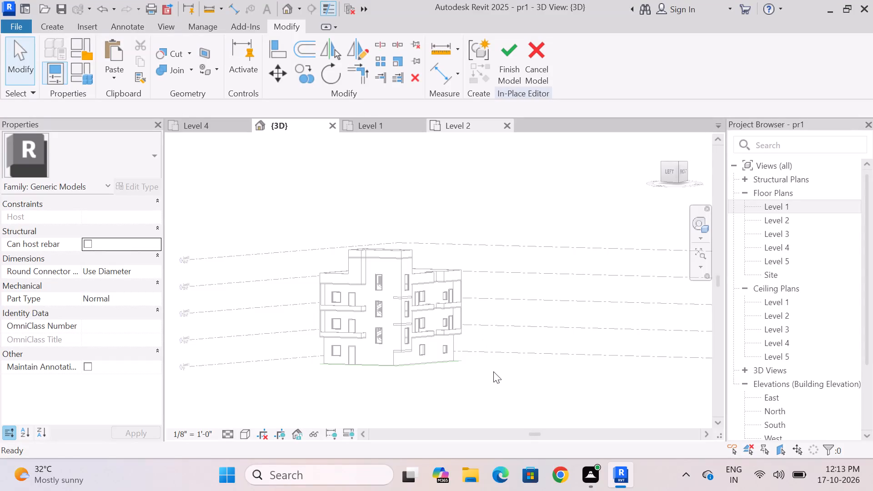
Examine the building's left and front facades in 3D, including the balconies and the staircase enclosure.
middle_click_drag(492, 372, 433, 386)
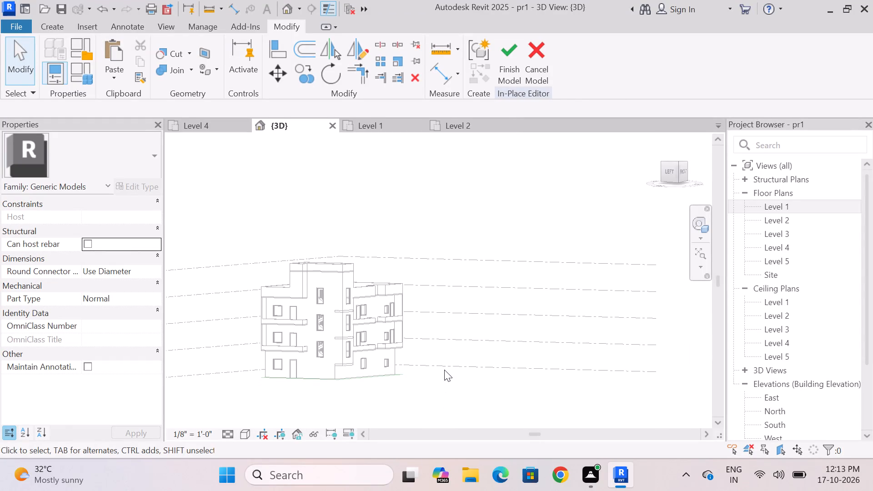
middle_click_drag(439, 371, 402, 375, "shift")
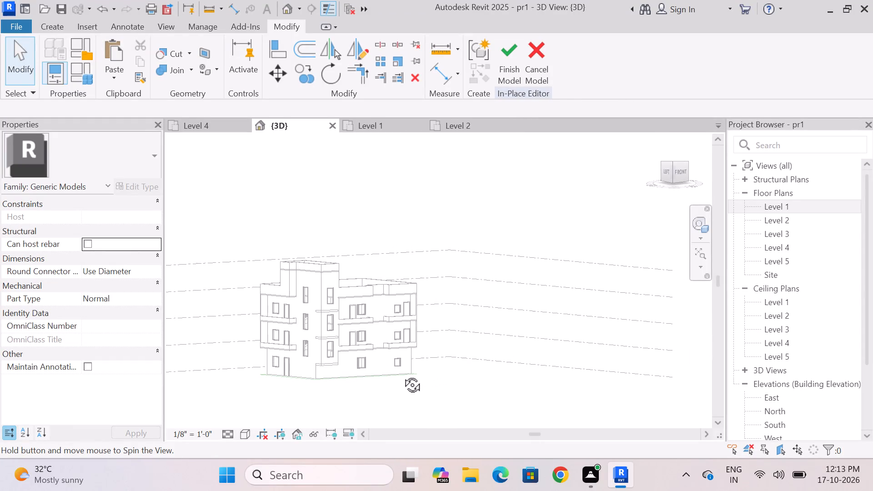
middle_click_drag(402, 375, 403, 375, "shift")
scroll(367, 327, "down", 2)
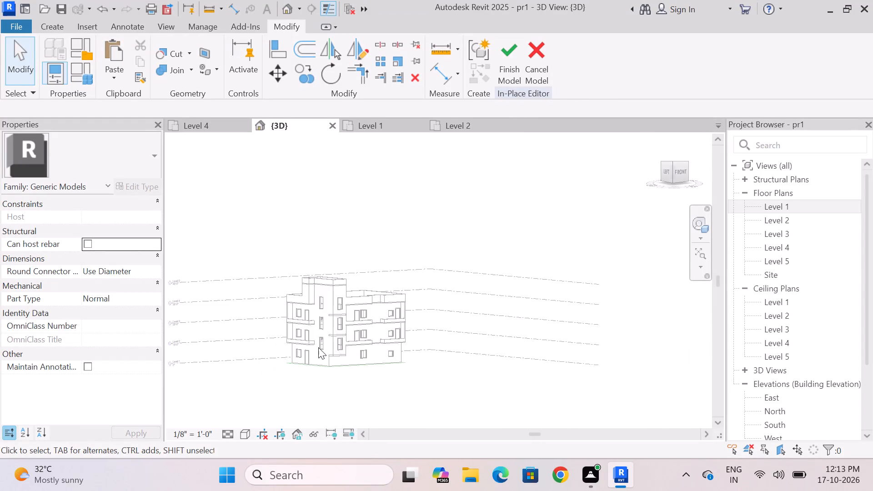
scroll(317, 347, "up", 6)
scroll(331, 359, "down", 3)
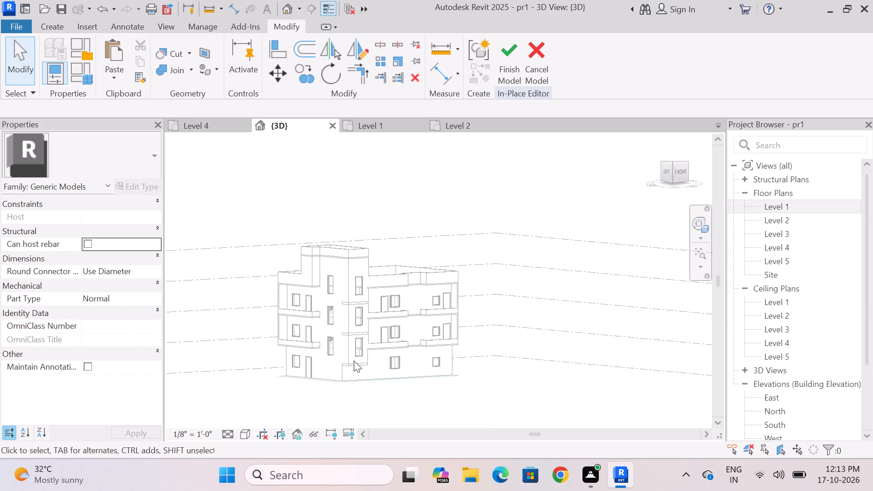
scroll(350, 362, "up", 3)
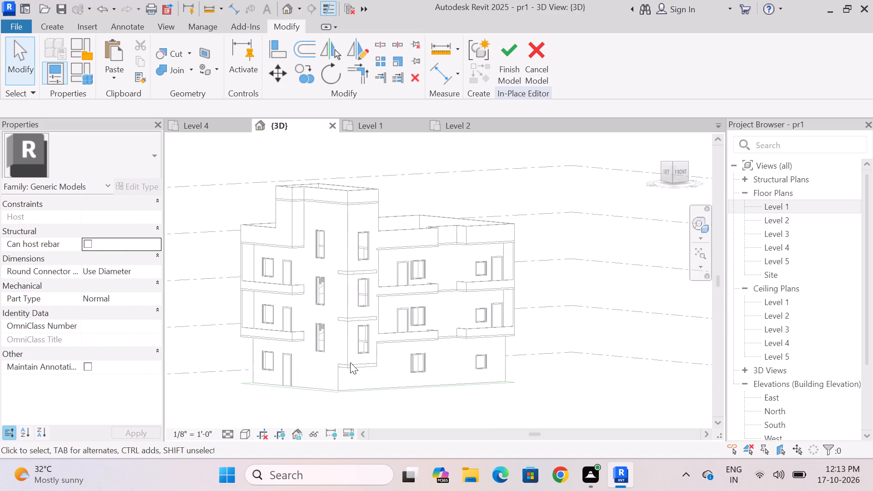
scroll(371, 319, "down", 2)
scroll(371, 349, "up", 3)
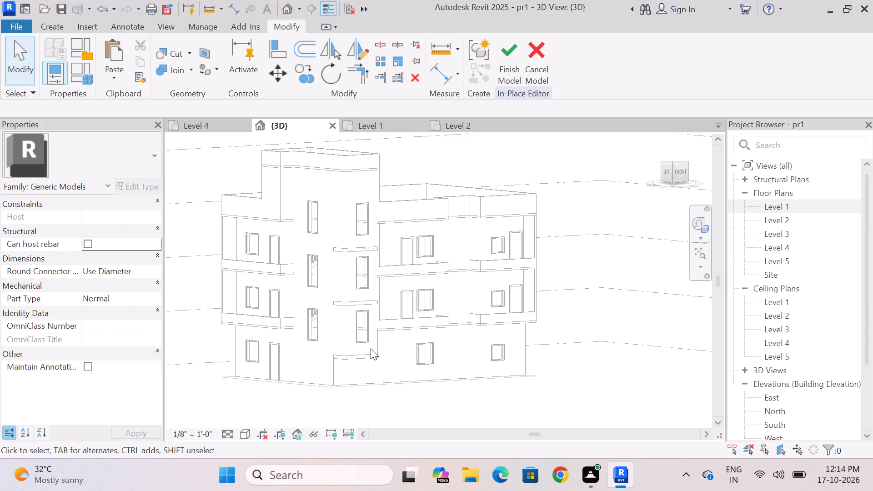
Start an extrusion in the Left view and pick the left facade's wall face as its work plane.
left_click(668, 174)
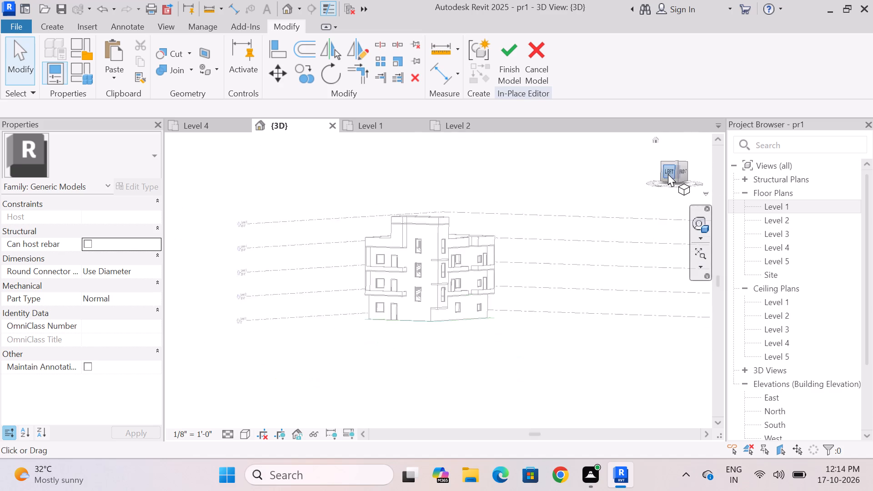
scroll(445, 297, "up", 12)
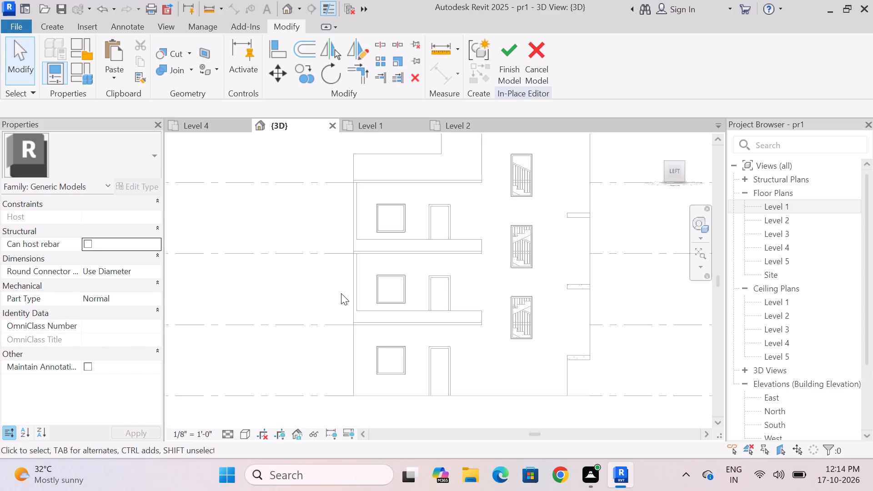
scroll(337, 294, "down", 3)
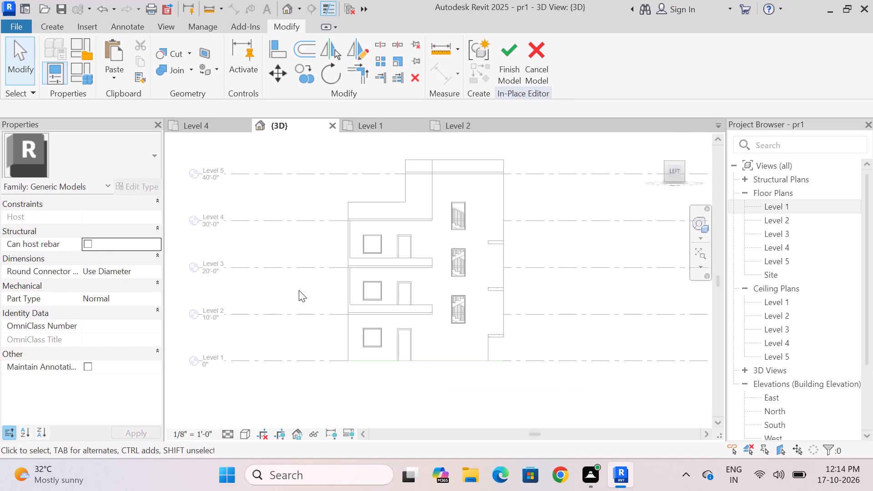
scroll(265, 289, "down", 3)
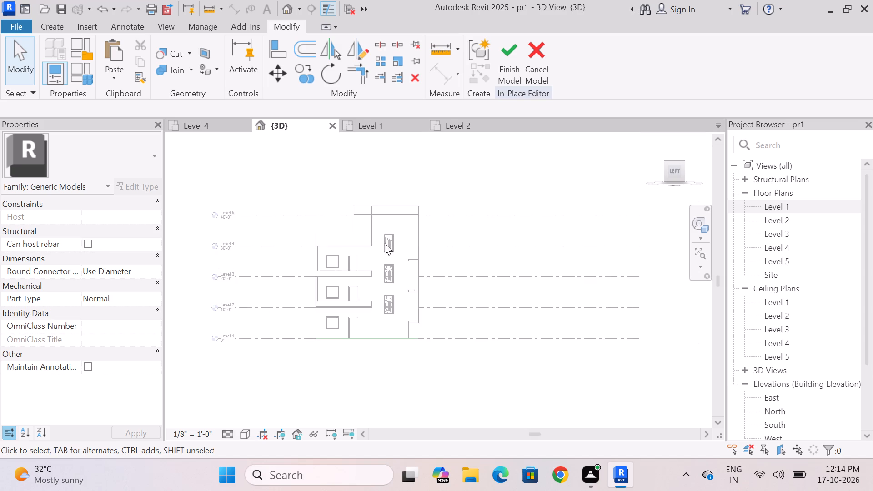
scroll(389, 239, "up", 3)
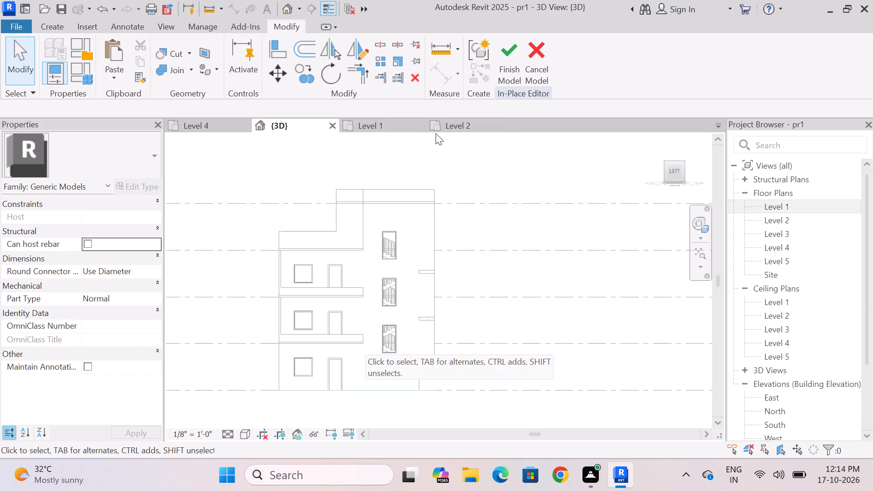
left_click(52, 27)
left_click(112, 55)
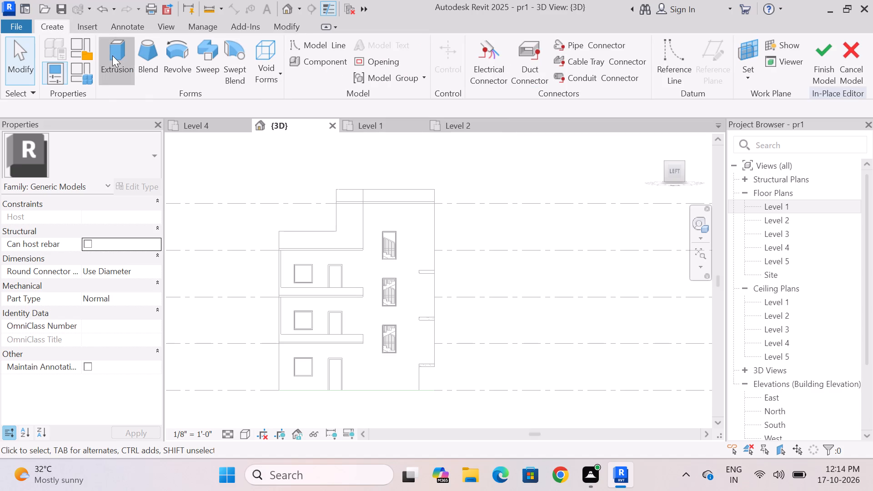
left_click(719, 47)
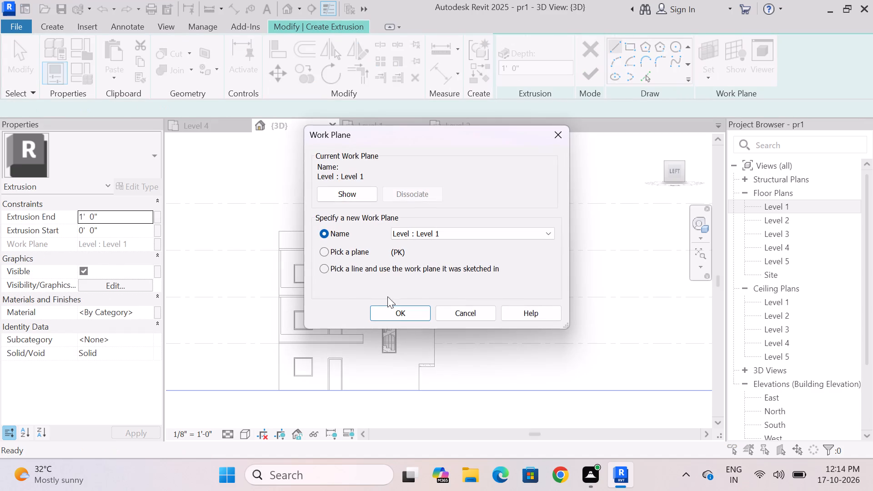
left_click(321, 251)
left_click(394, 312)
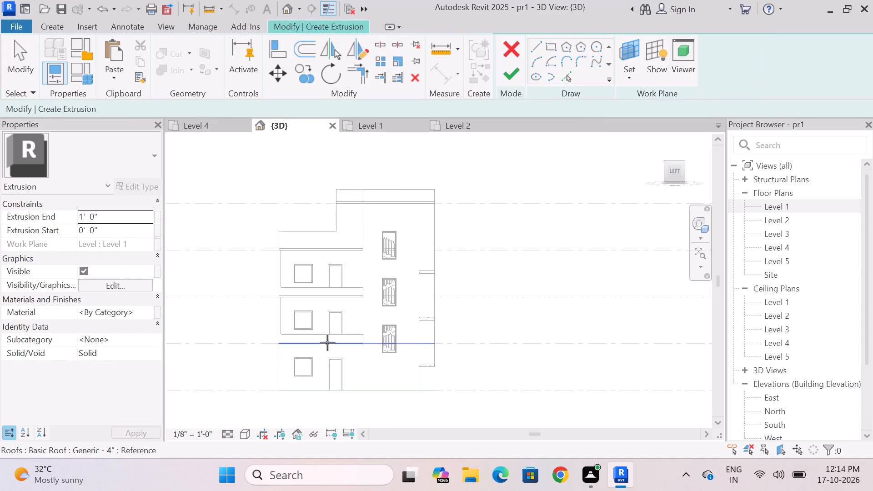
scroll(327, 343, "up", 6)
left_click(349, 333)
scroll(349, 340, "down", 1)
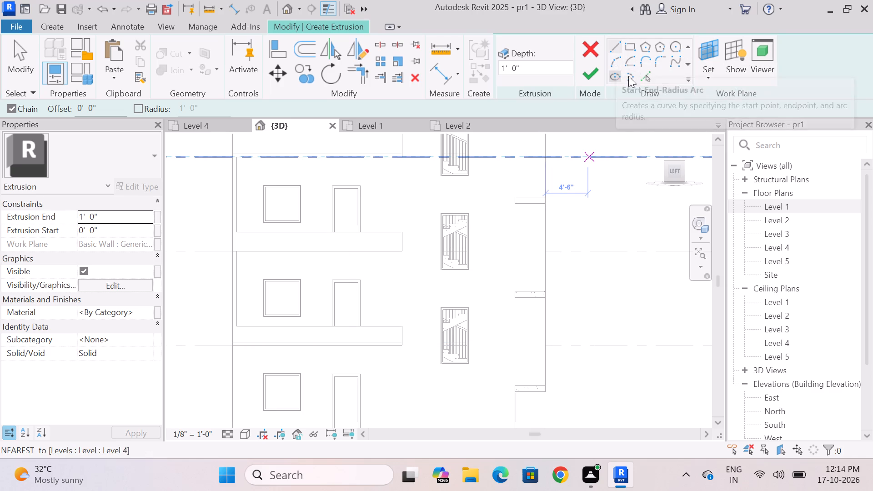
Add the top line of the extrusion sketch by picking the roof slab edge at Level 4 with Pick Lines.
left_click(646, 73)
scroll(393, 243, "down", 4)
scroll(366, 189, "up", 3)
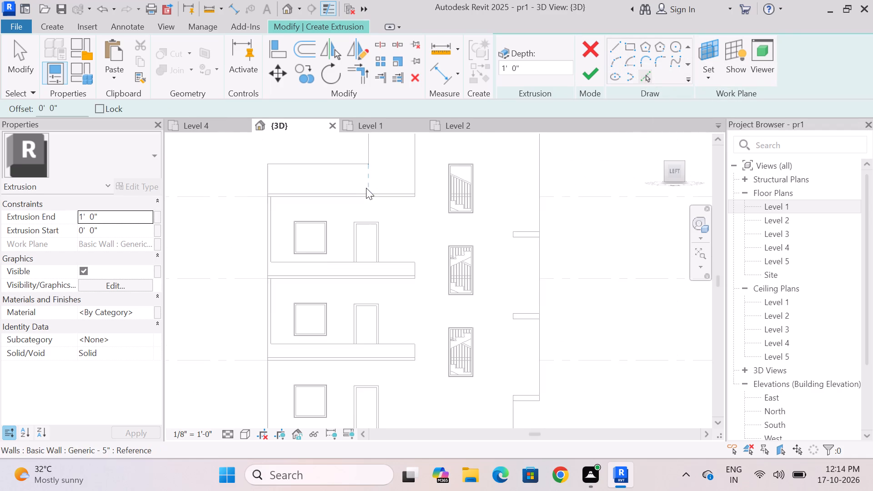
scroll(366, 188, "up", 2)
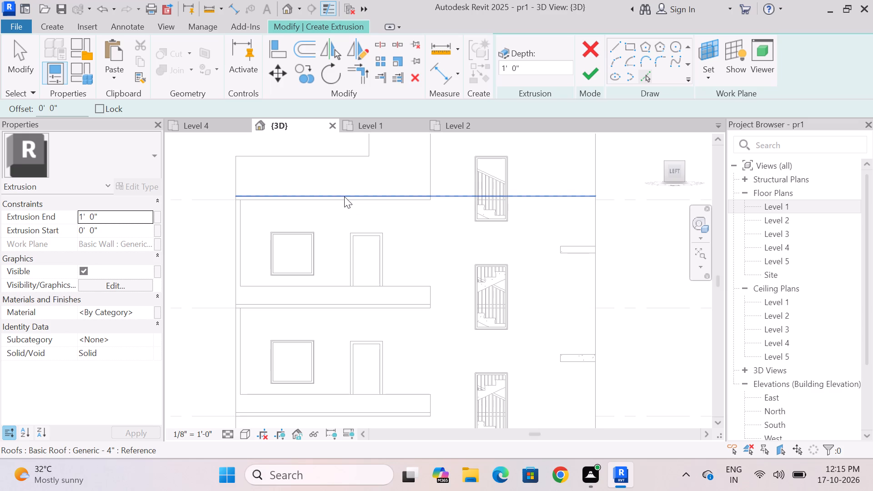
scroll(344, 196, "down", 2)
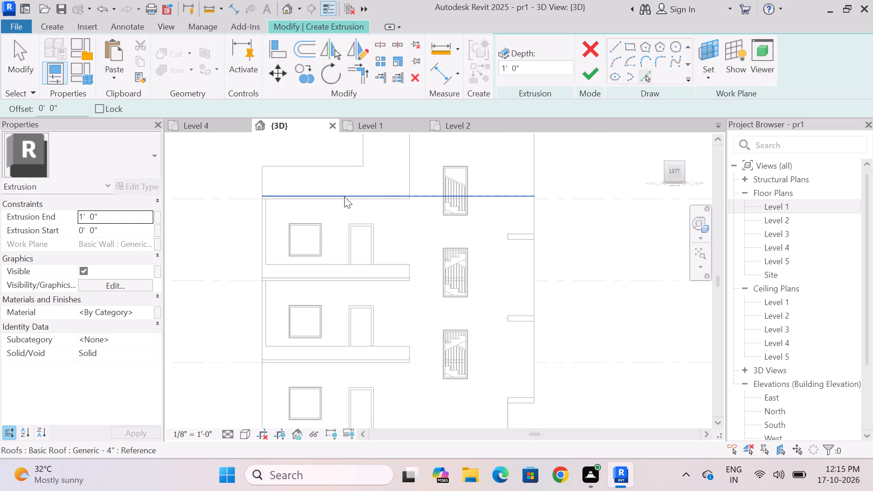
scroll(344, 196, "down", 2)
scroll(344, 196, "up", 3)
left_click(367, 193)
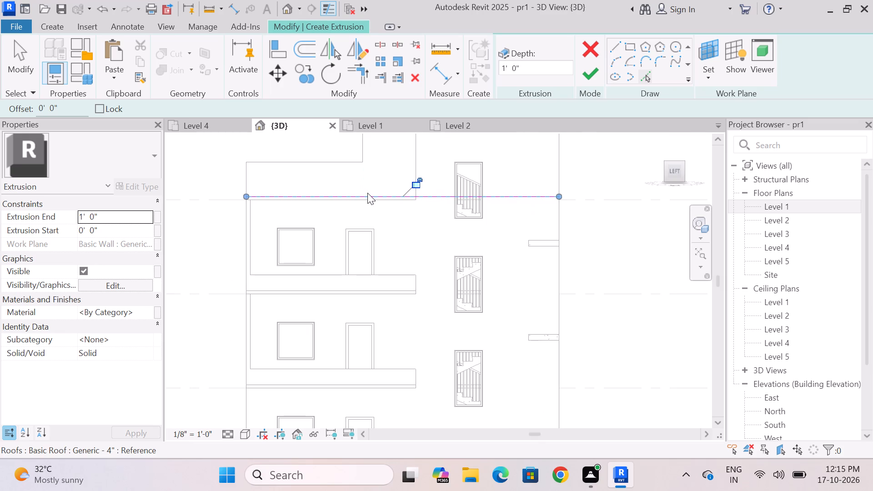
key("Escape")
Pick the left facade's rear vertical edges between Level 4 and Level 2, plus the Level 2 slab's bottom edge, as sketch lines.
scroll(281, 231, "up", 4)
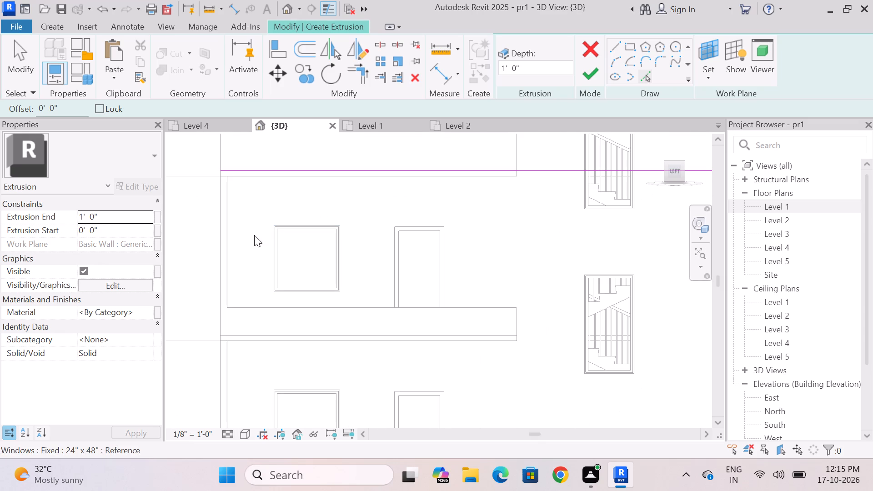
left_click(218, 226)
scroll(317, 187, "down", 3)
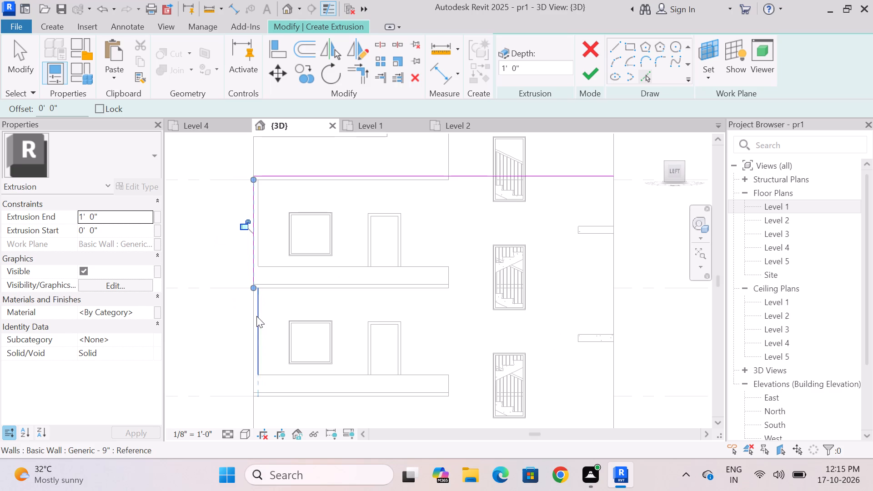
left_click(250, 320)
scroll(307, 241, "down", 3)
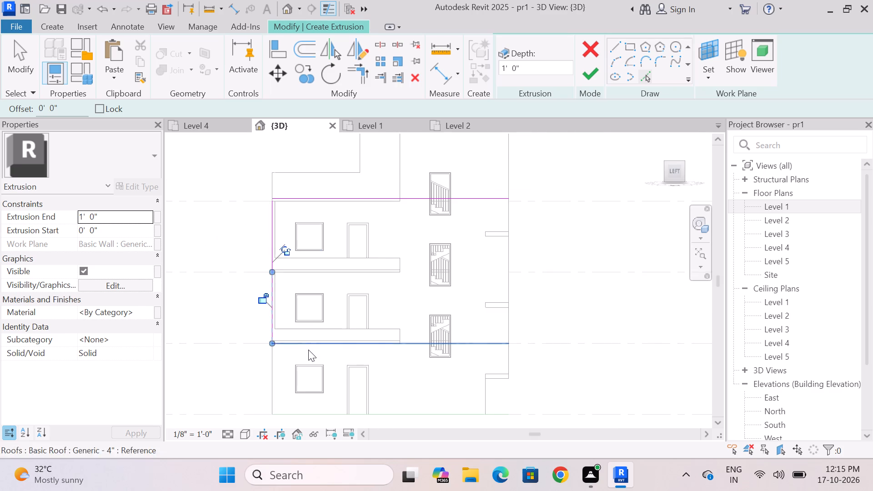
scroll(309, 351, "up", 4)
left_click(317, 336)
key("Escape")
scroll(300, 277, "down", 3)
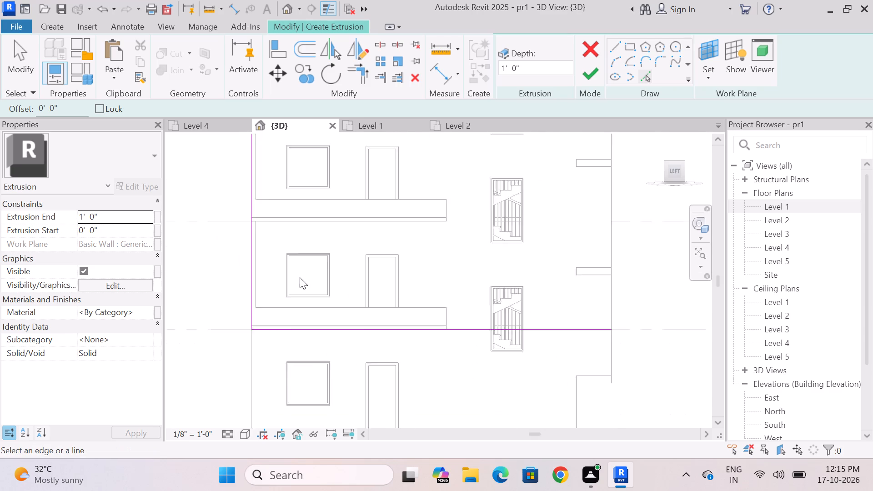
key("Escape")
key("Escape")
Shorten the bottom sketch line at Level 2 so it ends at the lower corner of the balcony parapet beside the staircase.
left_click(453, 317)
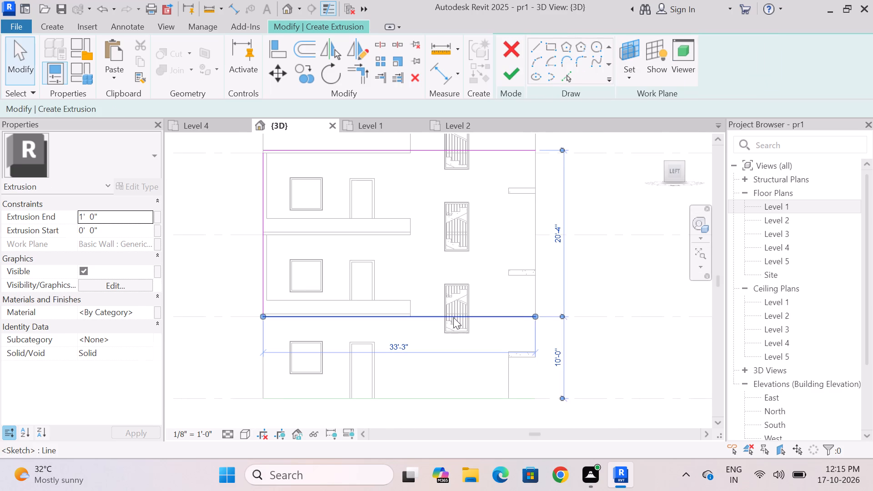
left_click_drag(533, 315, 416, 321)
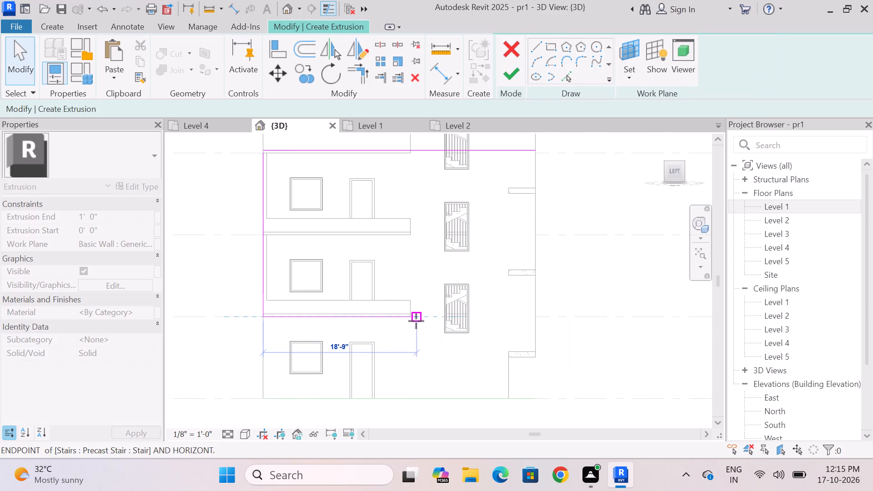
left_click_drag(416, 321, 407, 321)
scroll(420, 316, "up", 5)
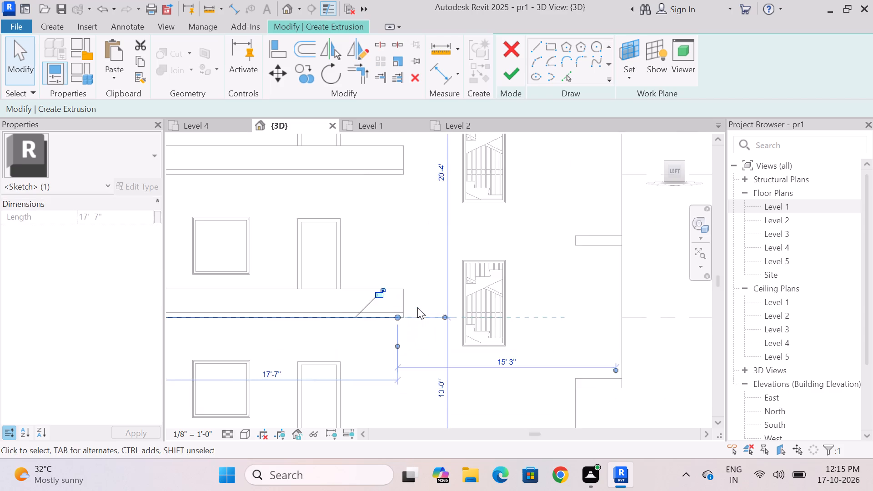
scroll(417, 307, "up", 7)
key("Escape")
left_click(344, 338)
left_click_drag(359, 339, 363, 340)
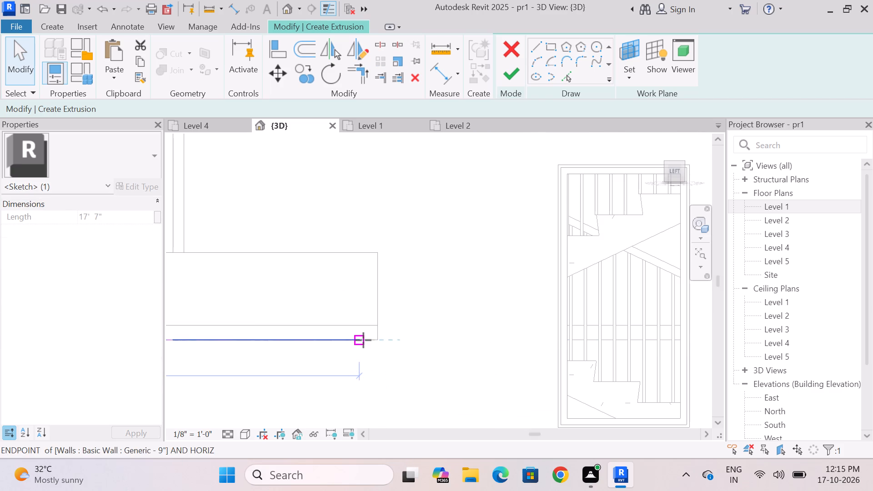
left_click_drag(363, 340, 380, 340)
key("Escape")
scroll(385, 331, "up", 8)
left_click(333, 357)
scroll(378, 354, "up", 4)
left_click_drag(366, 356, 360, 356)
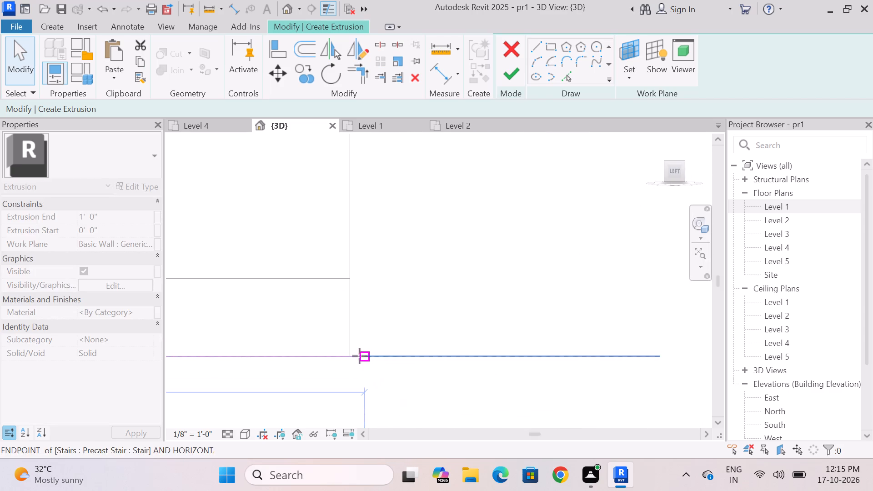
left_click_drag(360, 356, 351, 356)
key("Escape")
Shorten the top sketch line at Level 4 to 18'-0", ending at the roof parapet's edge beside the staircase windows.
scroll(383, 282, "down", 8)
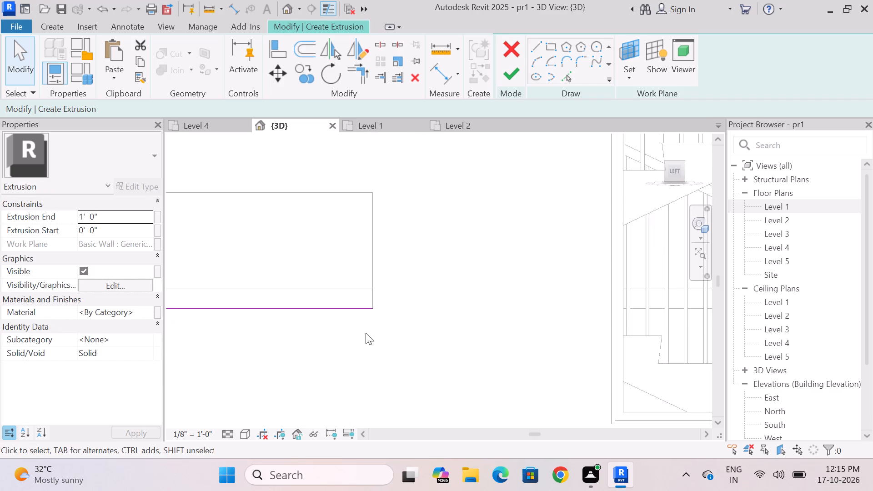
scroll(366, 333, "down", 10)
scroll(346, 426, "down", 3)
scroll(387, 390, "down", 4)
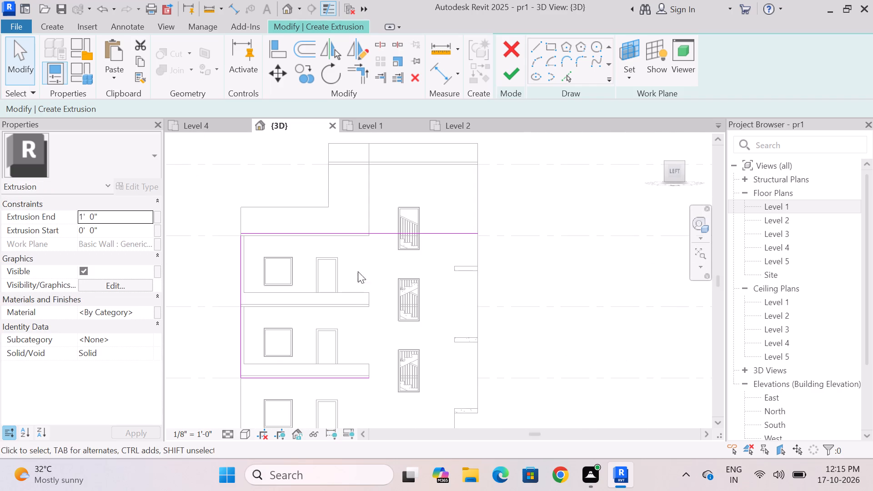
scroll(350, 231, "up", 9)
left_click(371, 256)
scroll(353, 258, "down", 5)
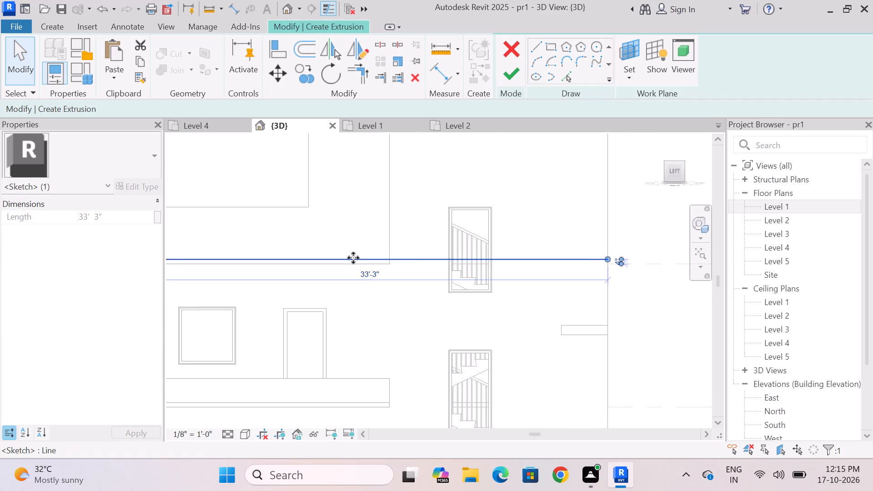
scroll(353, 258, "down", 2)
scroll(496, 264, "up", 2)
left_click_drag(528, 258, 518, 259)
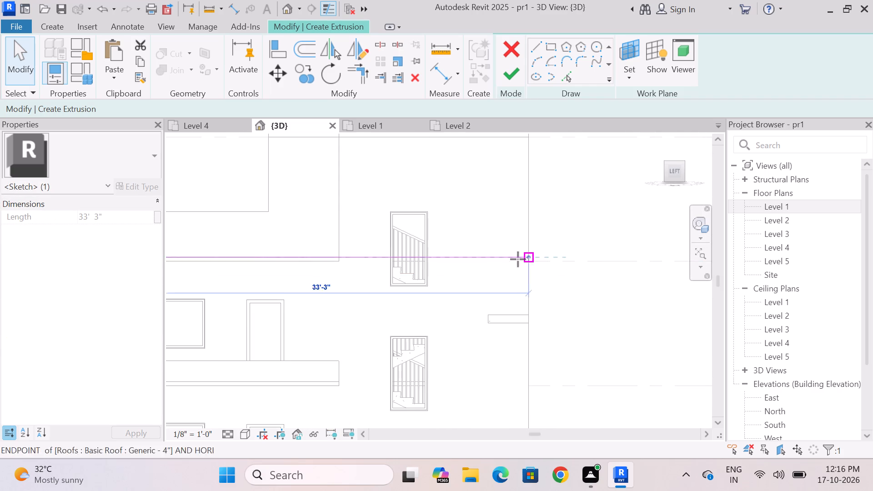
left_click_drag(518, 259, 339, 258)
key("Escape")
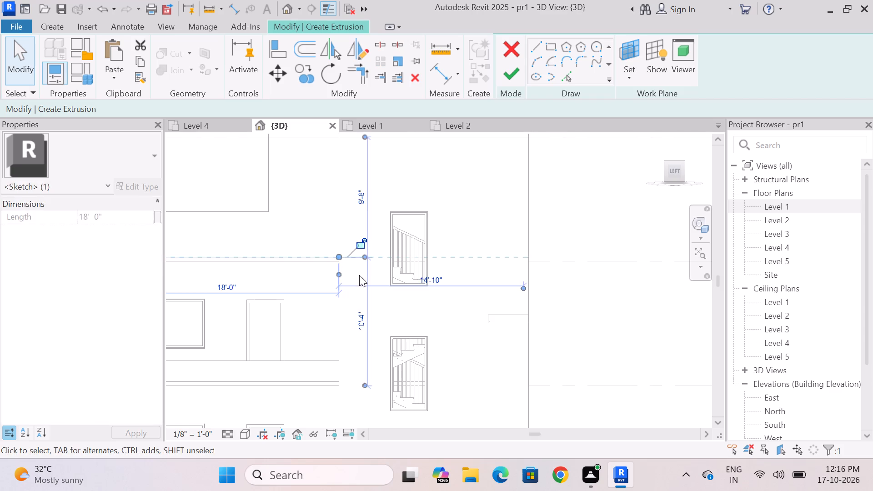
scroll(393, 226, "down", 6)
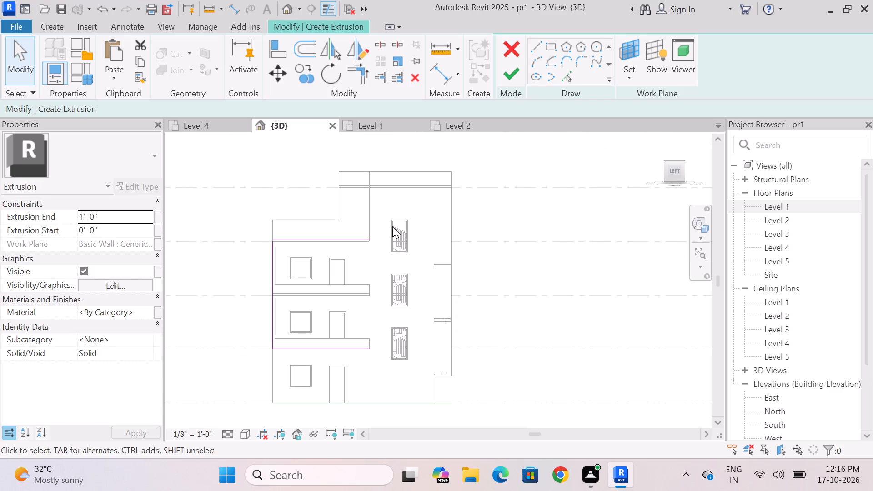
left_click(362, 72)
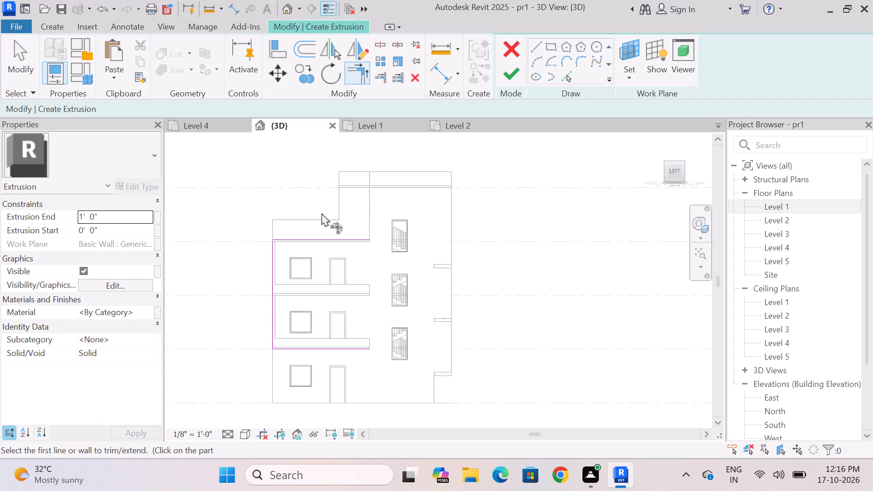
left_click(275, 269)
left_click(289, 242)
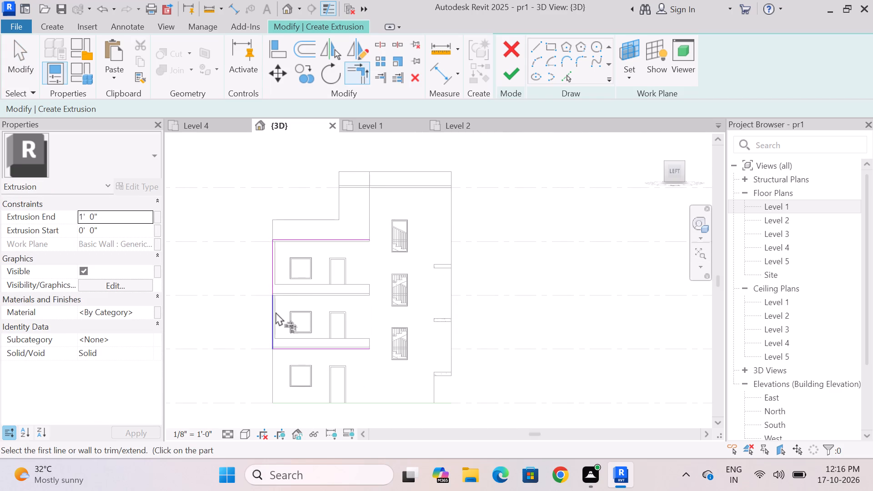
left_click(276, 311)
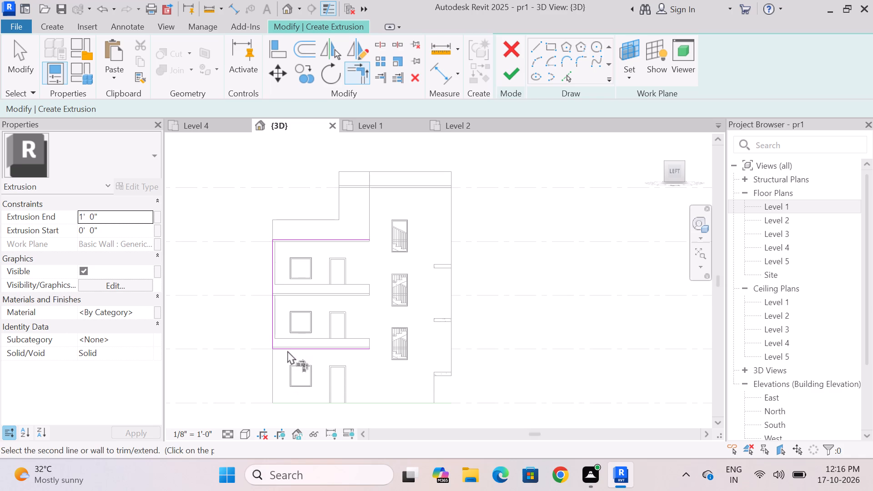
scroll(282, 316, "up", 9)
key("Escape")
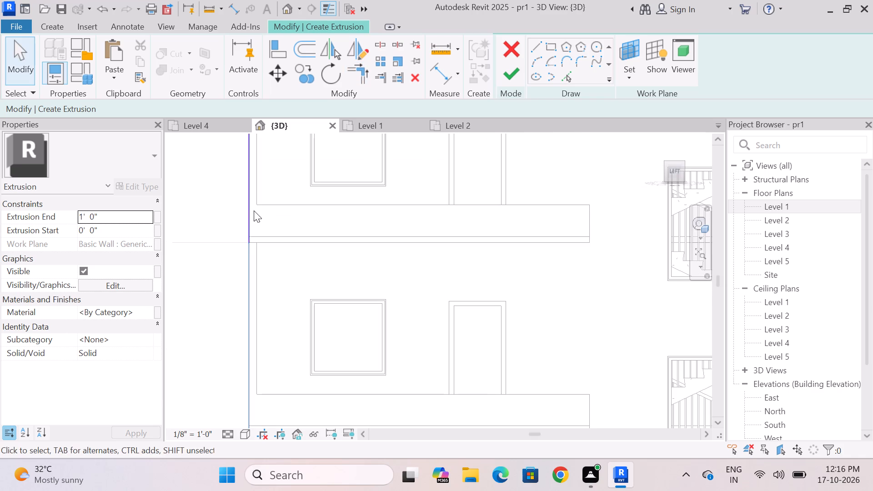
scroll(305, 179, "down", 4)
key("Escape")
Delete the lower rear vertical sketch line and extend the upper one to 20'-4", ending at the bottom line's corner at Level 2.
left_click(278, 254)
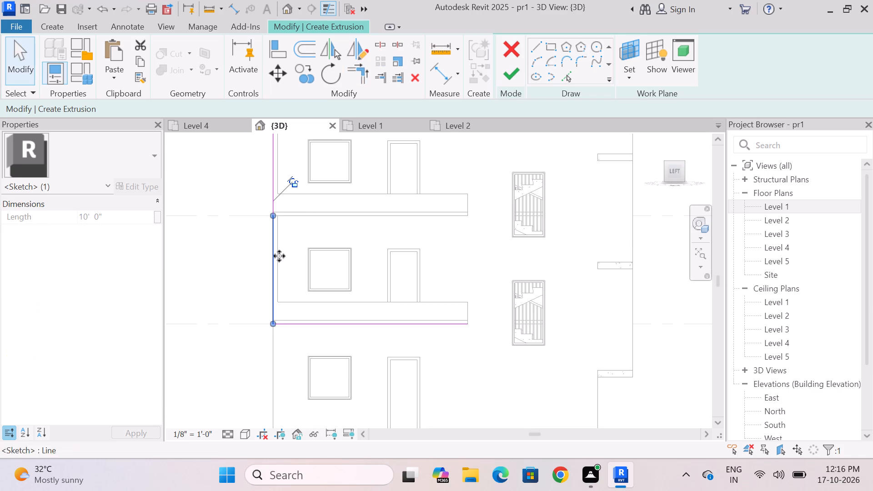
key("Delete")
left_click(274, 198)
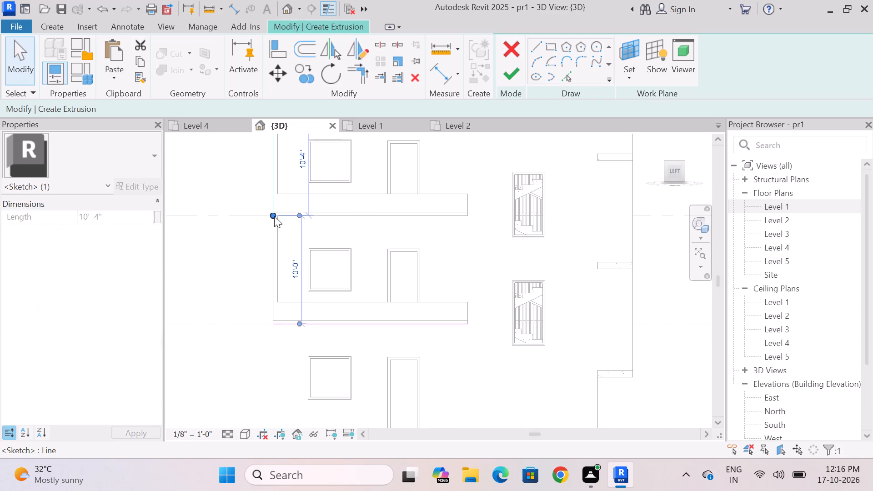
left_click_drag(274, 216, 271, 323)
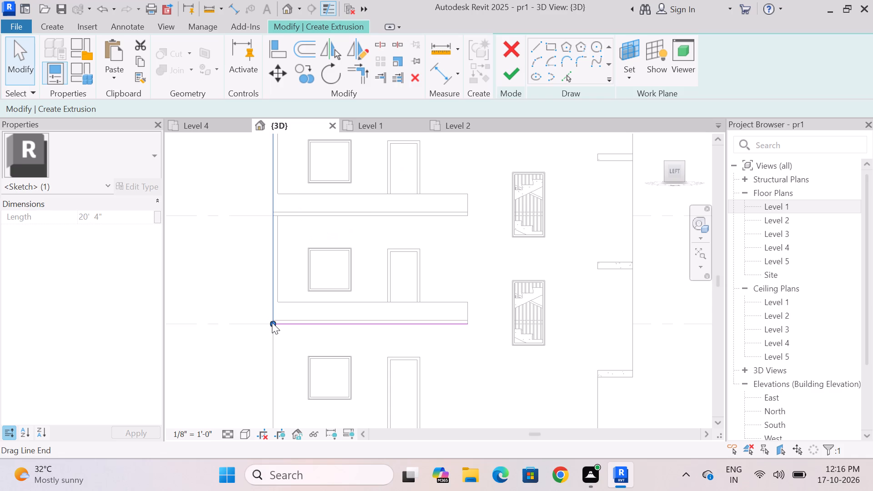
key("Escape")
scroll(334, 326, "down", 4)
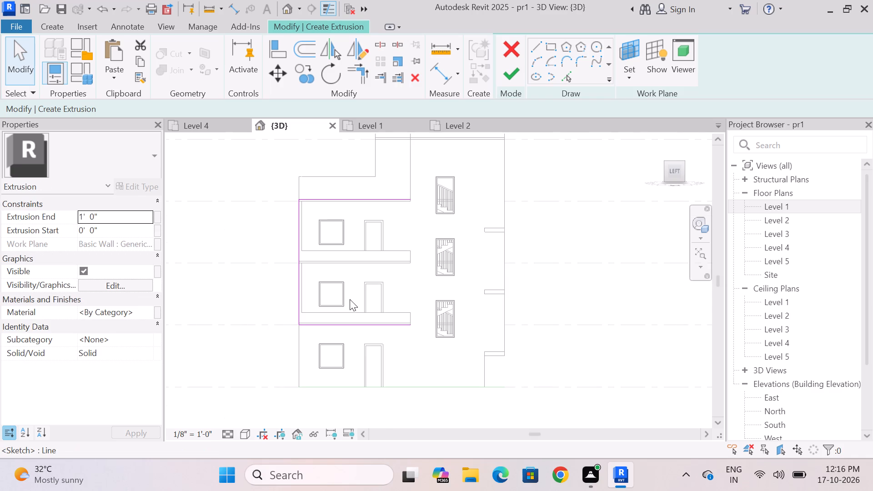
Close the outline with a 20'-4" vertical line joining the staircase-side ends of the top and bottom sketch lines.
left_click(536, 45)
scroll(386, 249, "up", 4)
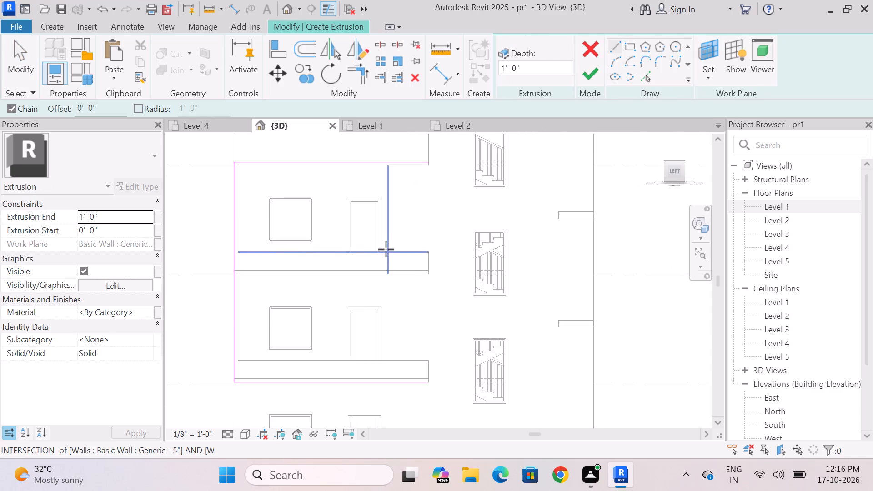
left_click(430, 161)
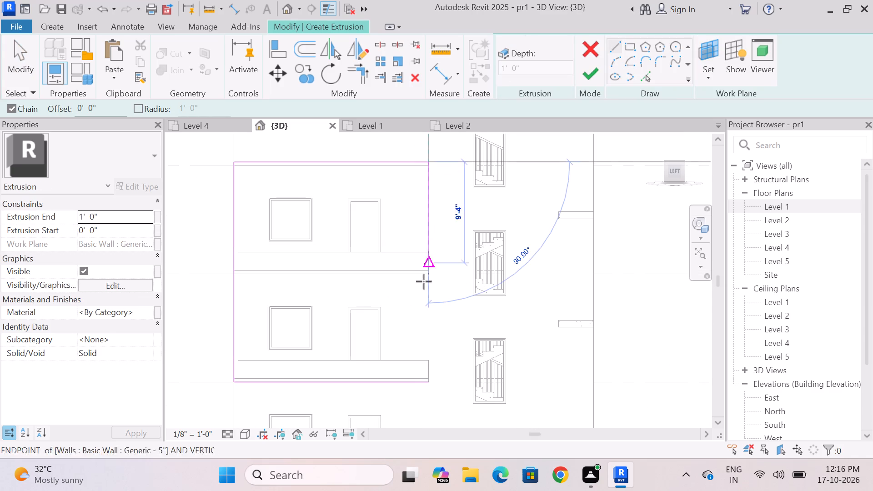
left_click(428, 382)
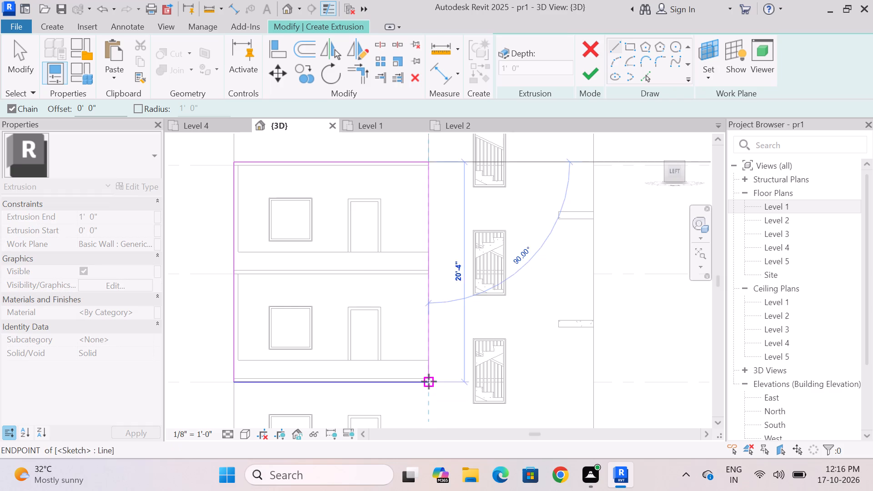
key("Escape")
scroll(308, 268, "down", 5)
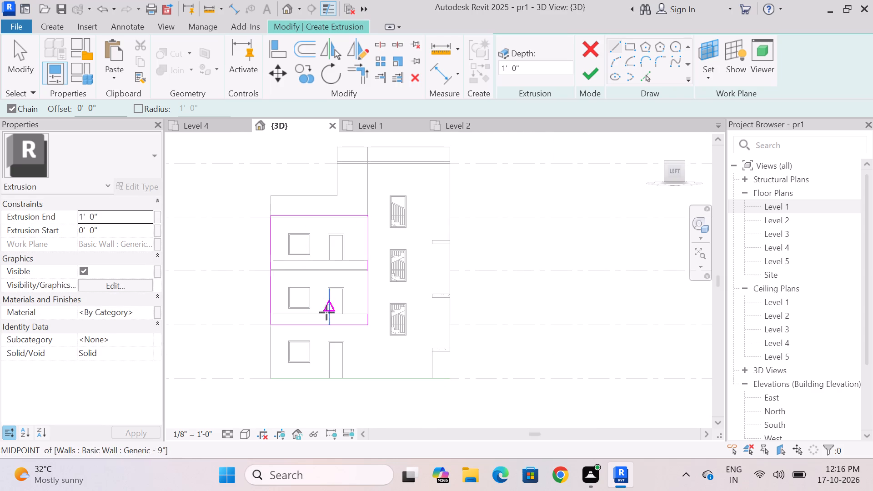
key("Escape")
Draw an inner rectangle offset 8" inside the outline, from its upper rear corner to its lower corner beside the staircase.
scroll(304, 253, "down", 2)
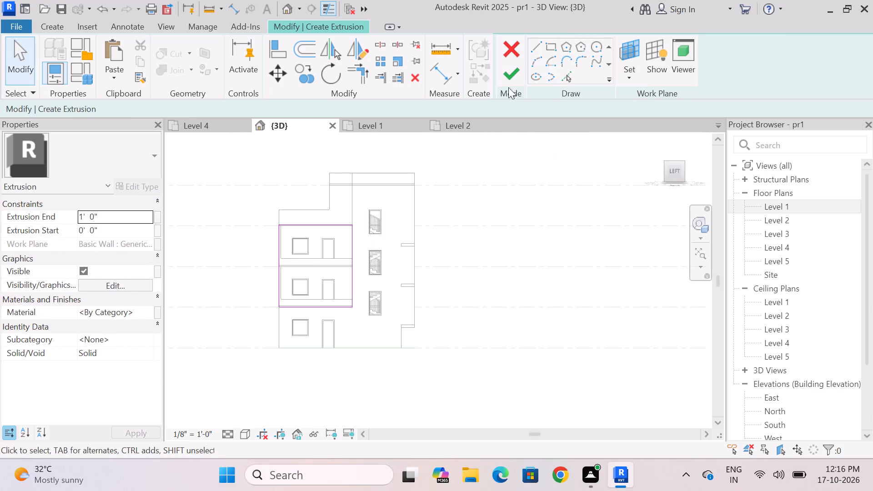
left_click(552, 49)
left_click(118, 110)
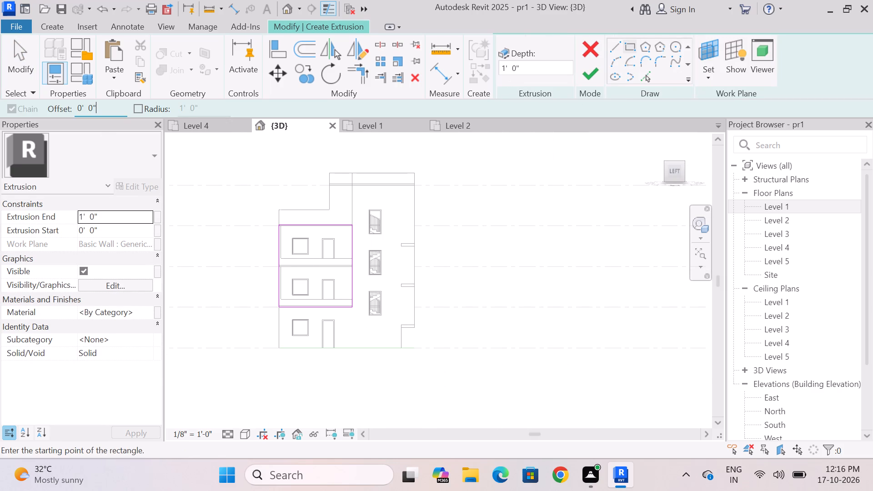
key("BackSpace")
key("BackSpace")
key("BackSpace")
key("BackSpace")
key("BackSpace")
key("BackSpace")
key("BackSpace")
key("BackSpace")
key("BackSpace")
key("BackSpace")
key("BackSpace")
key("BackSpace")
type("8\"")
key("Return")
scroll(318, 236, "up", 7)
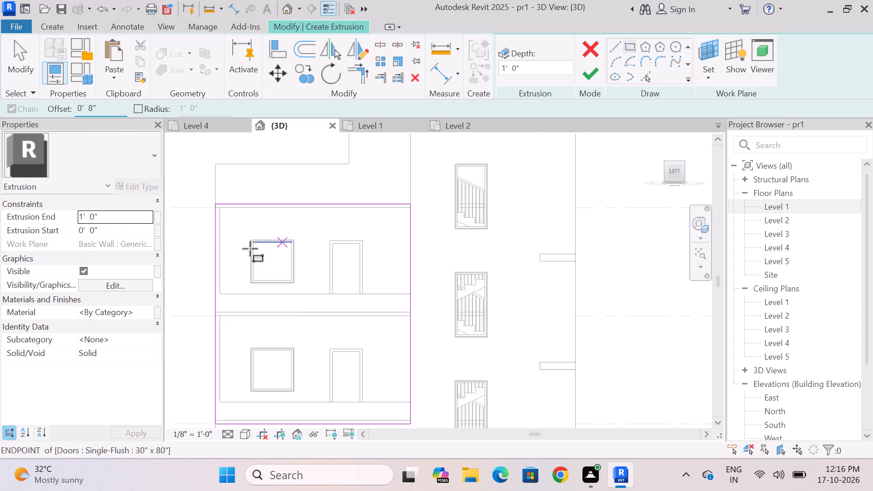
left_click(215, 204)
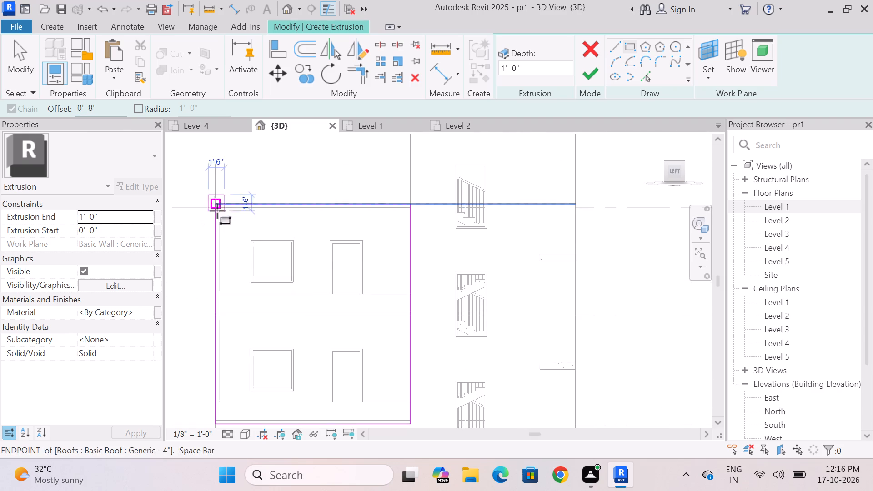
key("space")
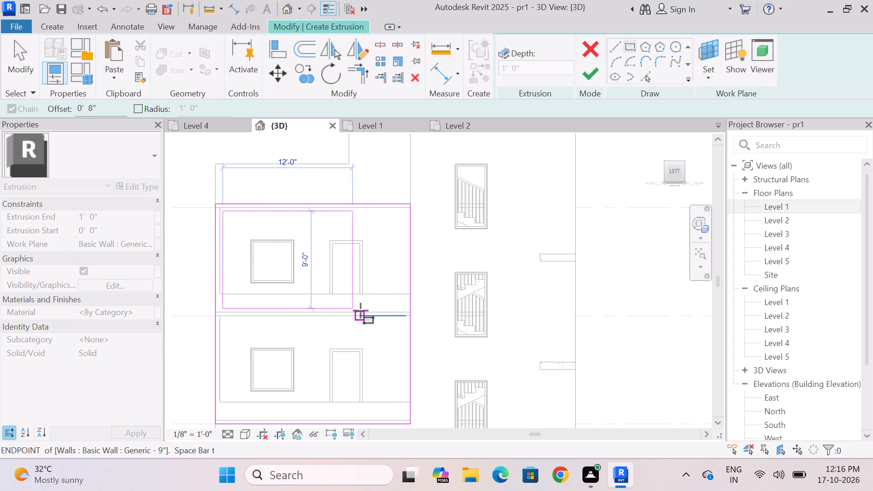
scroll(361, 311, "down", 4)
scroll(374, 355, "up", 8)
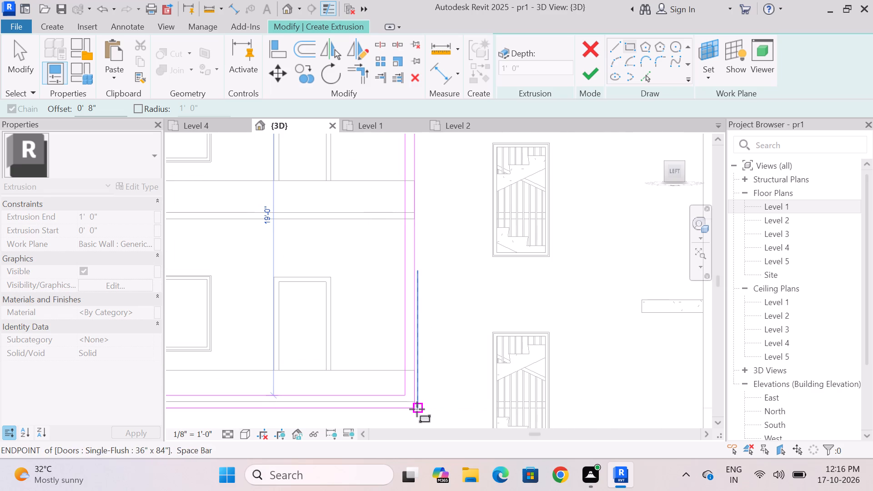
left_click(417, 409)
key("Escape")
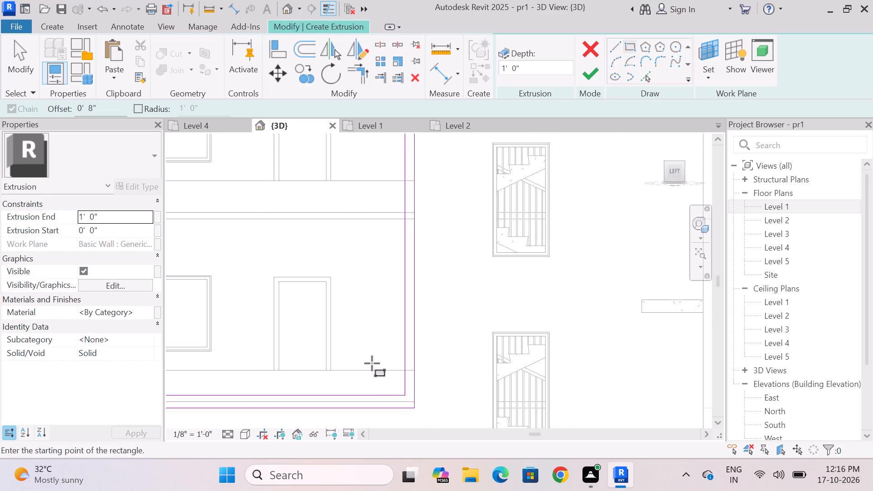
scroll(346, 292, "down", 7)
key("Escape")
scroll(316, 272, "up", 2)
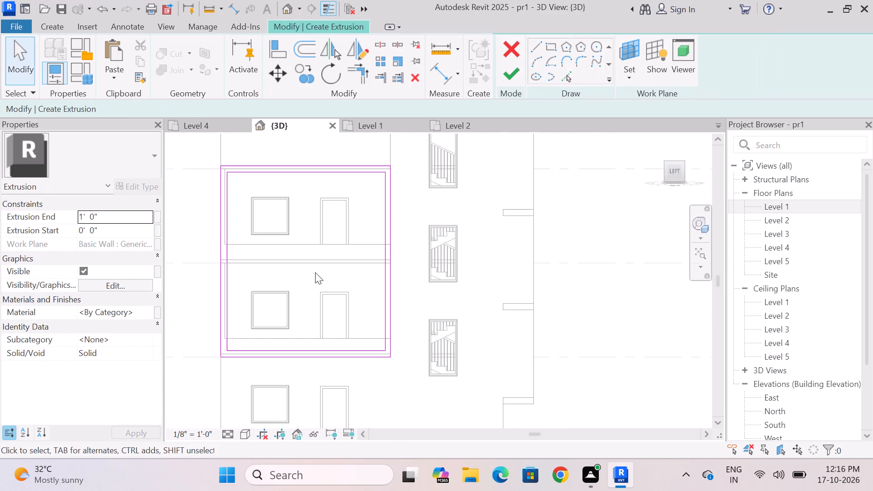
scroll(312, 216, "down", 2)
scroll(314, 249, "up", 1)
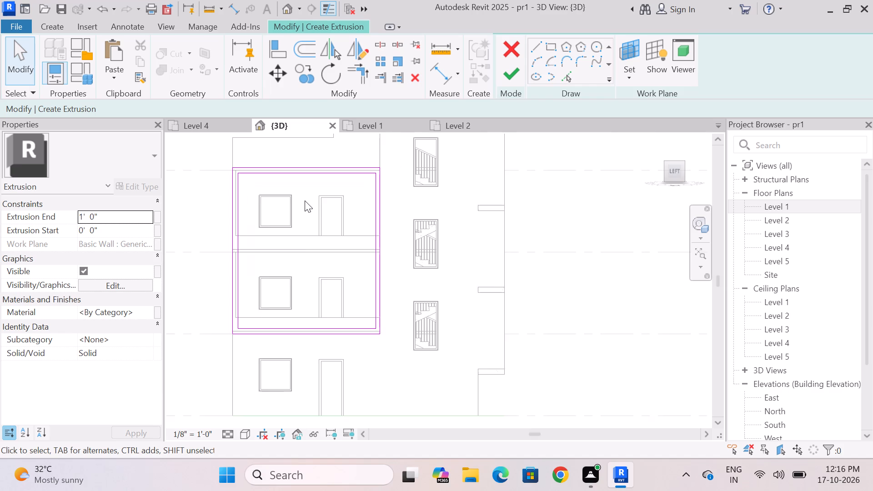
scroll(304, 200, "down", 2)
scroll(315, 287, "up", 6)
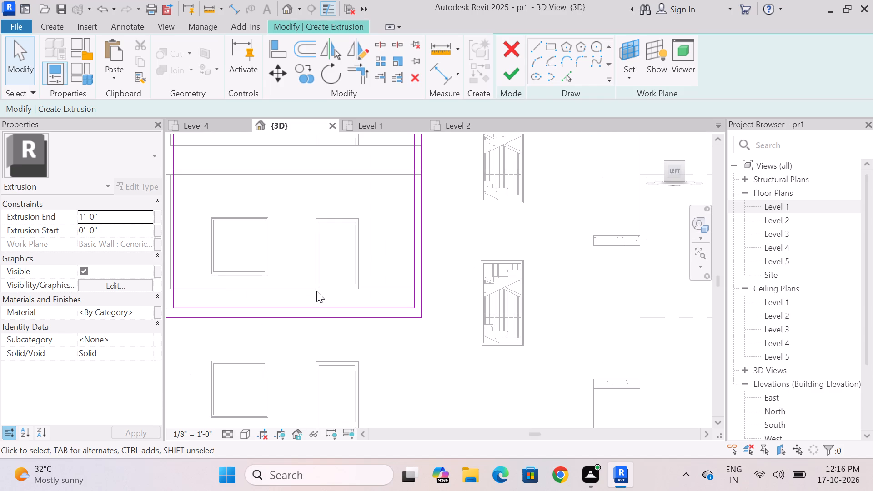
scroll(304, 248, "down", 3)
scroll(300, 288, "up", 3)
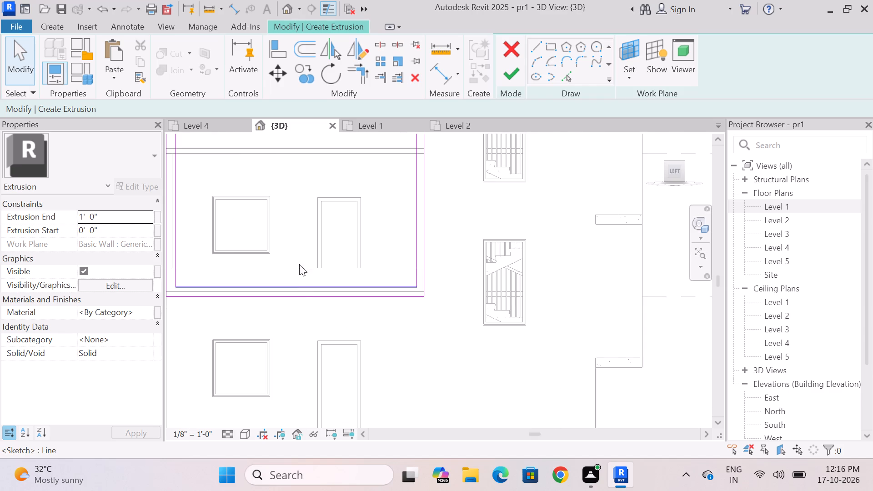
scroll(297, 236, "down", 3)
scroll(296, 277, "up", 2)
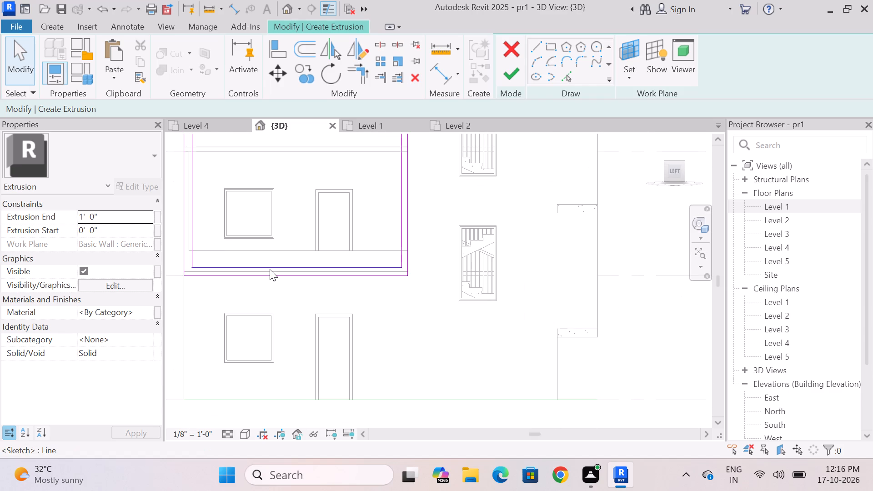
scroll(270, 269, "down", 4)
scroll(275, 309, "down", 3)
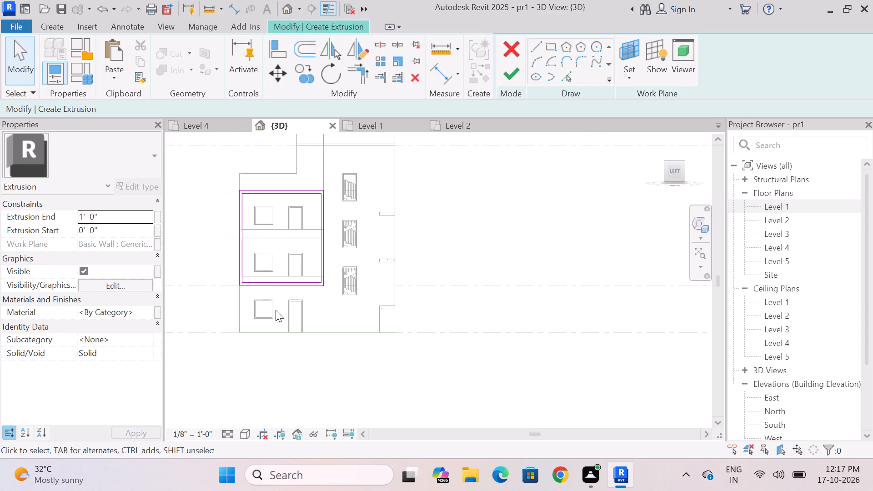
Draw a trapezoid on the inner bottom line, rising to the Level 2 parapet's top edge with sides sloped 35°, starting about 4'-0" from the rear corner.
scroll(272, 264, "up", 3)
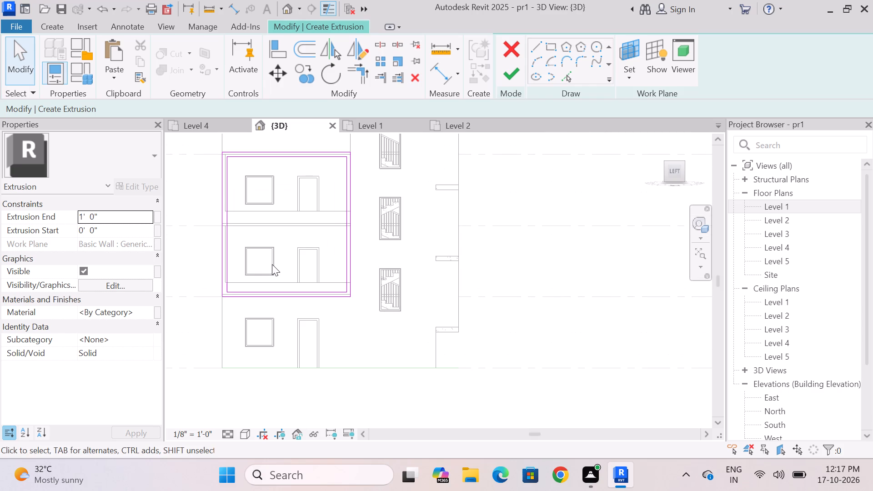
left_click(538, 48)
scroll(235, 286, "up", 12)
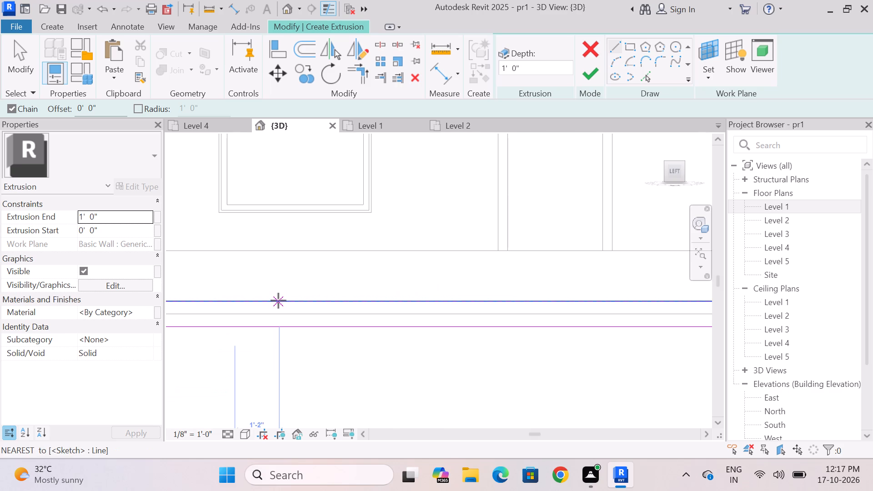
scroll(278, 301, "down", 4)
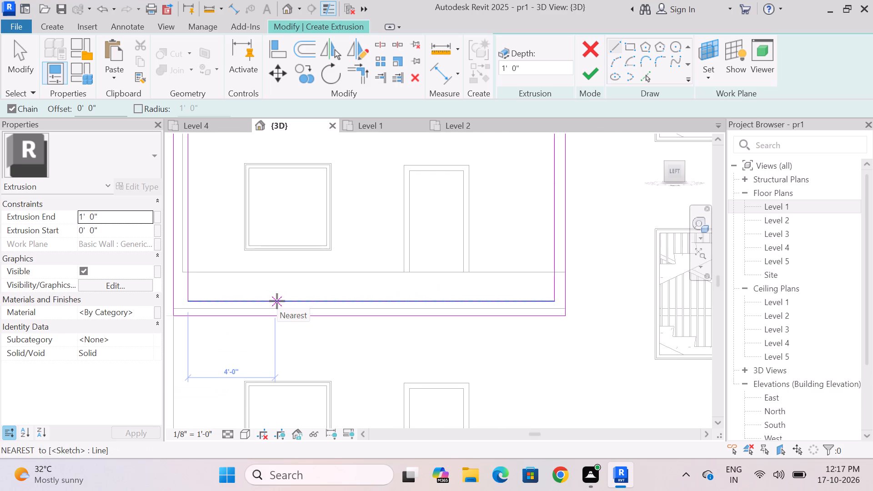
left_click(277, 301)
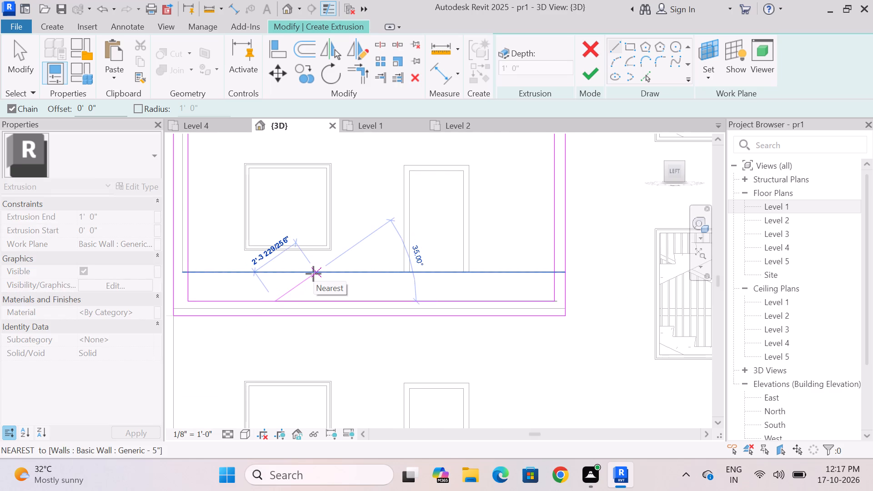
left_click(313, 274)
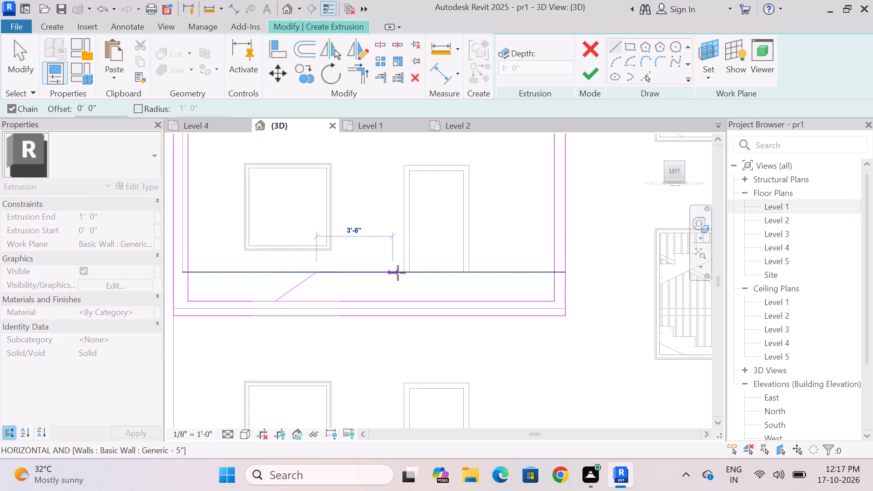
left_click(406, 273)
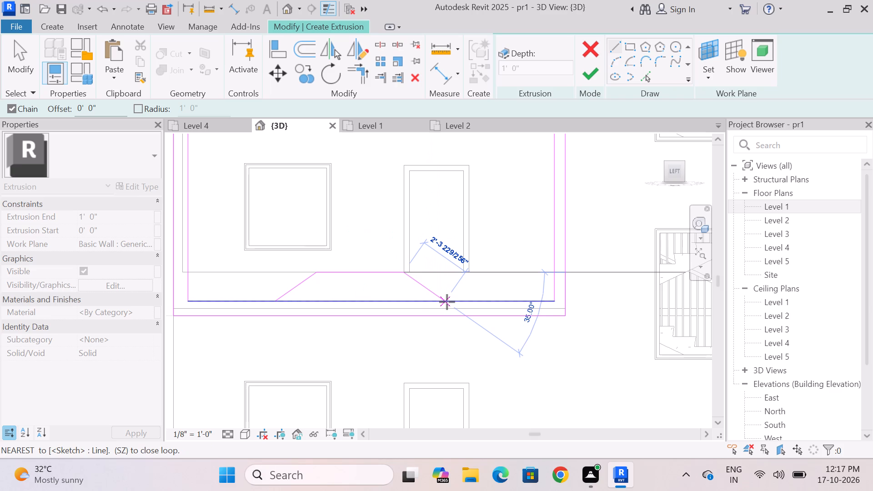
left_click(447, 302)
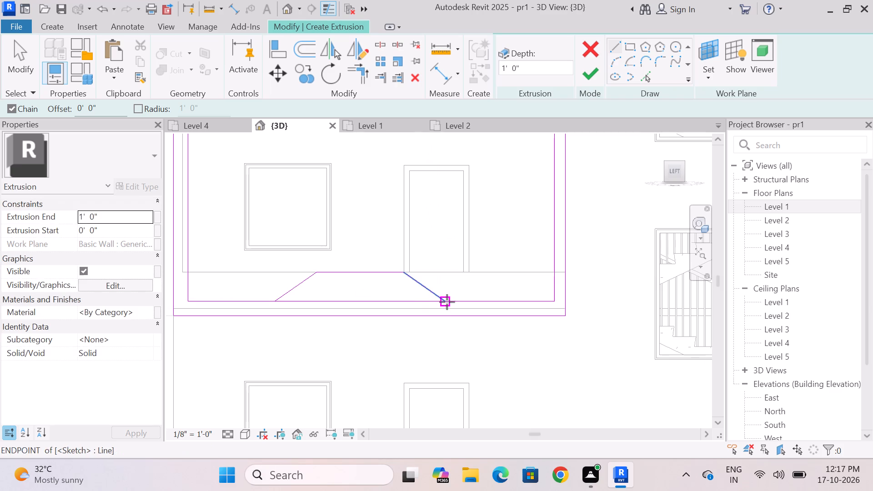
key("Escape")
scroll(328, 282, "down", 3)
key("Escape")
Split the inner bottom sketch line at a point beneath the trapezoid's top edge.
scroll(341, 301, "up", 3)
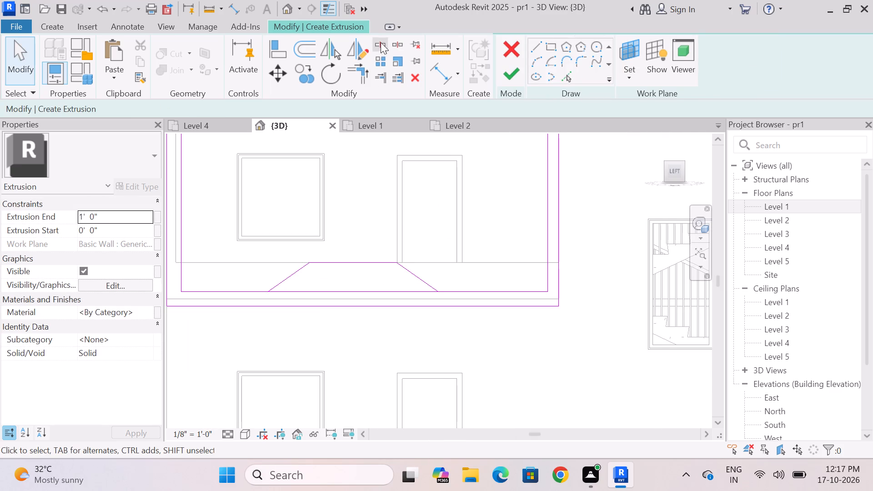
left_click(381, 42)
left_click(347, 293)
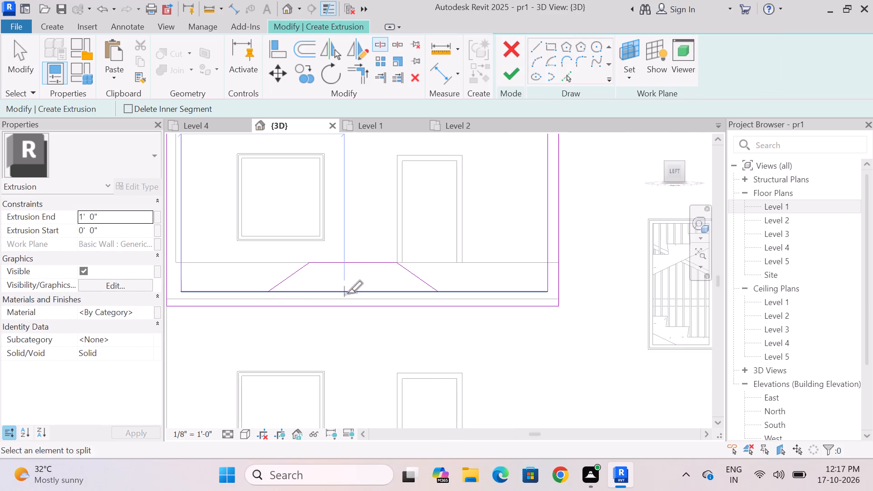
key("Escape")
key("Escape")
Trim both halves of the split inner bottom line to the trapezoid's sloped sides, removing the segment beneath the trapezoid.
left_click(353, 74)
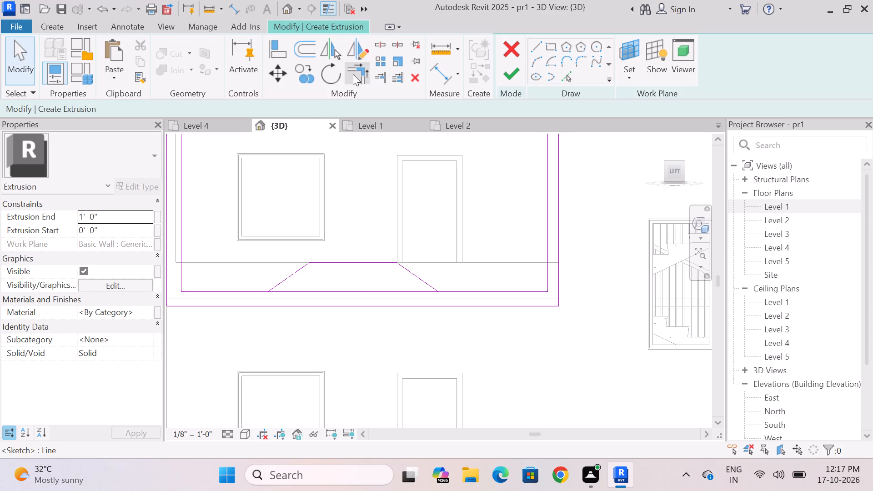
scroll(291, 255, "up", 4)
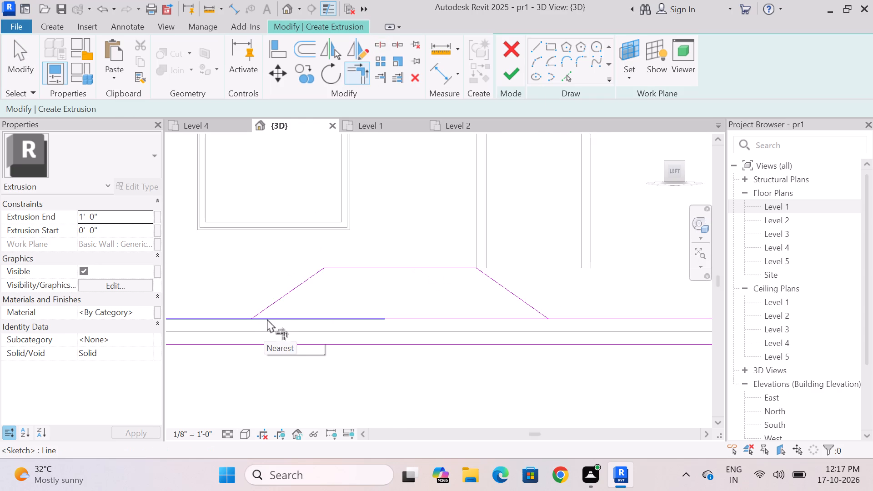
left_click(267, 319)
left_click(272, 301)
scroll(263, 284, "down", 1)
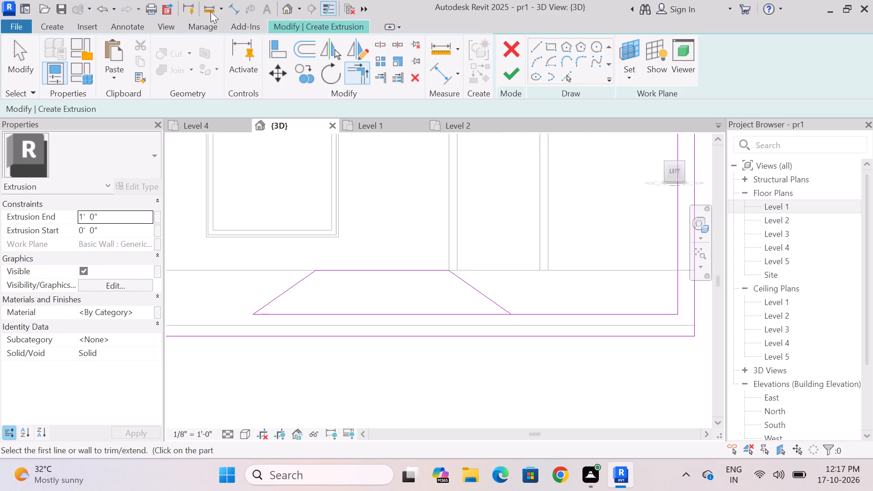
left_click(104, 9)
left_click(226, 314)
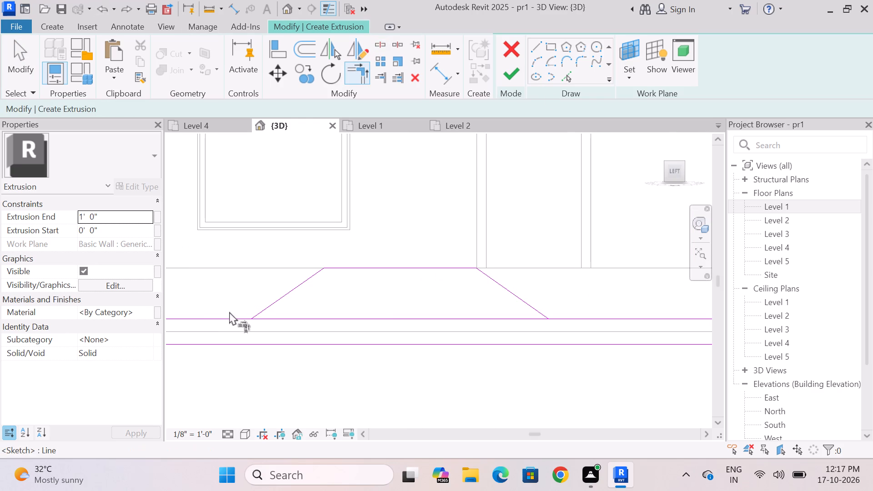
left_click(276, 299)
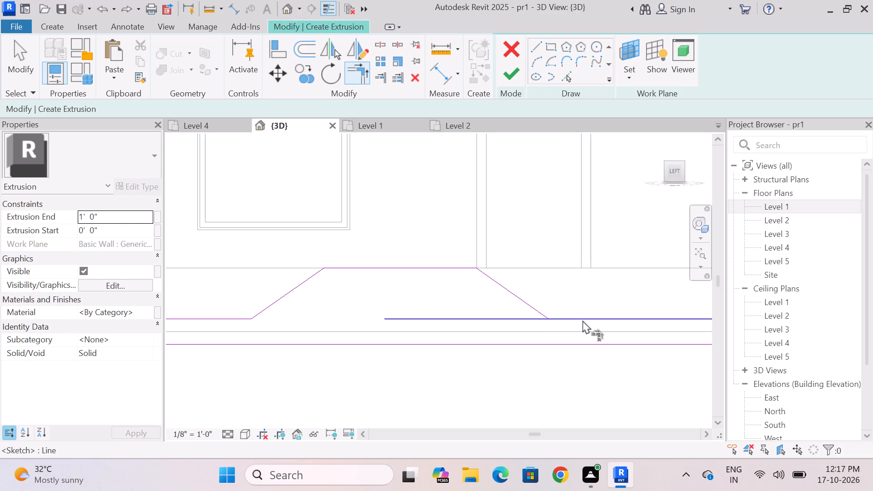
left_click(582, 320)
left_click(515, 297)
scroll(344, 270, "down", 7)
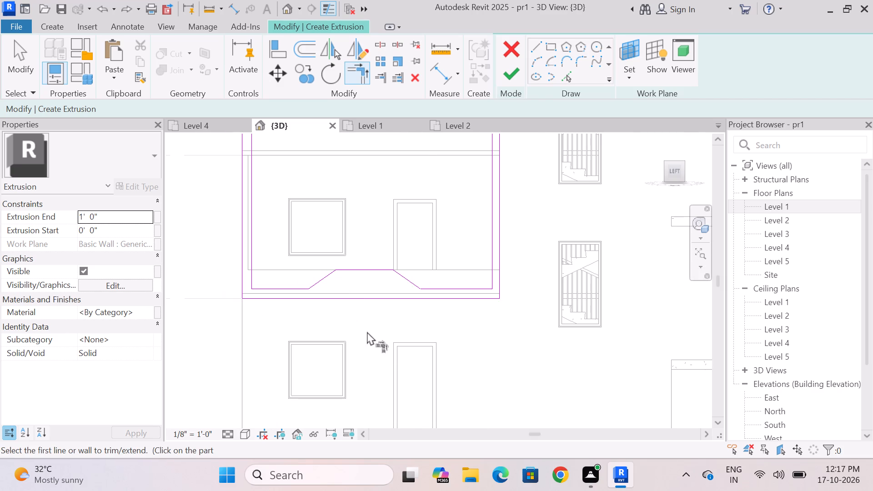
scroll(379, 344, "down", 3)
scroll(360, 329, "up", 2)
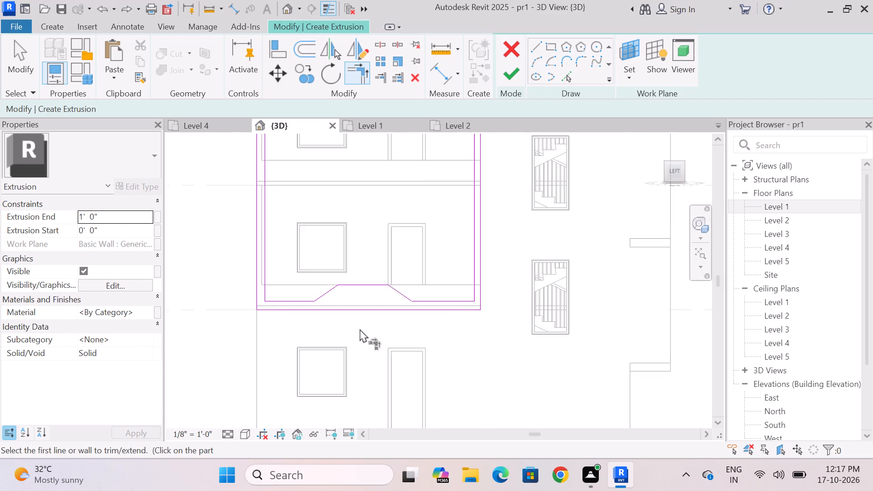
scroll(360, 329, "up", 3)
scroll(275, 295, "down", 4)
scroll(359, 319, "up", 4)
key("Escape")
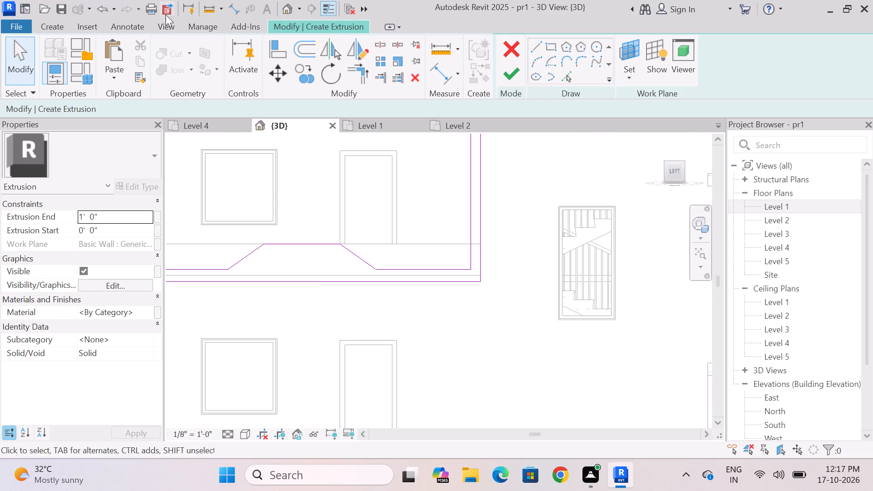
Undo the trims, the split and the trapezoid lines, back to the plain inner rectangle.
left_click(98, 4)
left_click(98, 4)
left_click(98, 4)
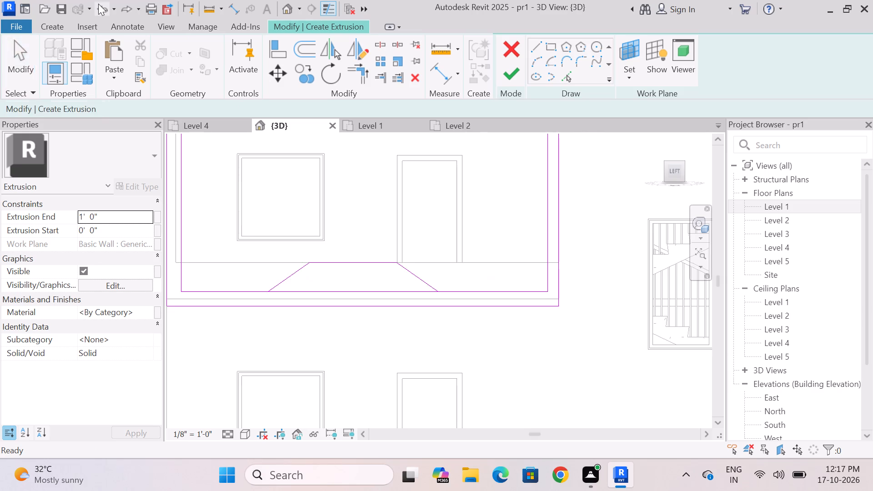
left_click(98, 4)
left_click(98, 4)
left_click(98, 4)
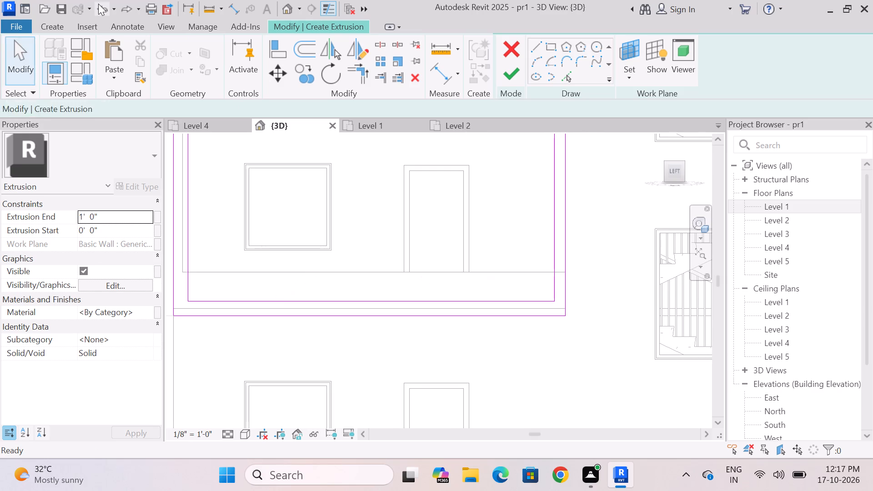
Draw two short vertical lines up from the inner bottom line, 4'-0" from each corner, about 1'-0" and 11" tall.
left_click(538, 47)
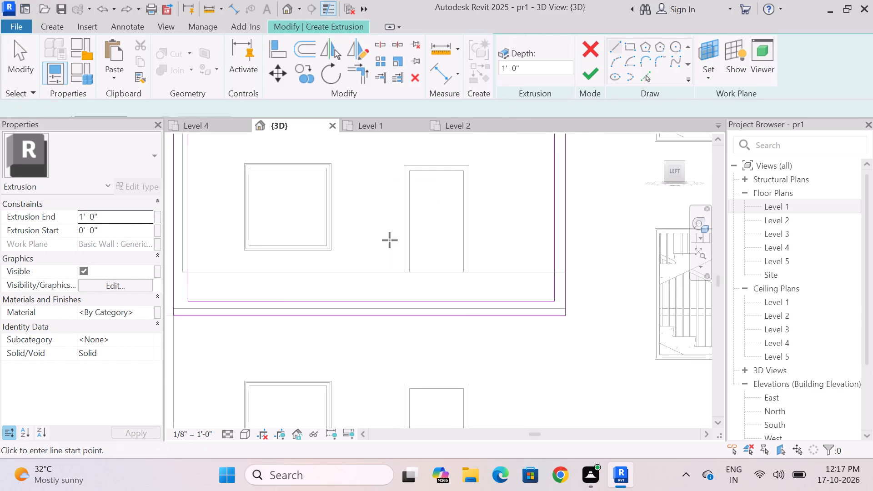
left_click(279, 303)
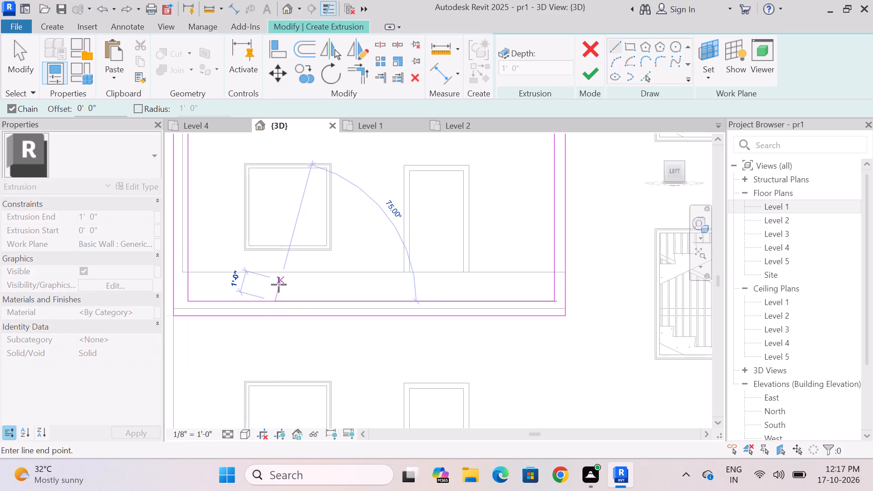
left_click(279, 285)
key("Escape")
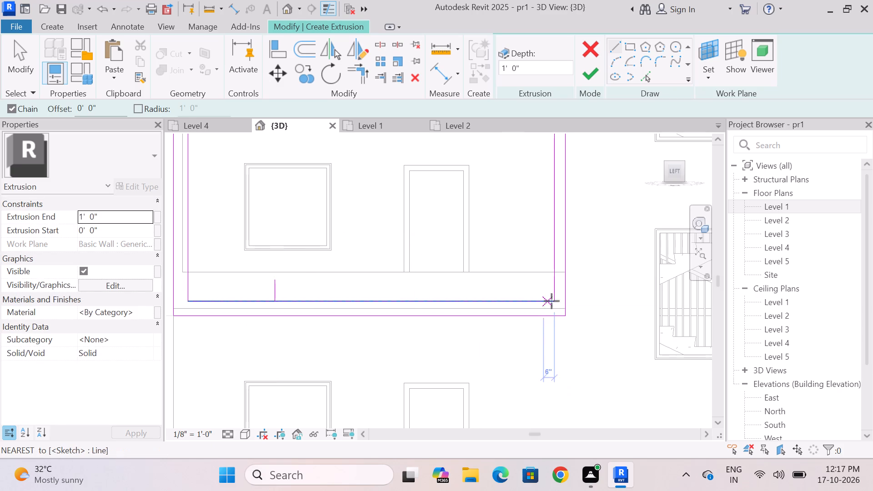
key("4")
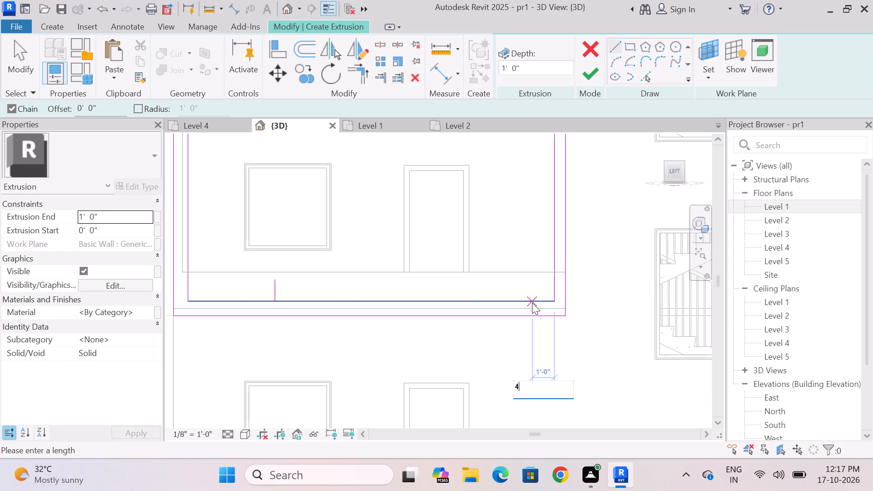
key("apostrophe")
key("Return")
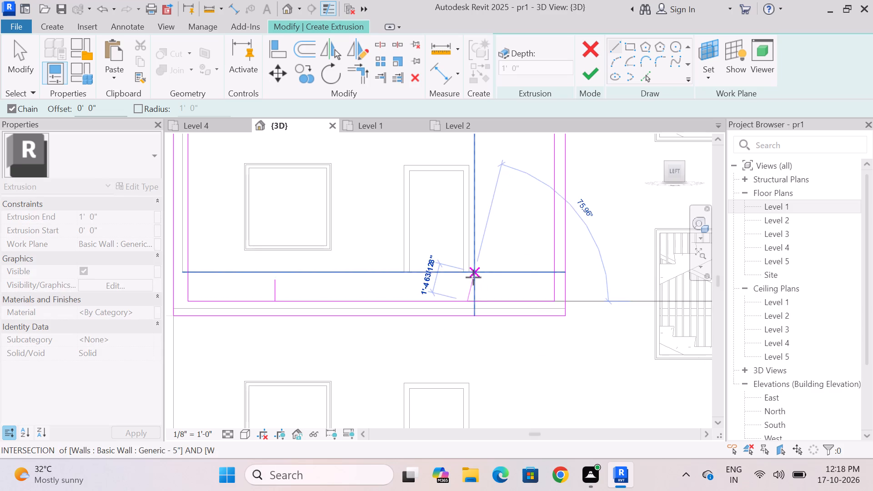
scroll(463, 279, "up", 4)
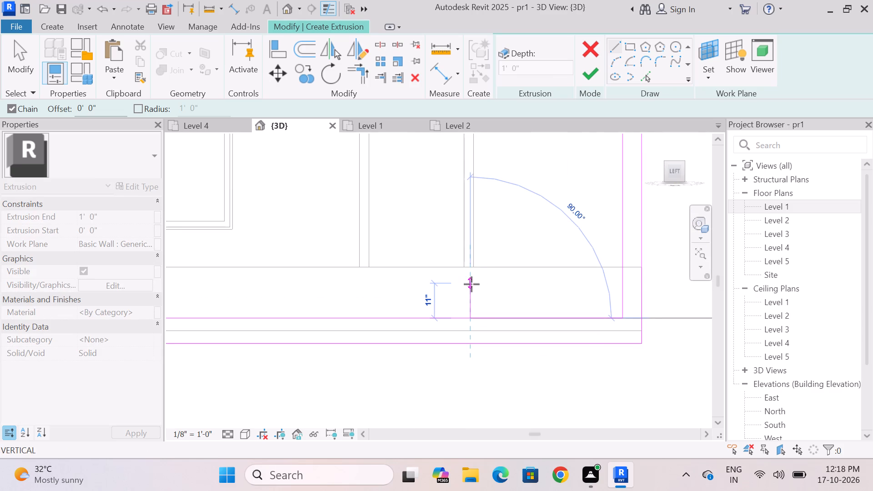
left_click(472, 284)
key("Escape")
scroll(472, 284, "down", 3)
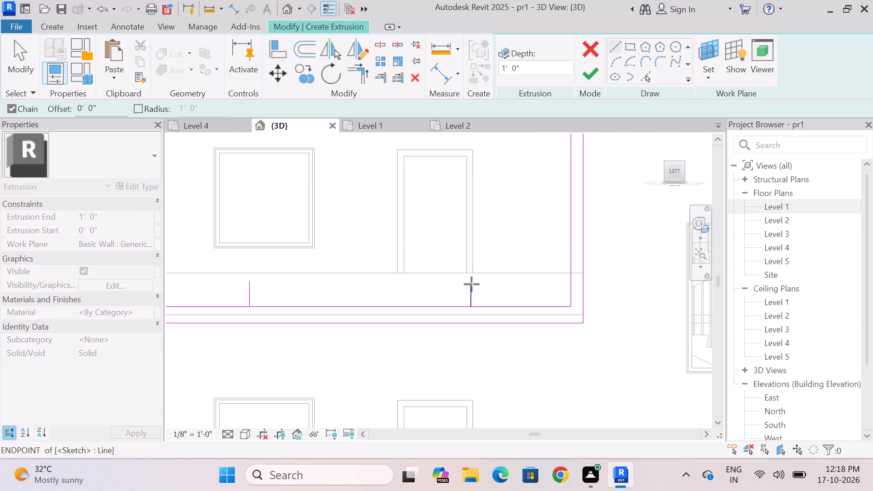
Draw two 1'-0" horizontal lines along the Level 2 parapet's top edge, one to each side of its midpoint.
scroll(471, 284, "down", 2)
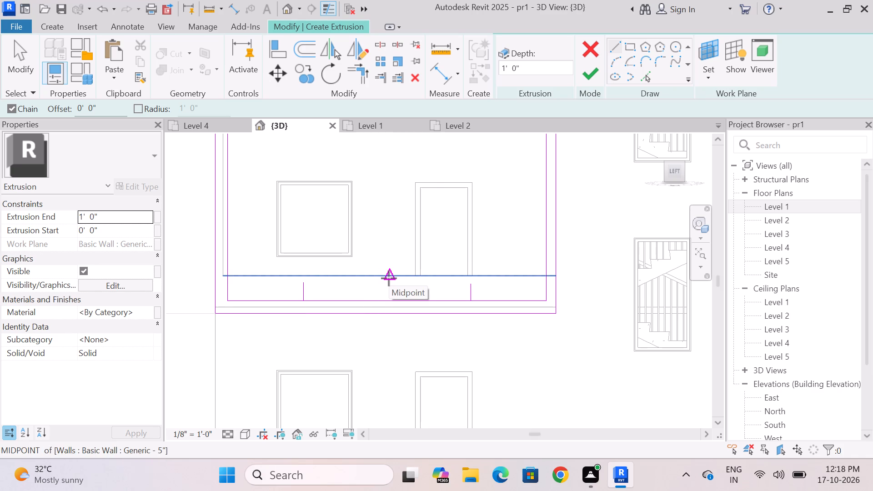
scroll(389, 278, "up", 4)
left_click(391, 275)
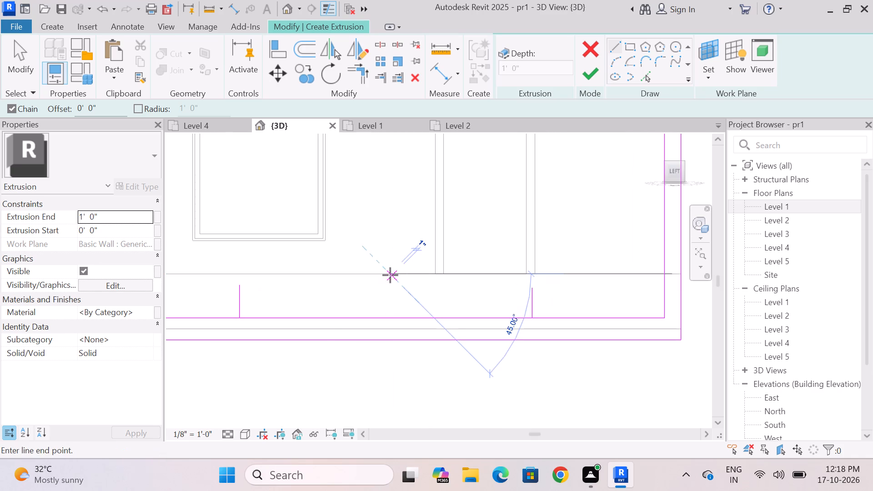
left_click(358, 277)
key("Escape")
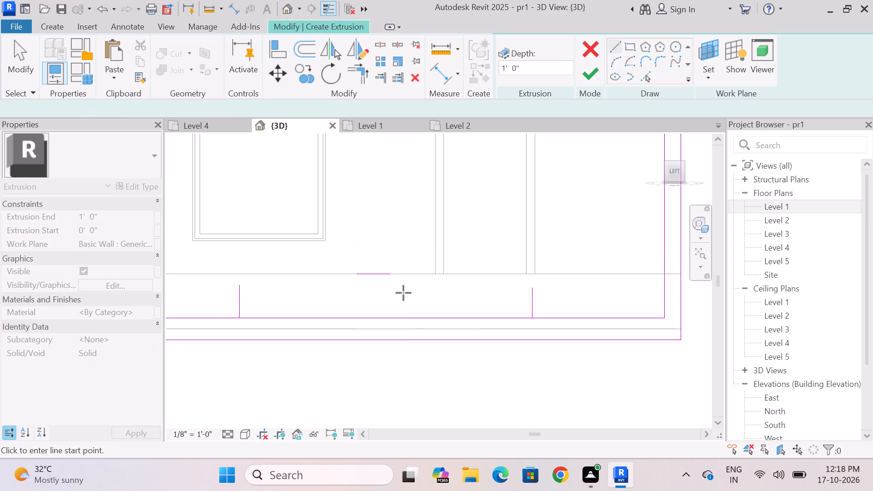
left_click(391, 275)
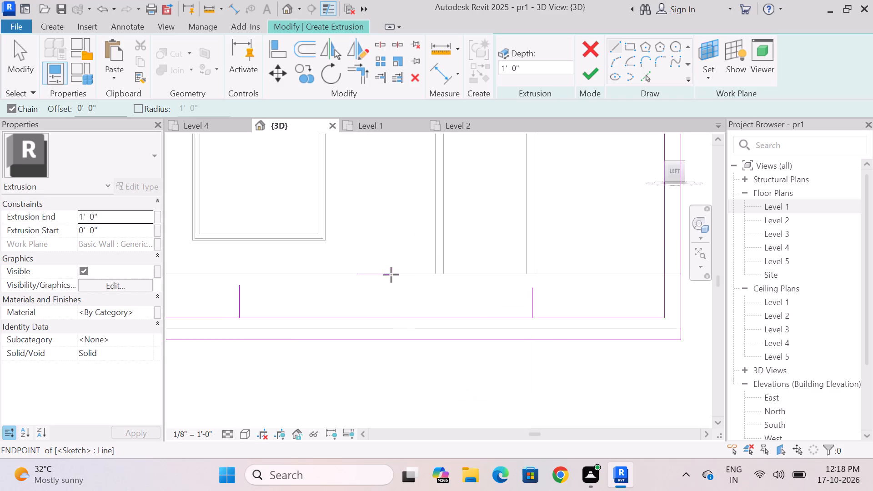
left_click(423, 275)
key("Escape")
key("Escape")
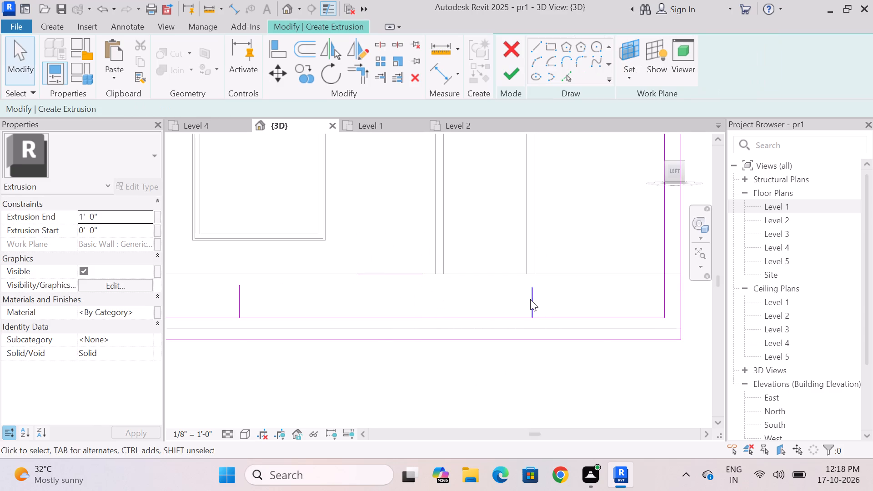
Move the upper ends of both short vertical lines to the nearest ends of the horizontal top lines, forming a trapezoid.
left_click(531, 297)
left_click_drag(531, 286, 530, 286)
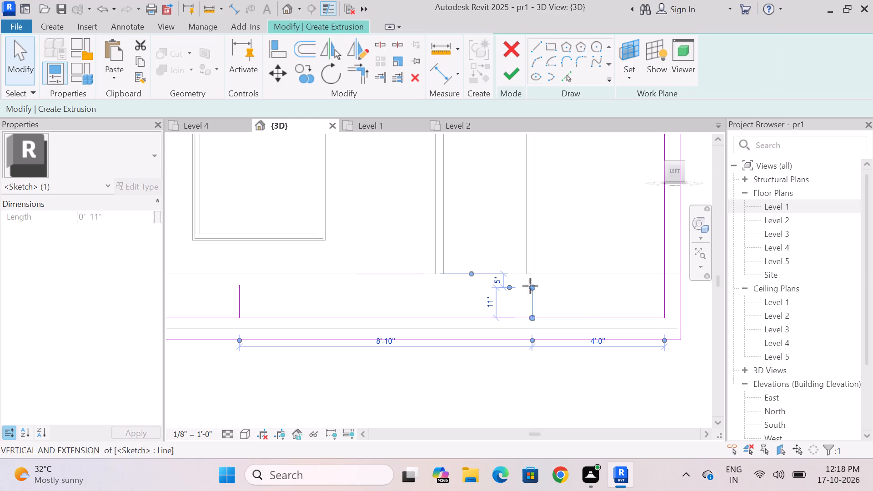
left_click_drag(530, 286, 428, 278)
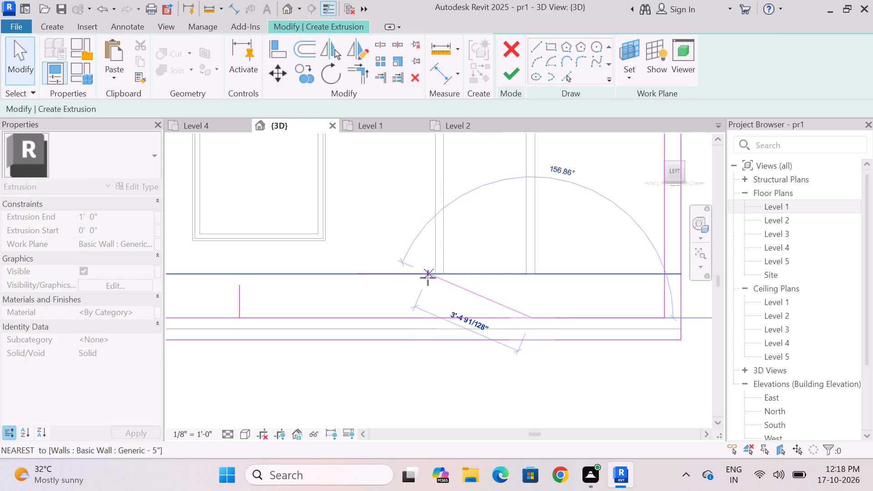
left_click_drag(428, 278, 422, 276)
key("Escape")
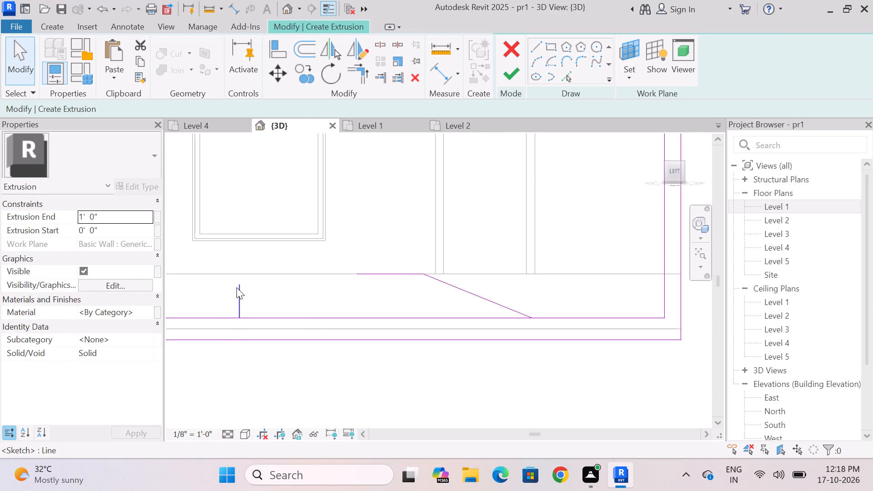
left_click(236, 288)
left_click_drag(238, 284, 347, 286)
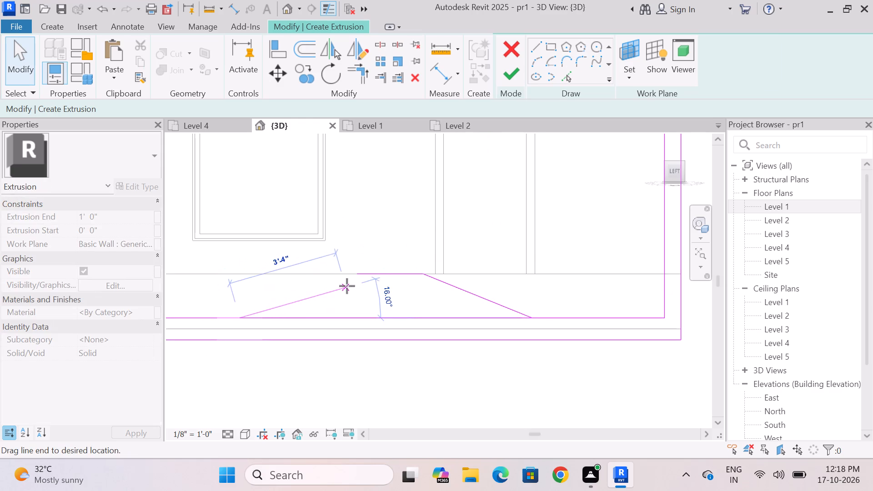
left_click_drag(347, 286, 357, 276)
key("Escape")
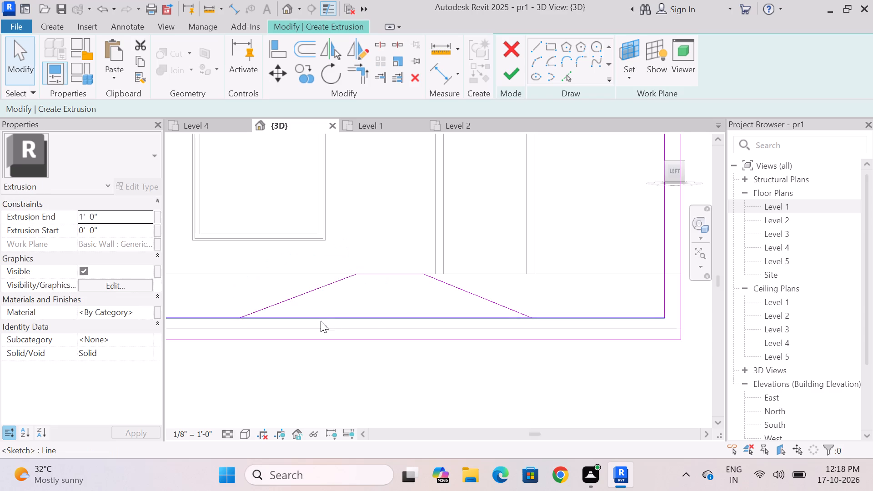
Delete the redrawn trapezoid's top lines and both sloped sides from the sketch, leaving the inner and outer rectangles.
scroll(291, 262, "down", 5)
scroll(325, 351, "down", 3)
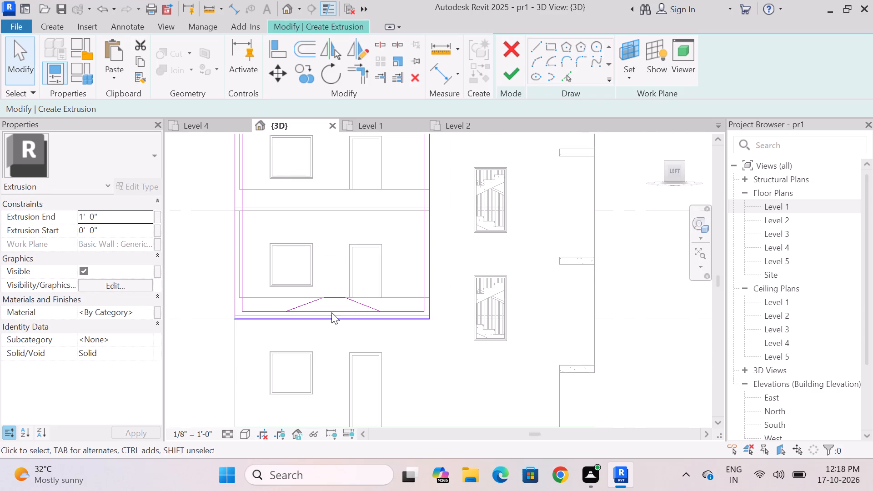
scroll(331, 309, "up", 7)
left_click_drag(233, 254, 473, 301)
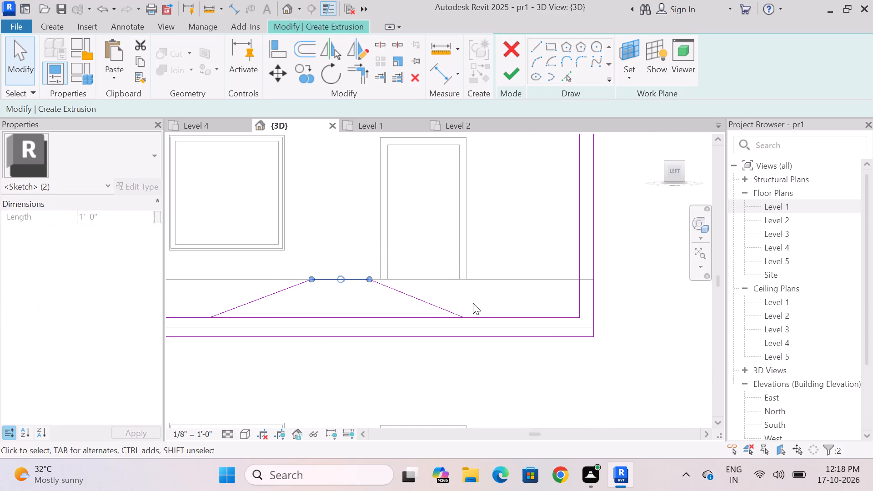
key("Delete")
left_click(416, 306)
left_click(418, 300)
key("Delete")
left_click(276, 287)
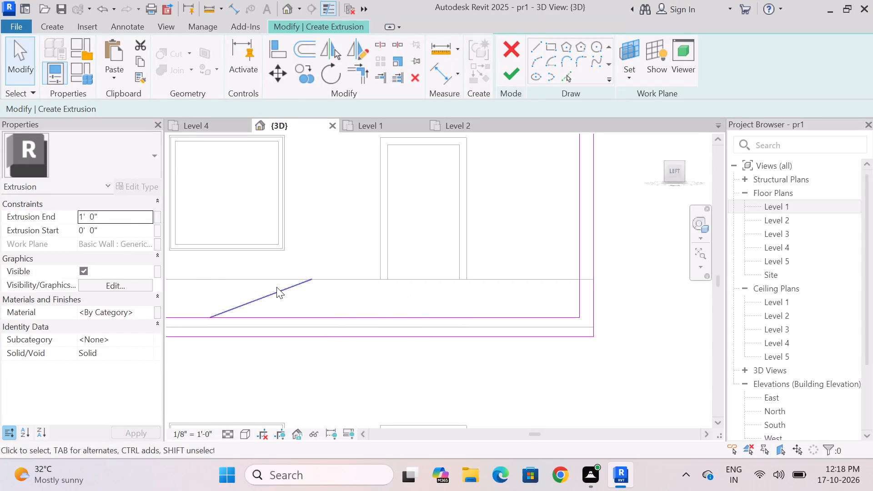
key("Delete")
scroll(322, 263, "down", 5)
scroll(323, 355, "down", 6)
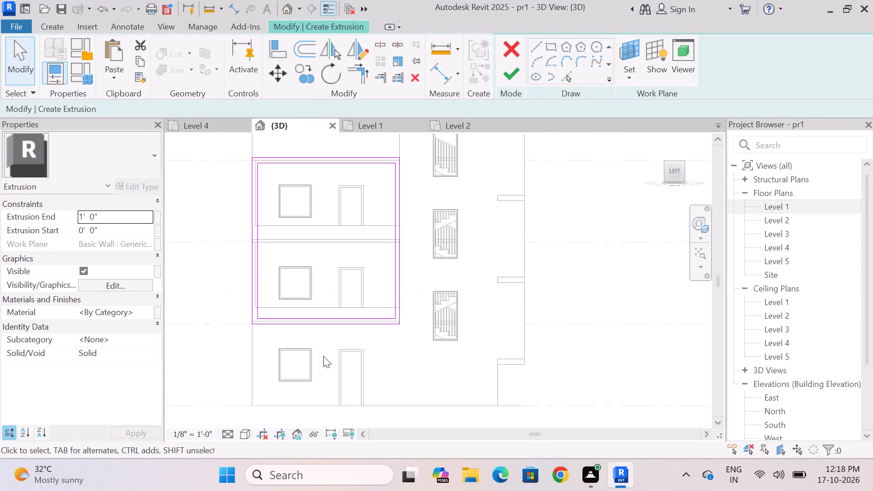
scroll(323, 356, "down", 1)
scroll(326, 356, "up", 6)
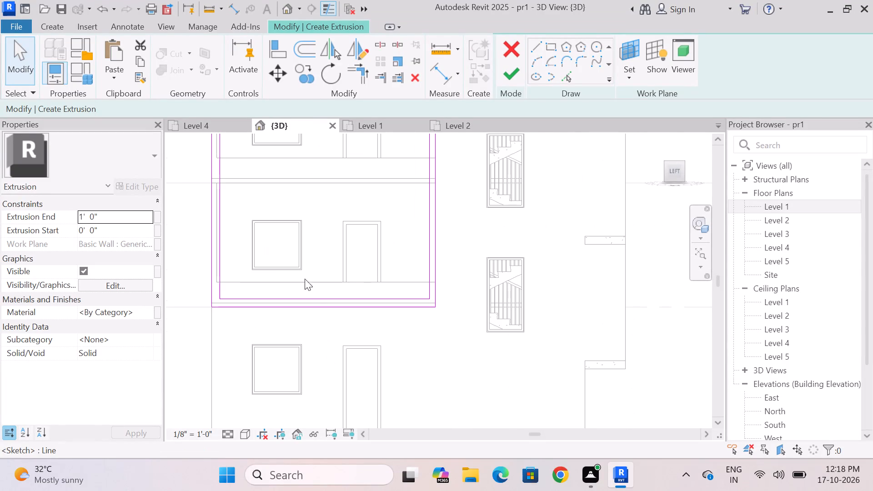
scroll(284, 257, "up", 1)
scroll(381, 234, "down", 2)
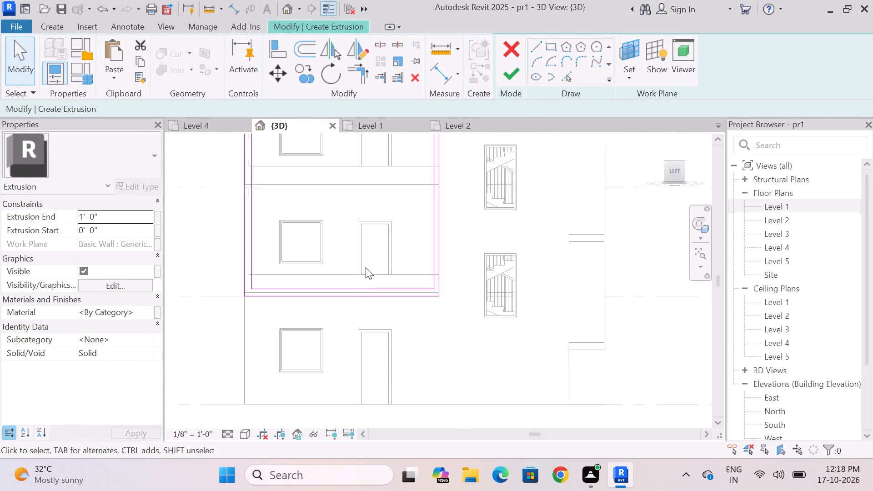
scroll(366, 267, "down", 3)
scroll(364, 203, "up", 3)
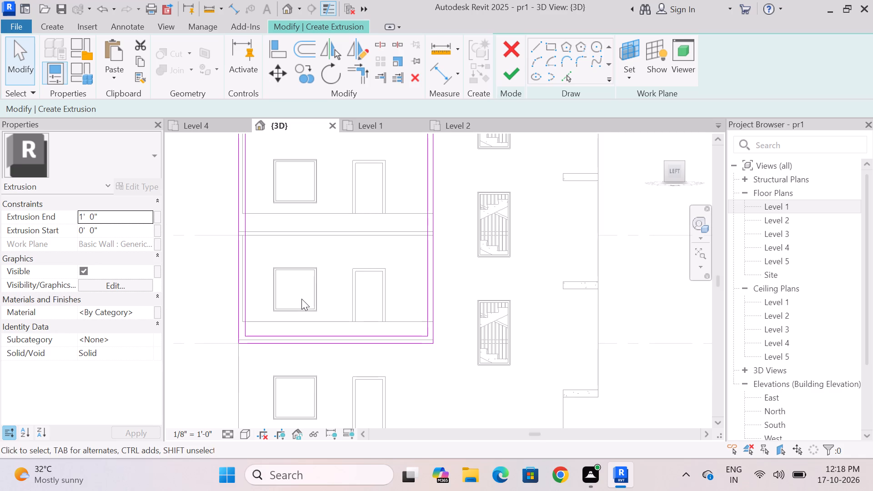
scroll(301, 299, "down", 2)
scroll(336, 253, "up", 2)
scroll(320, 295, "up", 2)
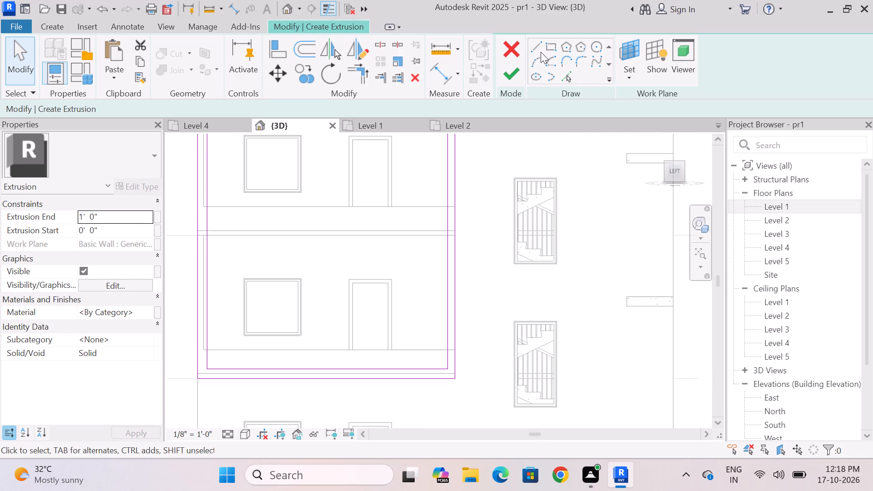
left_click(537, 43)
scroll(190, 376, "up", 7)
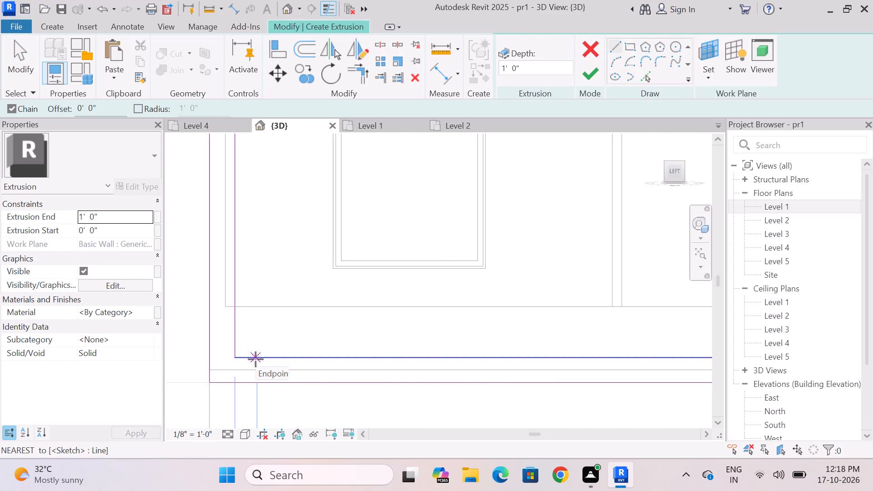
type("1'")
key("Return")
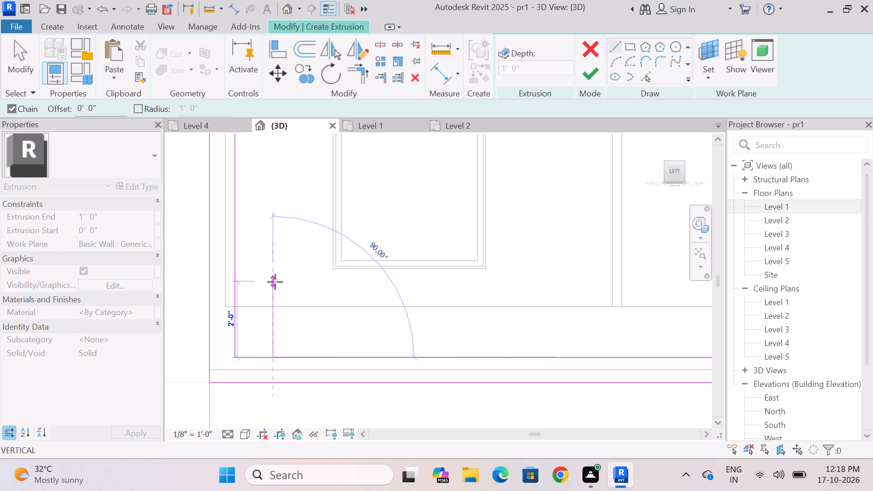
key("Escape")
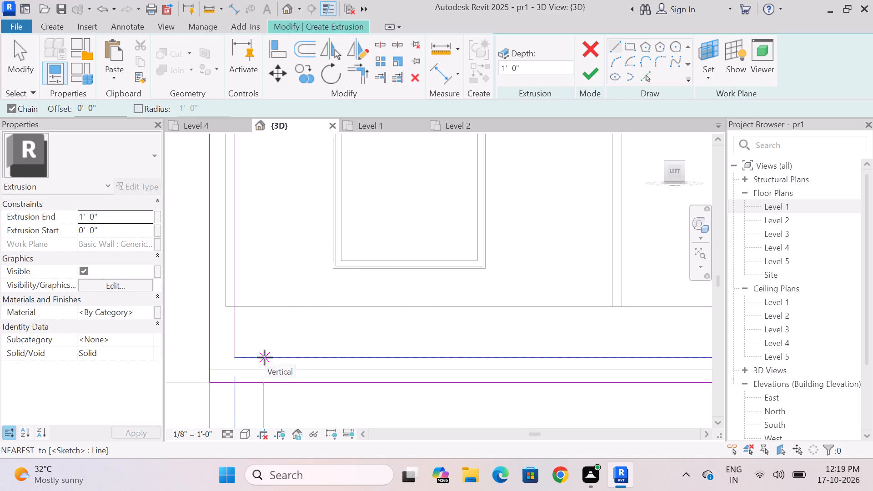
Draw a 2'-0" vertical and a 2'-0" horizontal line that box off the inner rectangle's lower-left corner as a square.
type("2'")
key("Return")
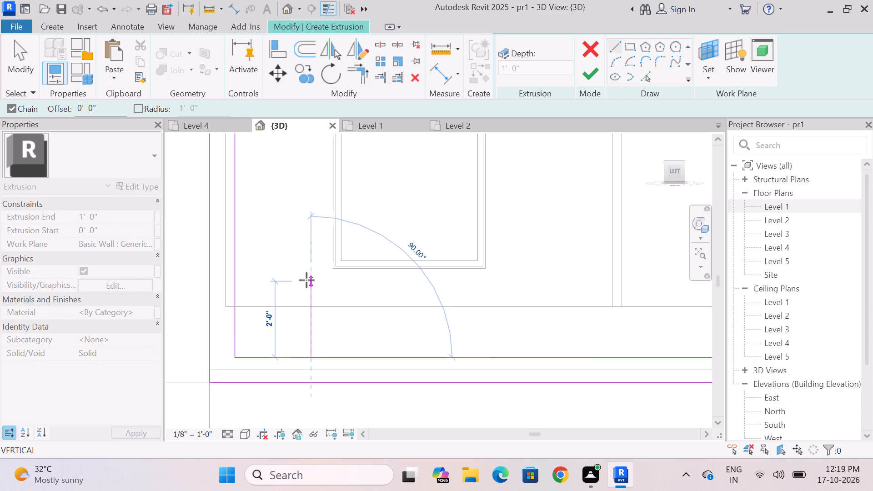
left_click(306, 280)
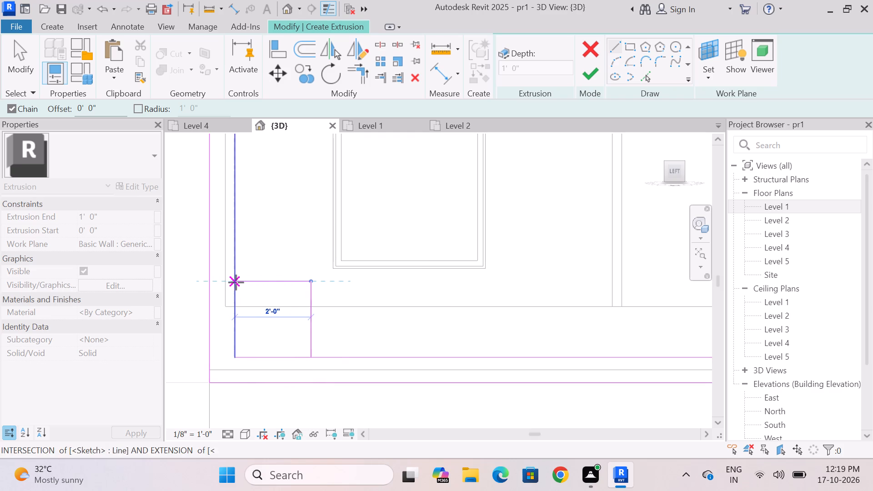
left_click(236, 282)
key("Escape")
scroll(347, 237, "down", 7)
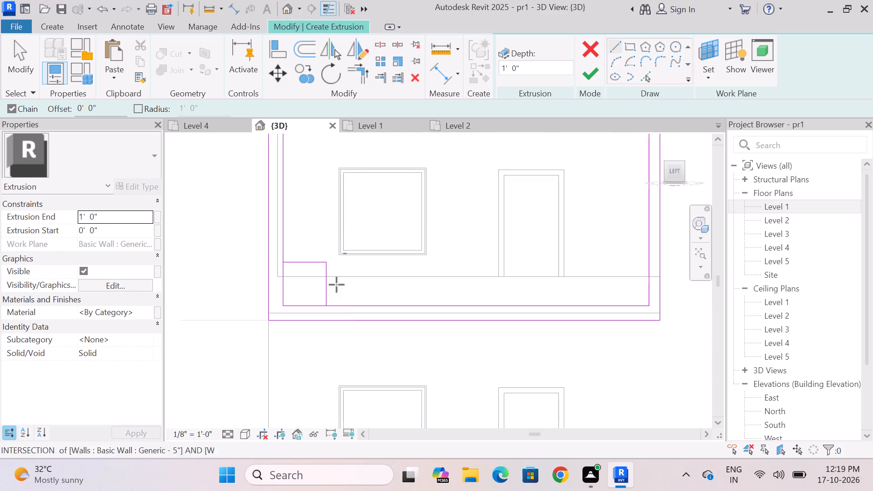
scroll(379, 214, "up", 4)
key("Escape")
left_click_drag(317, 318, 277, 272)
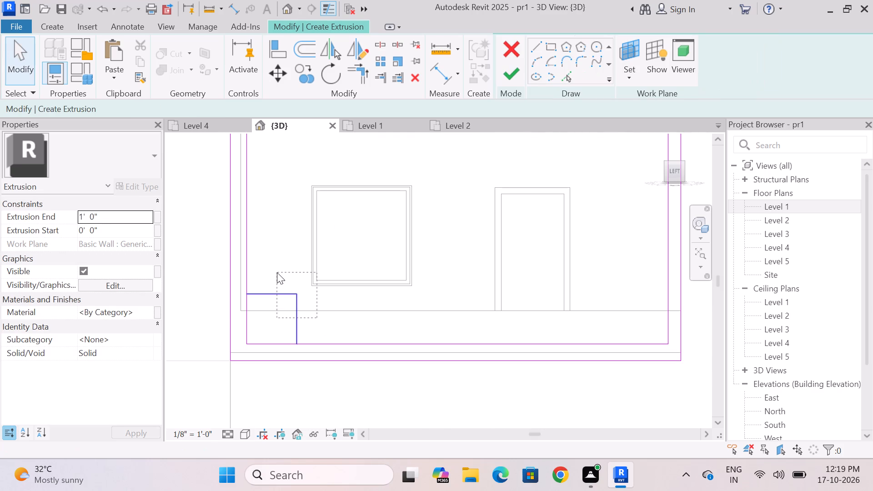
left_click_drag(277, 272, 335, 292)
key("Escape")
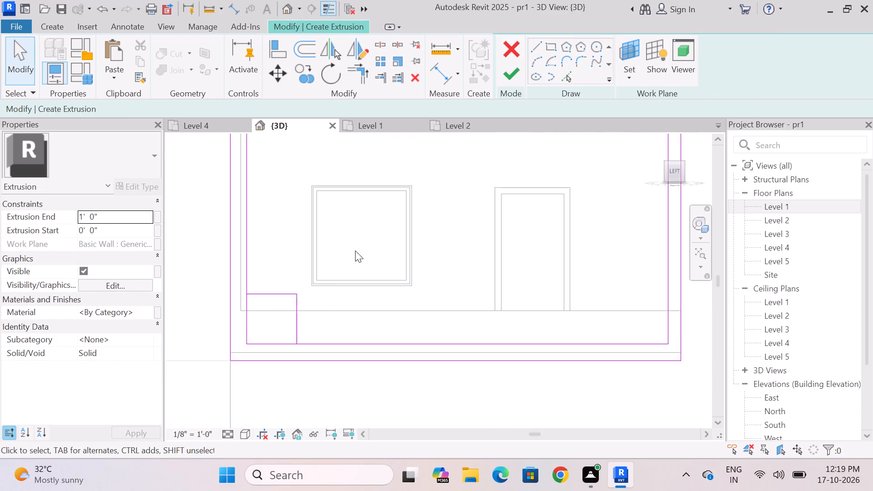
Draw a 2'-0" radius arc across the lower-left corner square, from its upper-left to its lower-right corner, curving toward the frame corner.
scroll(351, 229, "down", 3)
left_click(534, 60)
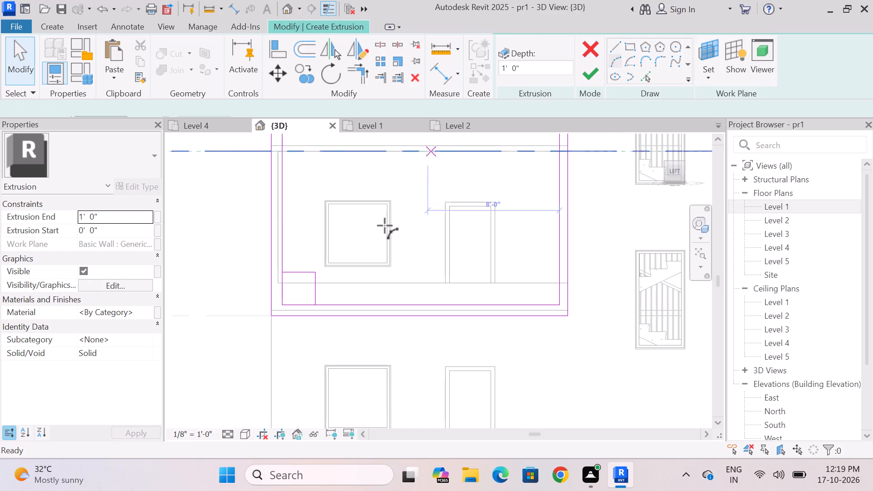
scroll(282, 296, "up", 3)
left_click(284, 261)
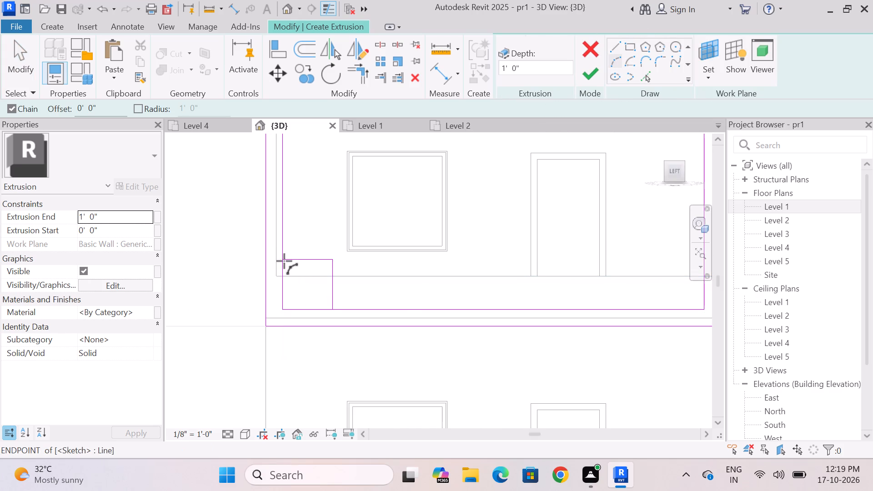
left_click(335, 309)
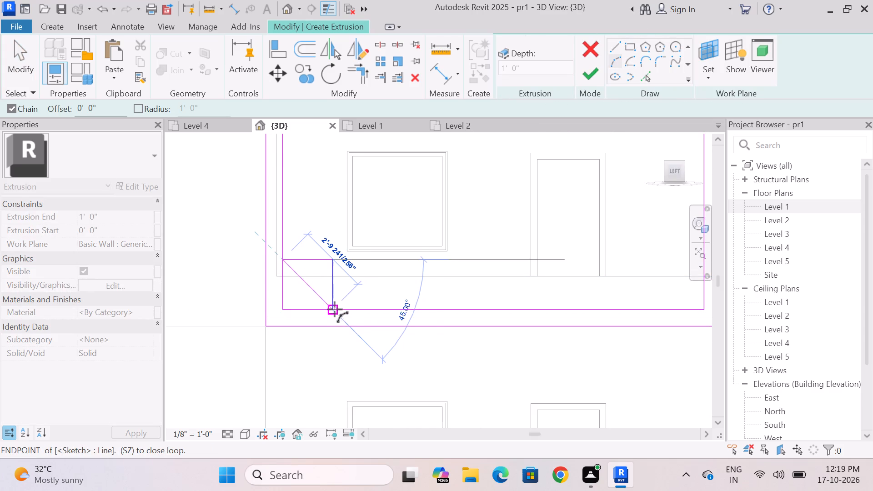
scroll(318, 283, "up", 5)
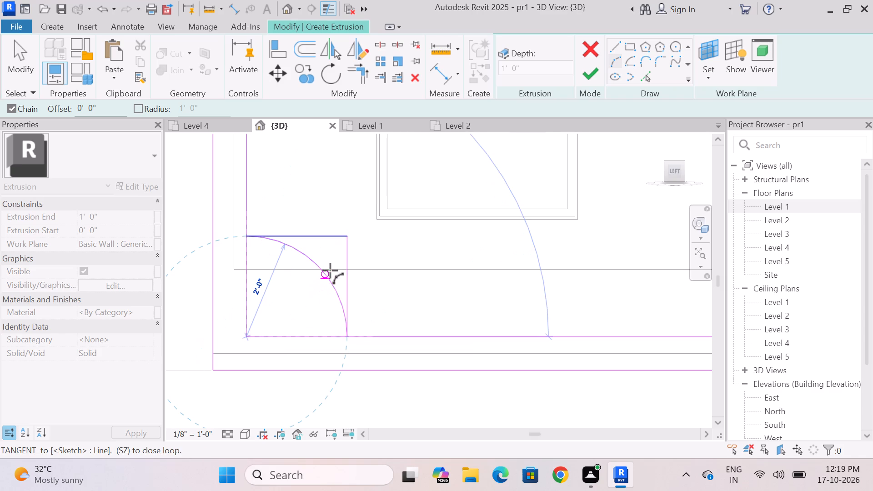
scroll(330, 271, "down", 3)
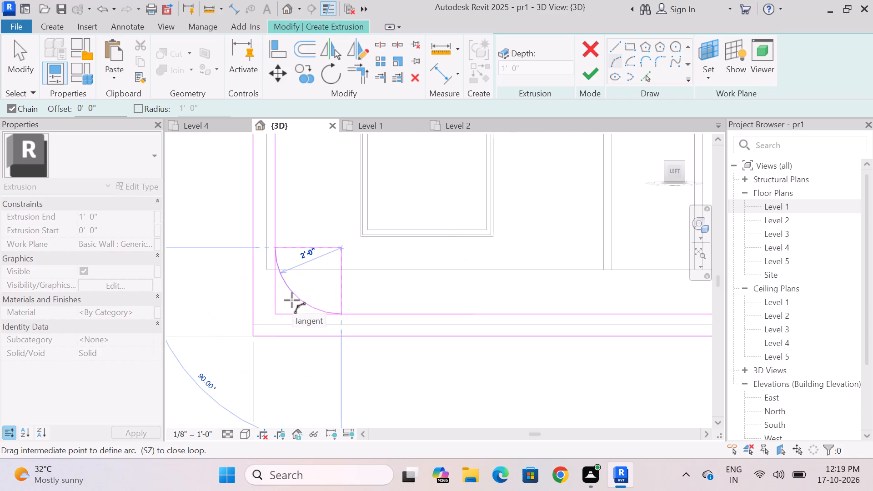
left_click(292, 300)
key("Escape")
scroll(260, 324, "down", 4)
key("Escape")
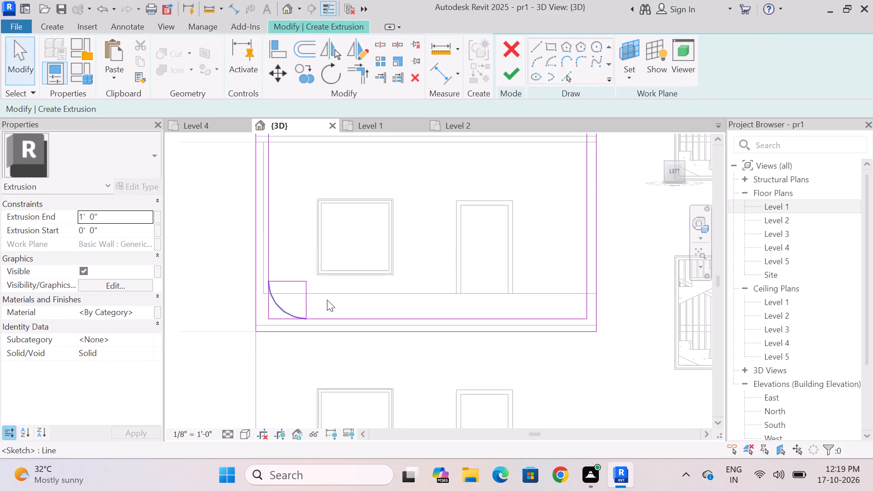
Mirror a copy of the square's two 2'-0" lines to the lower-right corner, about a vertical axis through the inner bottom line's midpoint.
scroll(334, 287, "up", 6)
scroll(286, 277, "down", 3)
scroll(258, 304, "down", 4)
scroll(310, 282, "up", 3)
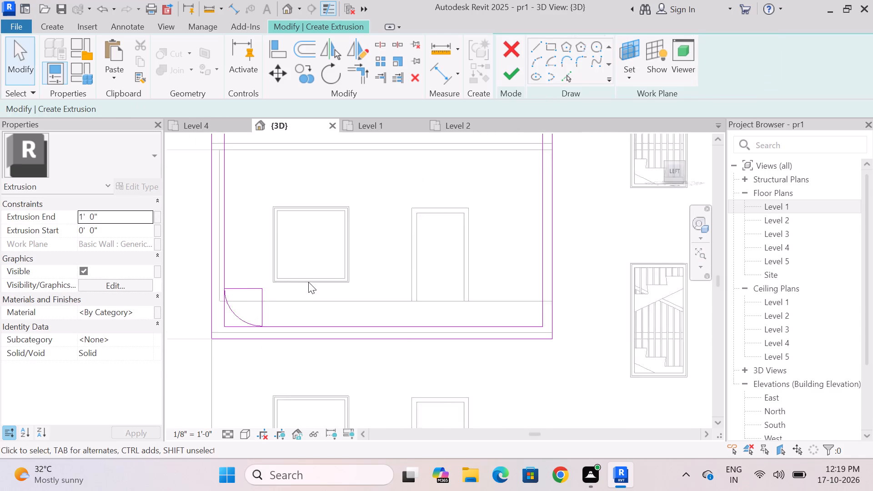
scroll(308, 282, "up", 1)
scroll(304, 287, "down", 5)
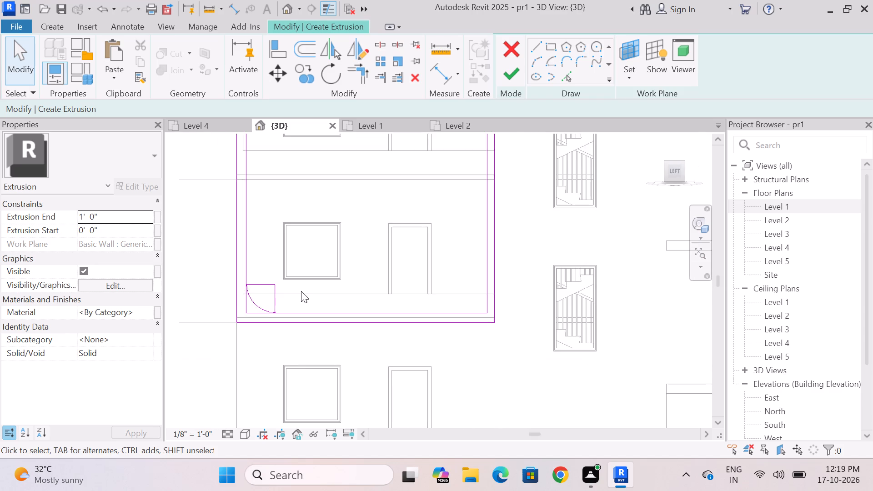
scroll(301, 291, "up", 2)
scroll(376, 273, "down", 1)
left_click_drag(310, 296, 296, 290)
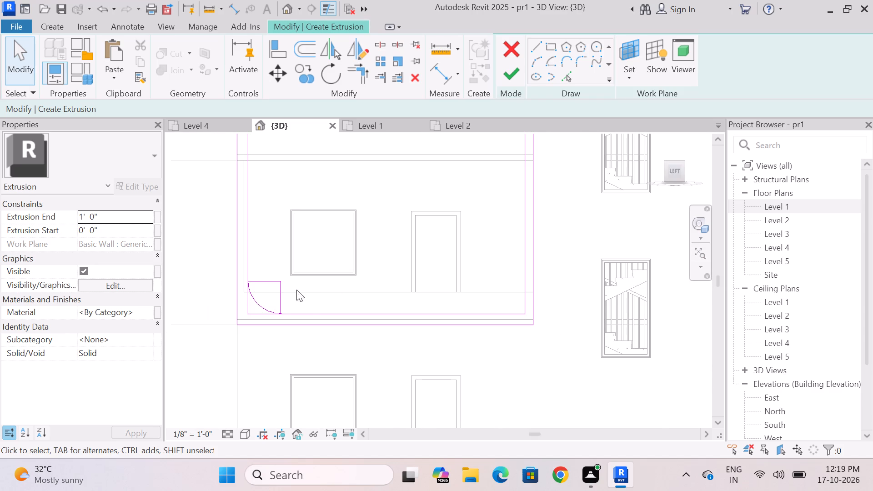
left_click_drag(296, 290, 263, 265)
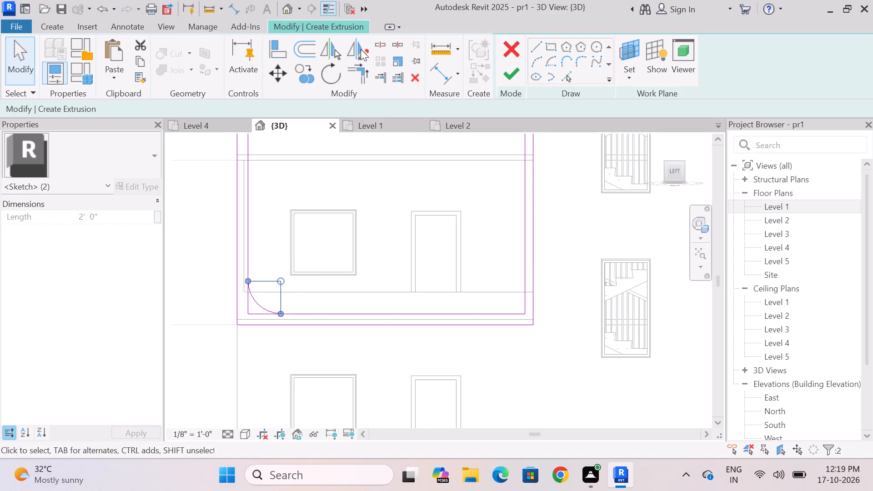
left_click(361, 49)
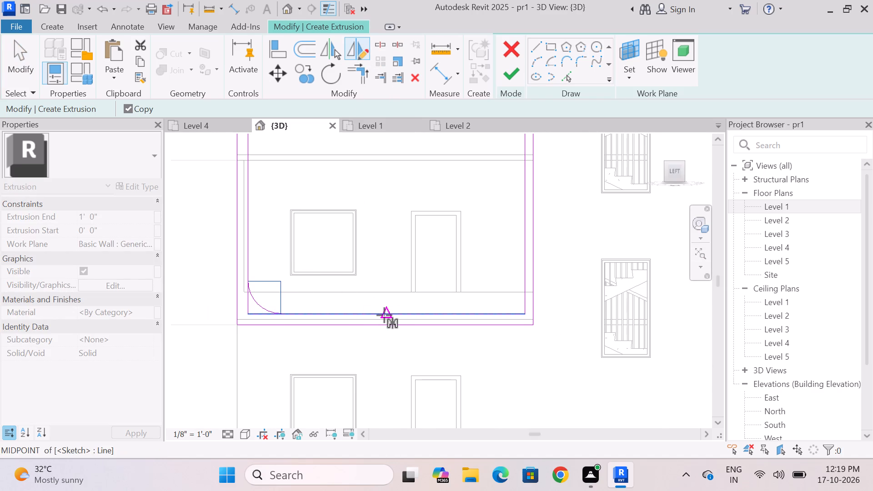
left_click(384, 315)
left_click(385, 267)
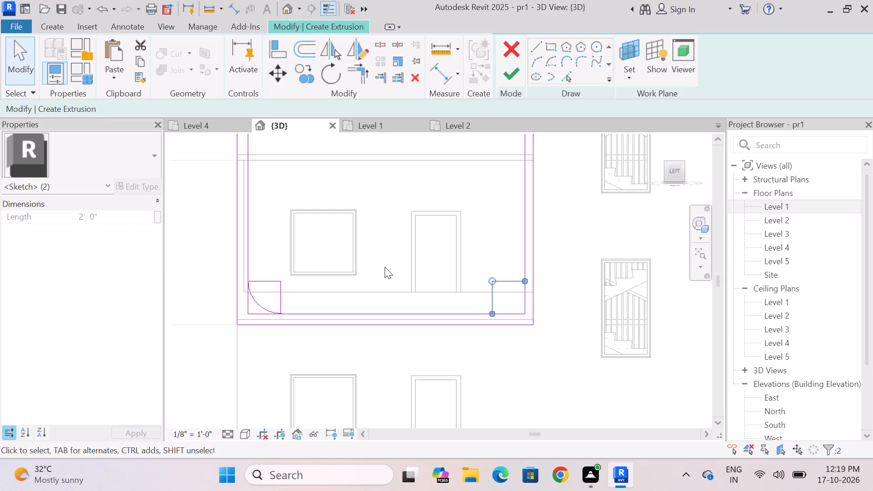
key("Escape")
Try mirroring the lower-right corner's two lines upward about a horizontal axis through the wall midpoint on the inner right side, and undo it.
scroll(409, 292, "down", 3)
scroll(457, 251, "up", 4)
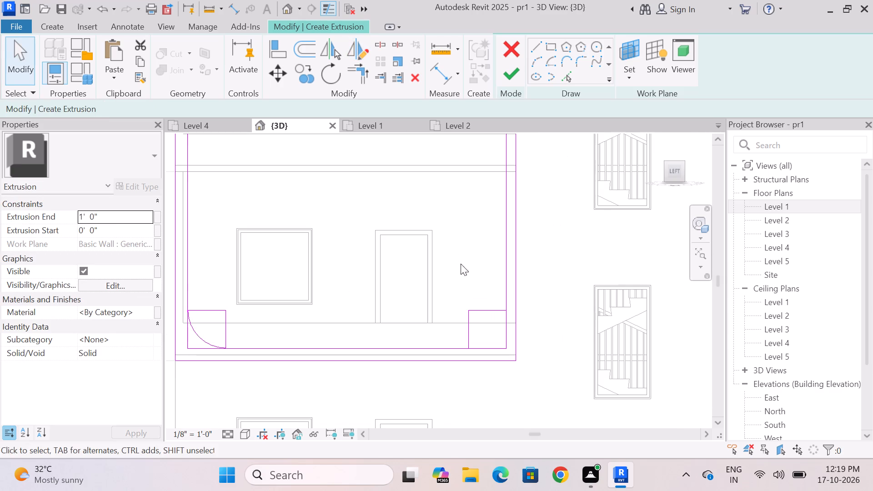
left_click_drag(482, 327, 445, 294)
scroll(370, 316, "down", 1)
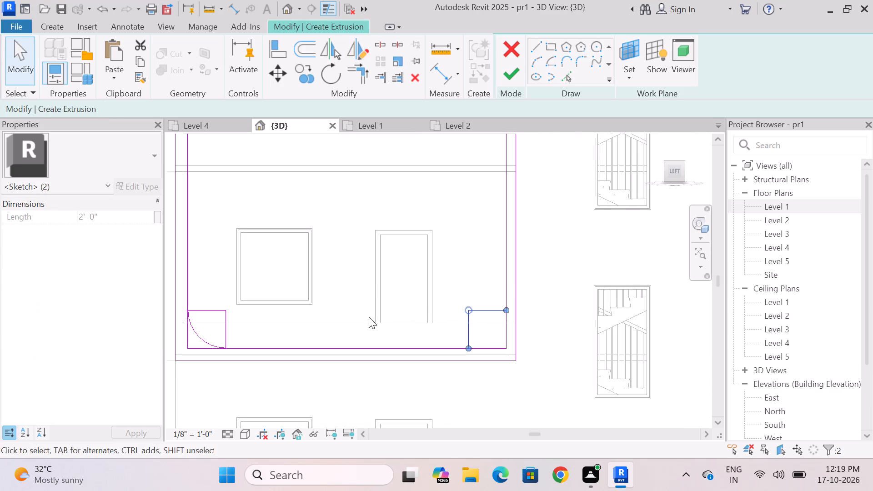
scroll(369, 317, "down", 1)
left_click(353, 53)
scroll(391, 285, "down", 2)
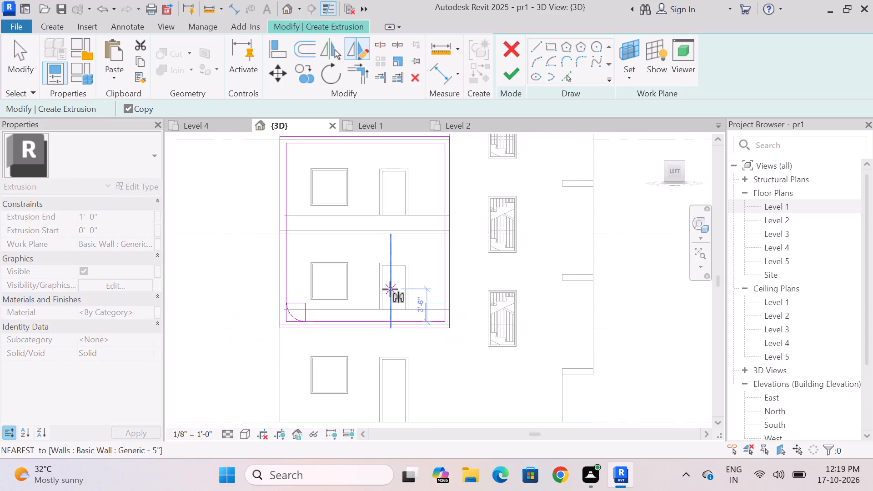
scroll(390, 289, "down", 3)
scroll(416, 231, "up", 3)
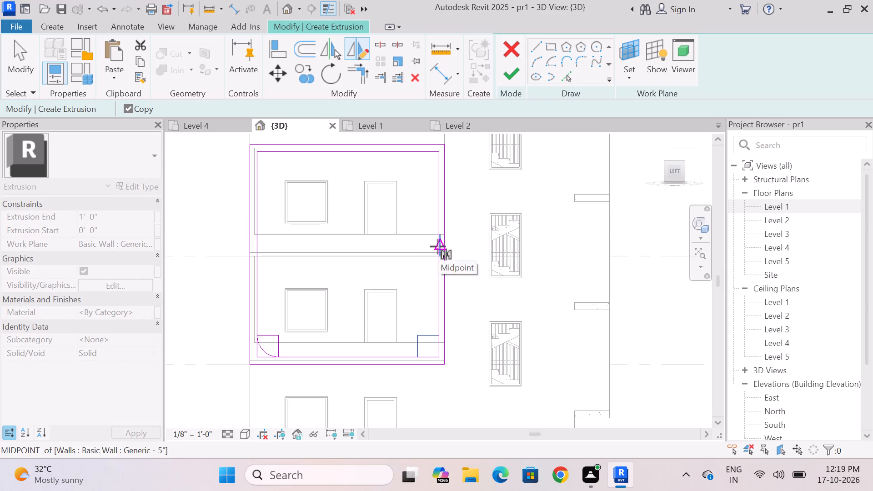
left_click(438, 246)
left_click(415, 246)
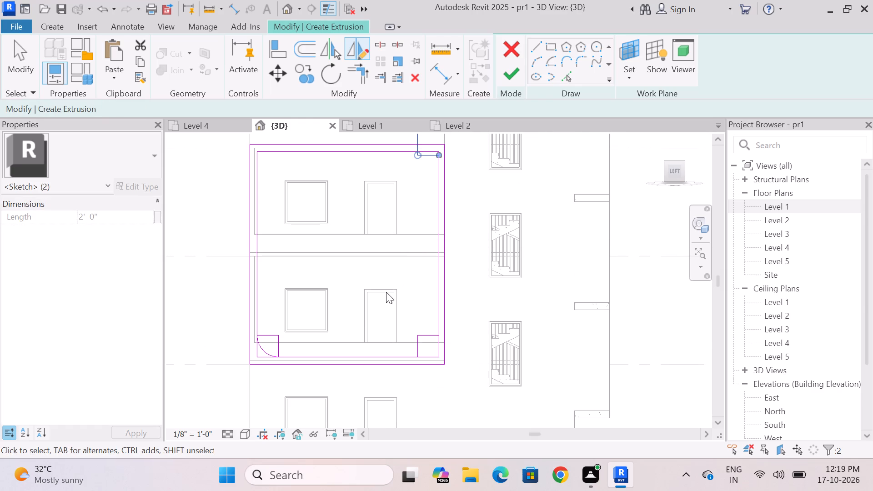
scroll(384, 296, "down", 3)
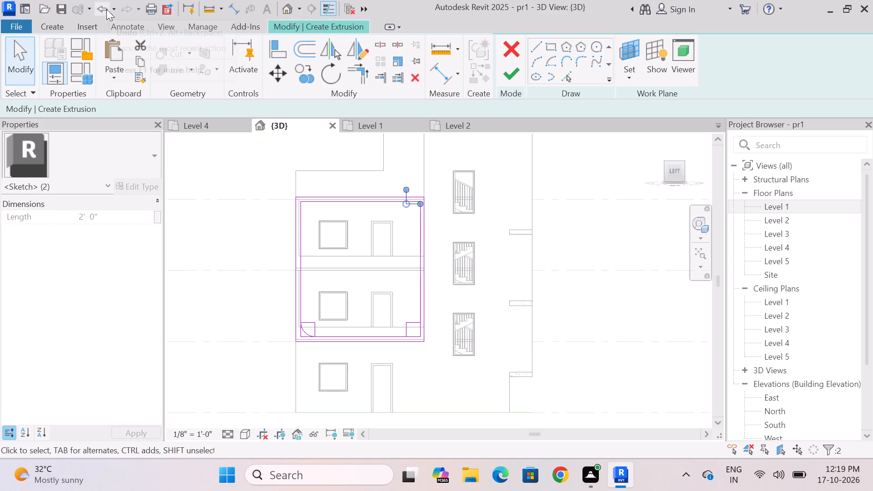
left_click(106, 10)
Mirror a copy of the lower-right corner's two lines to the upper-right corner, using the Level 3 line as the horizontal axis.
left_click_drag(427, 345, 400, 321)
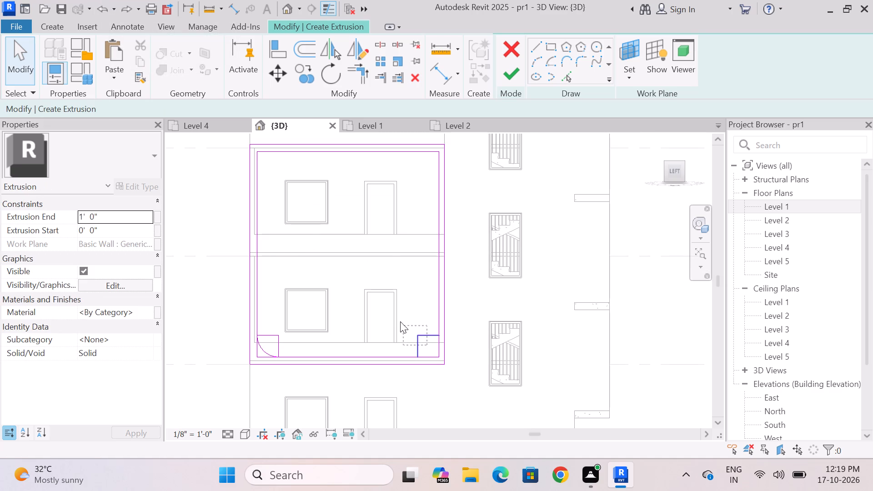
left_click_drag(400, 321, 399, 321)
left_click(358, 49)
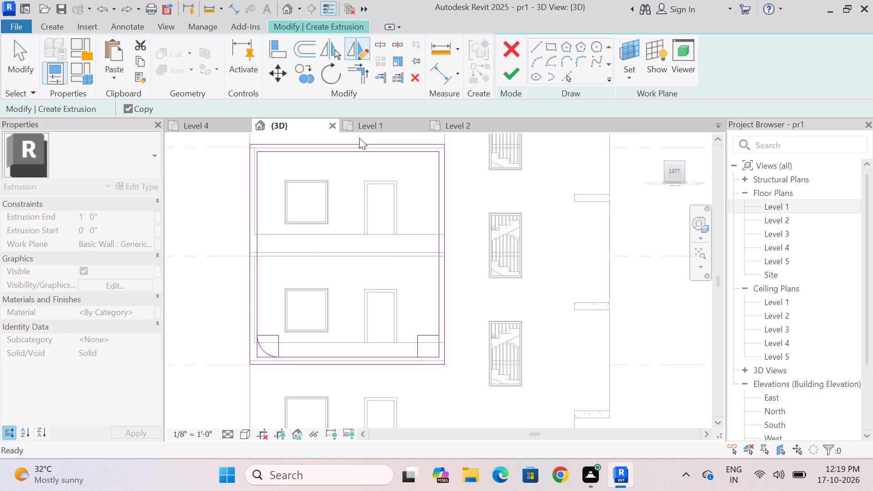
scroll(422, 266, "up", 4)
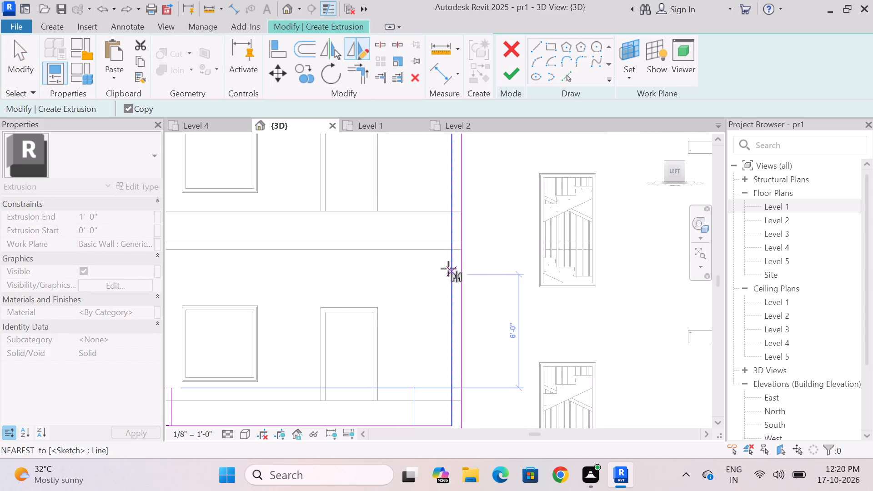
left_click(451, 249)
left_click(423, 253)
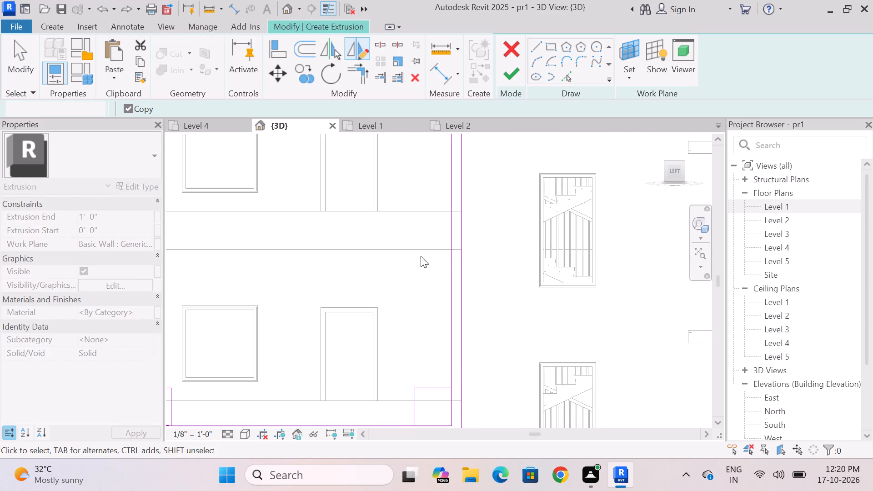
scroll(396, 287, "down", 5)
key("Escape")
scroll(407, 169, "up", 3)
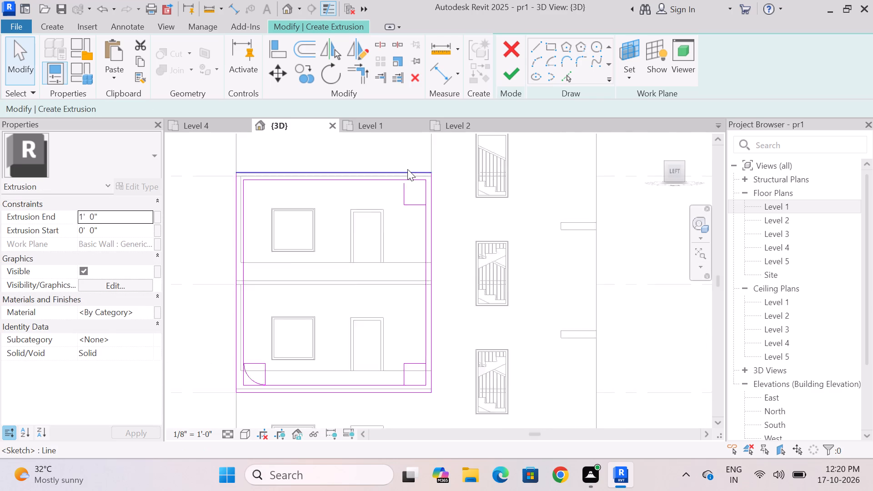
Nudge the upper-right corner's two 2'-0" lines upward until the vertical line's upper end meets the frame's inner top line.
scroll(414, 242, "up", 3)
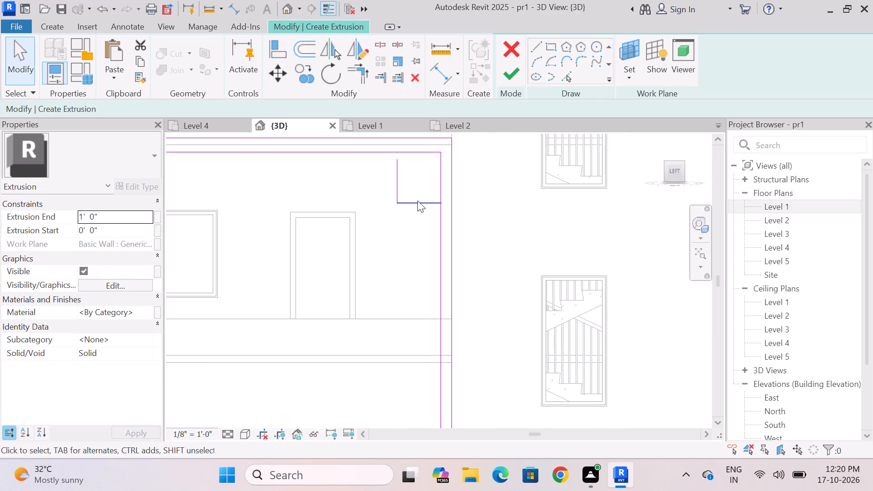
left_click(398, 180)
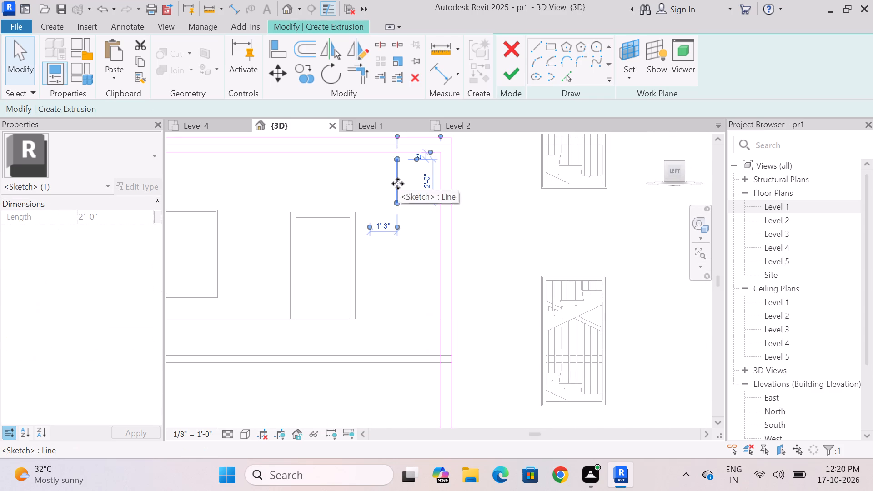
left_click(417, 202, "ctrl")
key("Up")
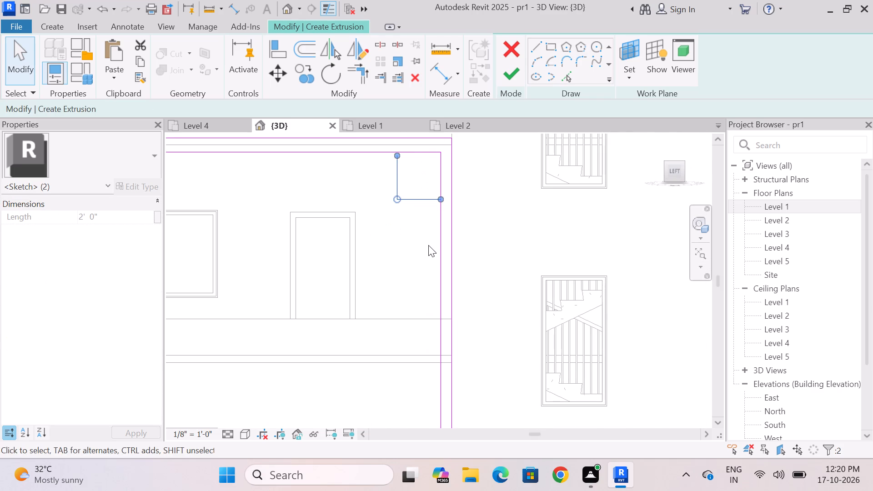
scroll(410, 143, "up", 13)
key("Up")
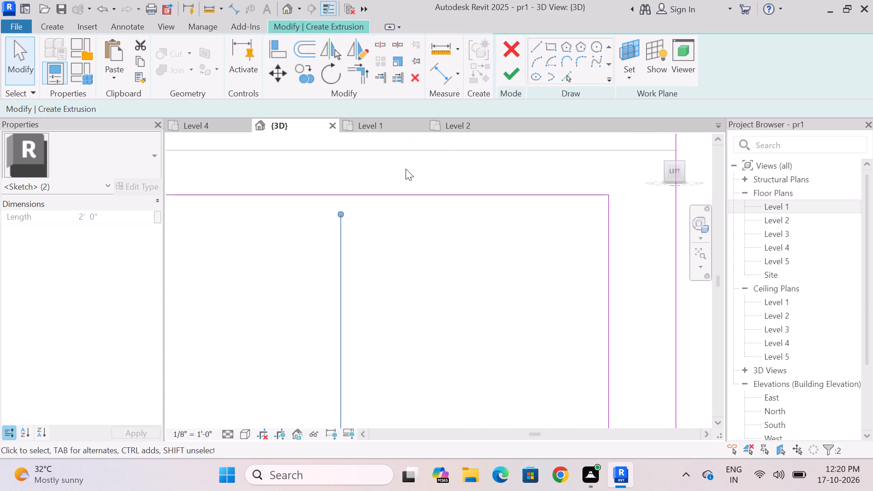
key("Up")
key("Up")
key("Up")
key("Up")
key("Up")
key("Up")
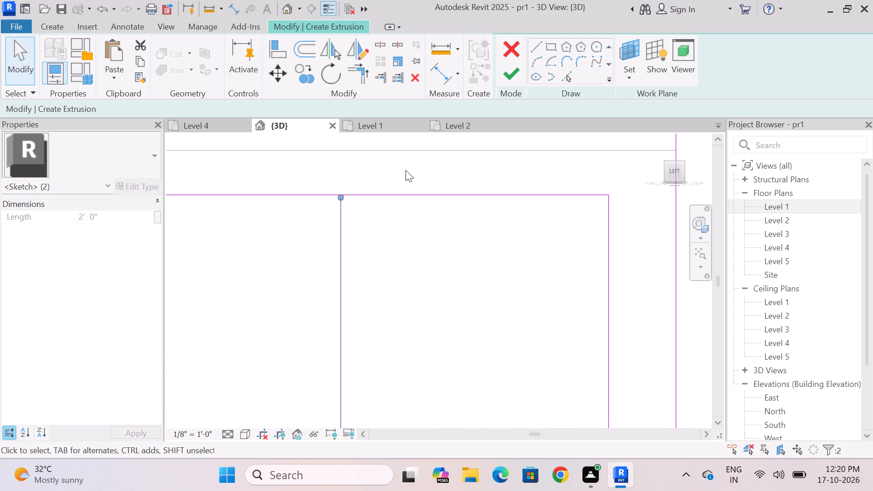
key("Escape")
scroll(406, 172, "down", 8)
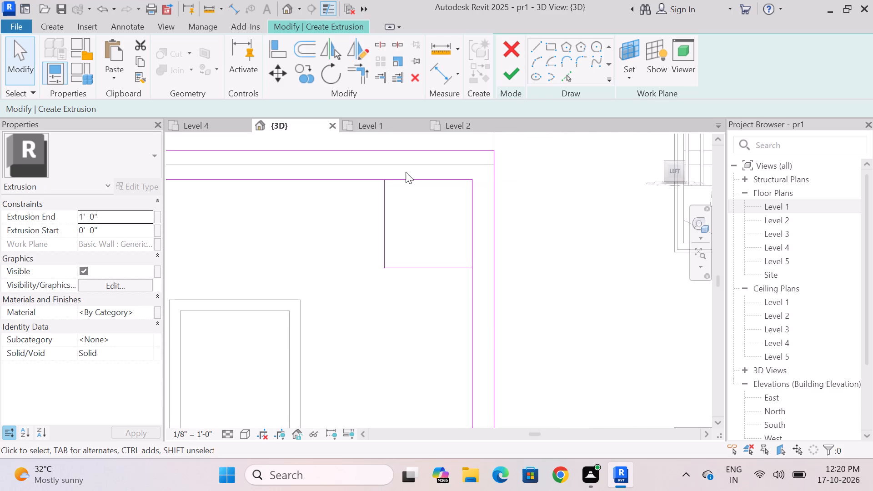
Fine-tune the height of the upper-right corner's two lines with small nudges so they end on the inner top line.
left_click_drag(431, 280, 377, 244)
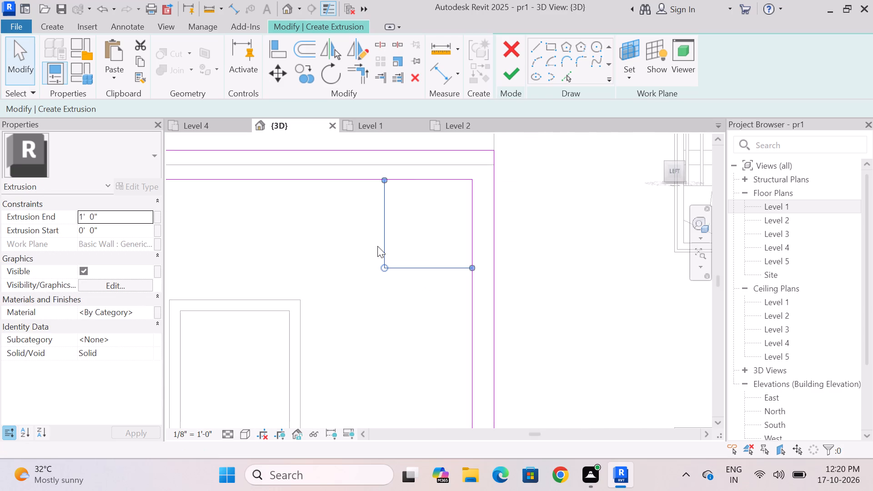
key("Up")
key("Escape")
scroll(387, 152, "up", 4)
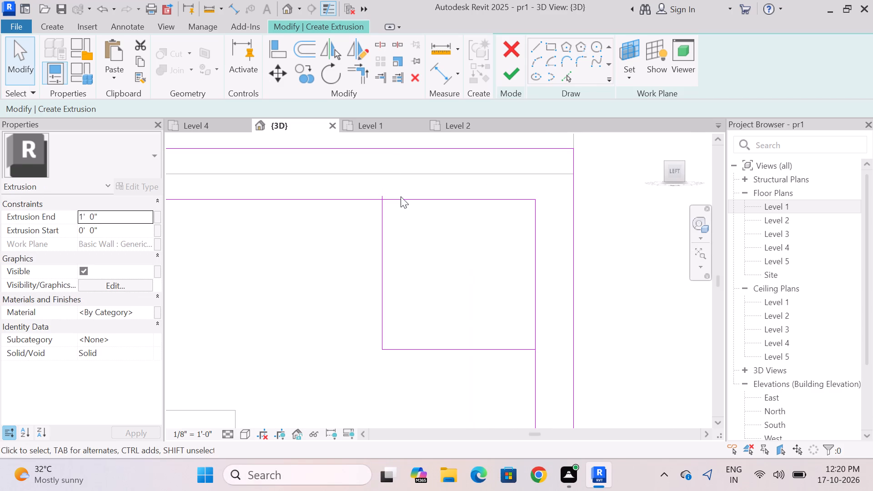
left_click_drag(446, 384, 358, 297)
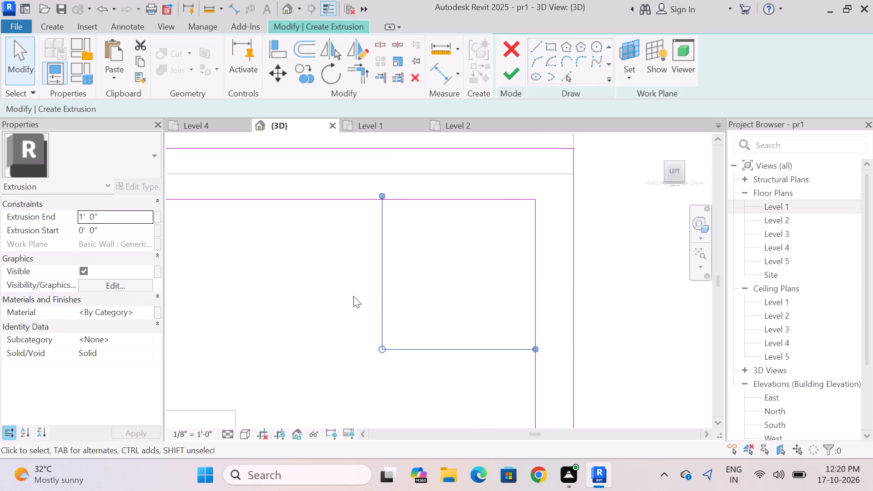
key("Down")
scroll(354, 210, "up", 7)
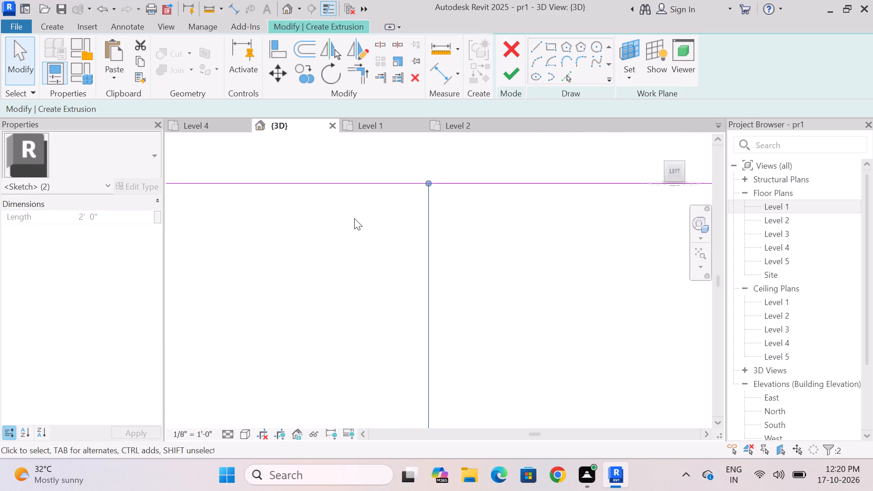
key("Escape")
Mirror a copy of the upper-right corner's two lines to the upper-left corner, about a vertical axis through the inner top line's midpoint.
scroll(369, 245, "down", 20)
scroll(369, 245, "down", 5)
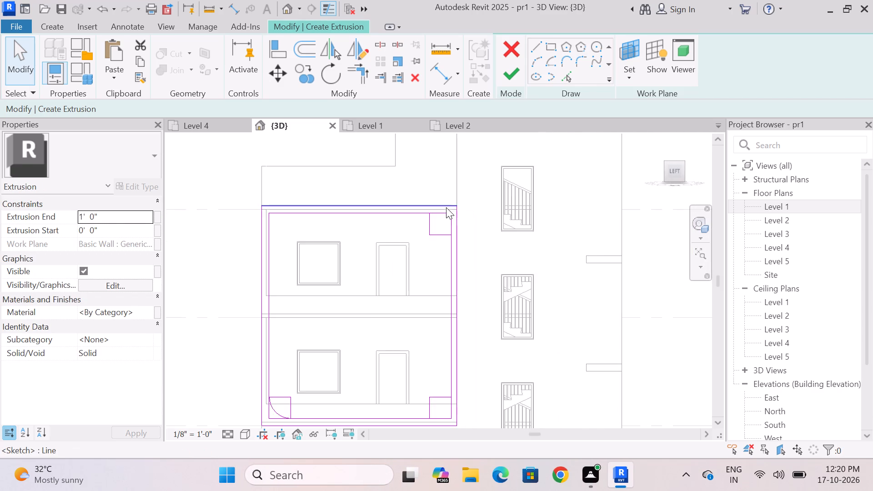
scroll(446, 207, "down", 2)
scroll(436, 232, "up", 7)
scroll(431, 195, "up", 5)
left_click_drag(474, 230, 475, 228)
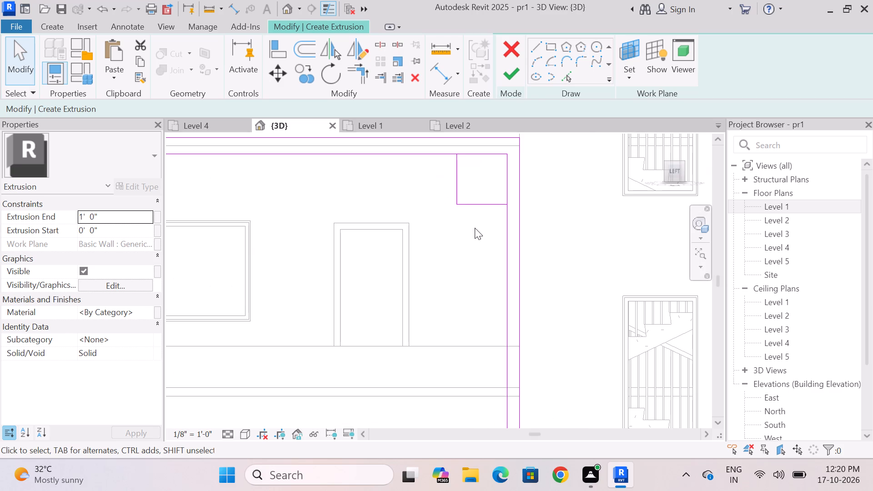
left_click_drag(475, 228, 441, 170)
left_click(362, 45)
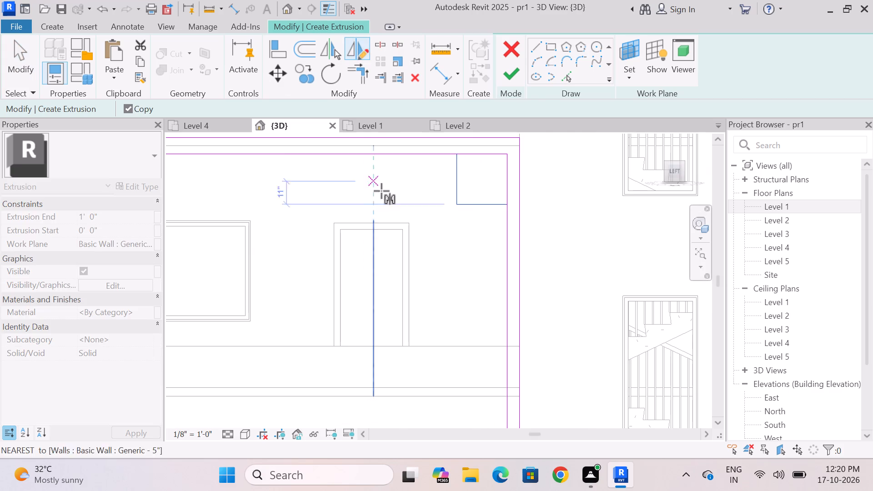
scroll(381, 198, "down", 3)
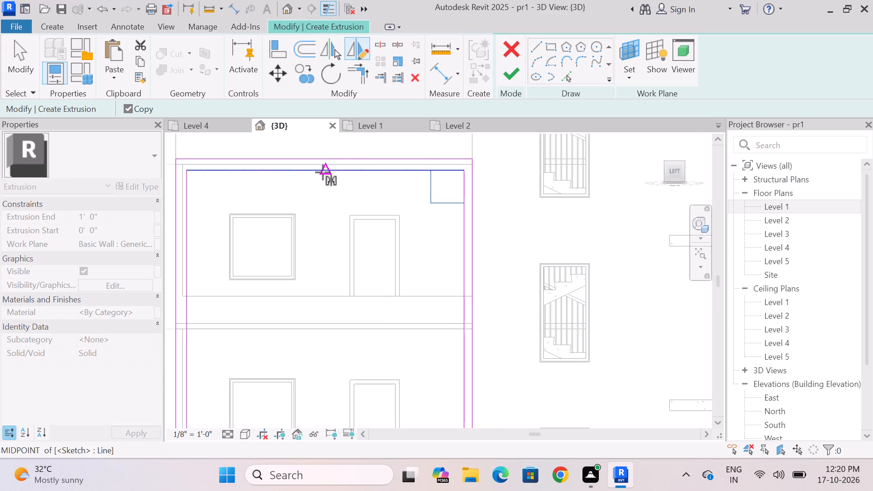
left_click(324, 172)
left_click(323, 204)
key("Escape")
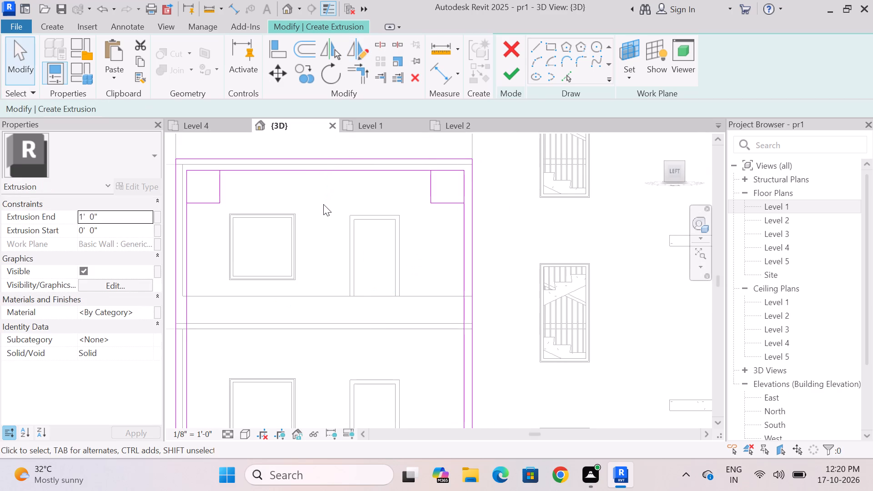
Draw a 2'-0" radius arc across the lower-right corner square, from its lower-left to its upper-right corner, curving toward the frame corner.
scroll(353, 187, "down", 8)
scroll(355, 260, "up", 3)
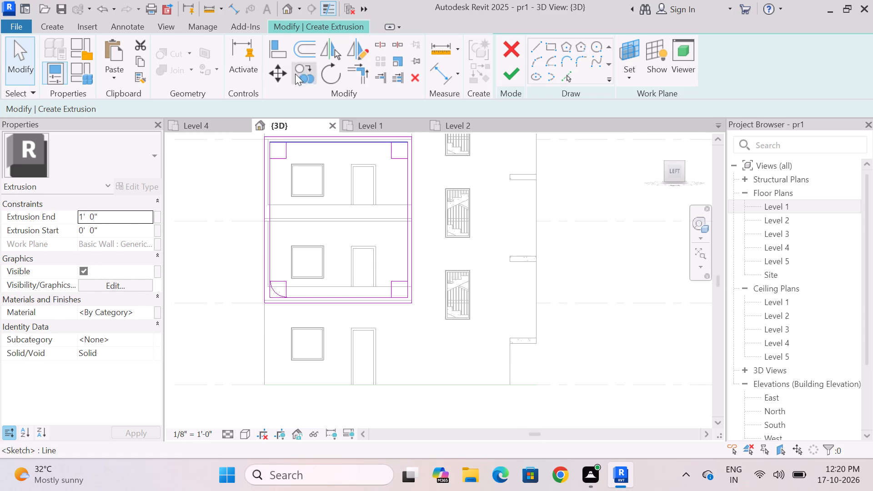
left_click(533, 60)
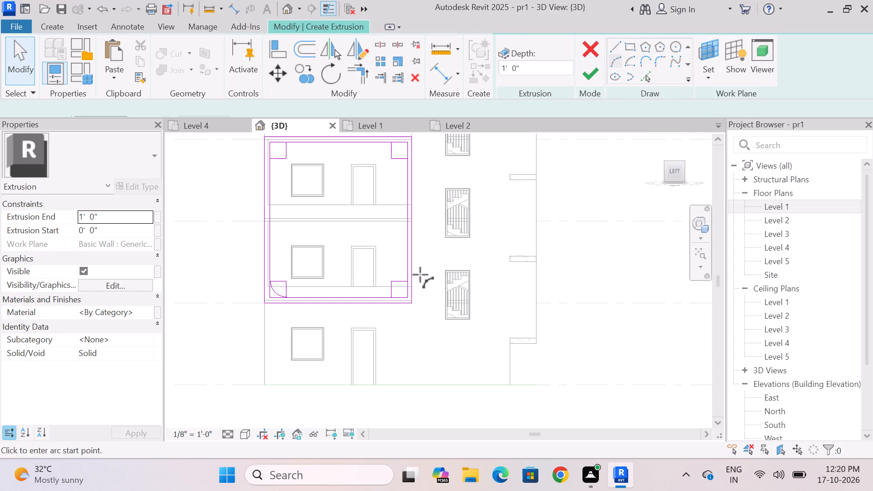
scroll(420, 275, "up", 9)
scroll(386, 325, "up", 4)
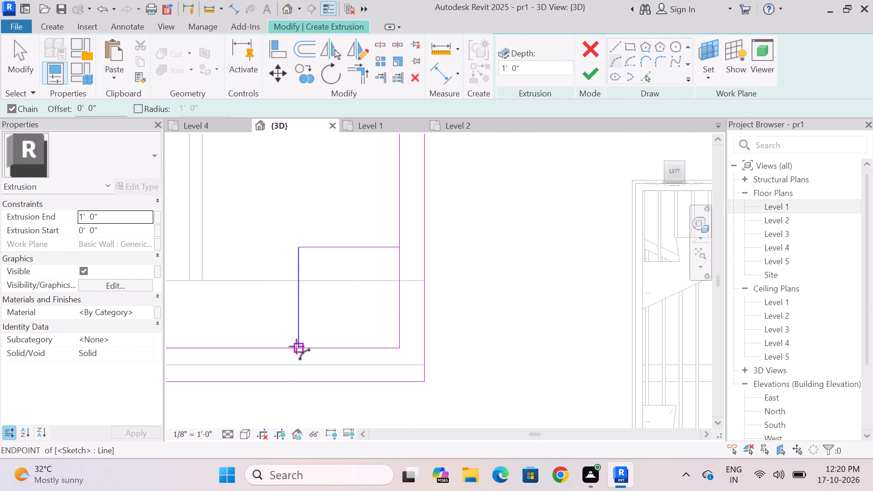
left_click(298, 346)
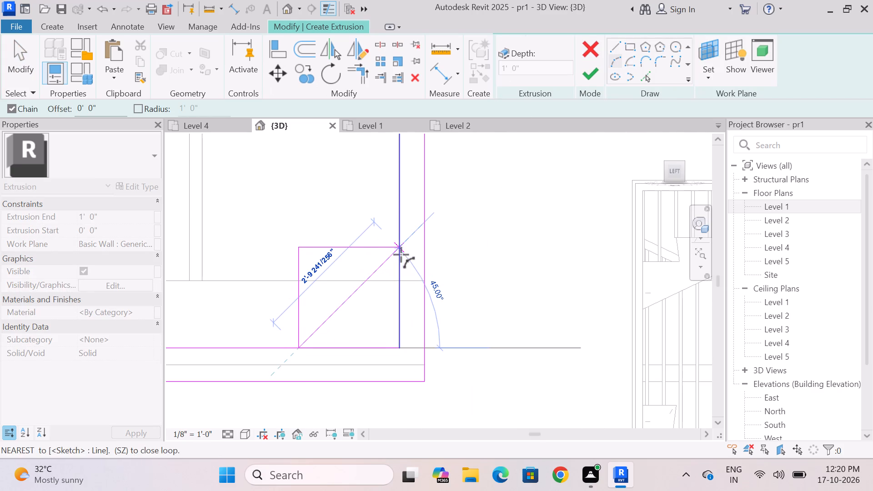
left_click(399, 248)
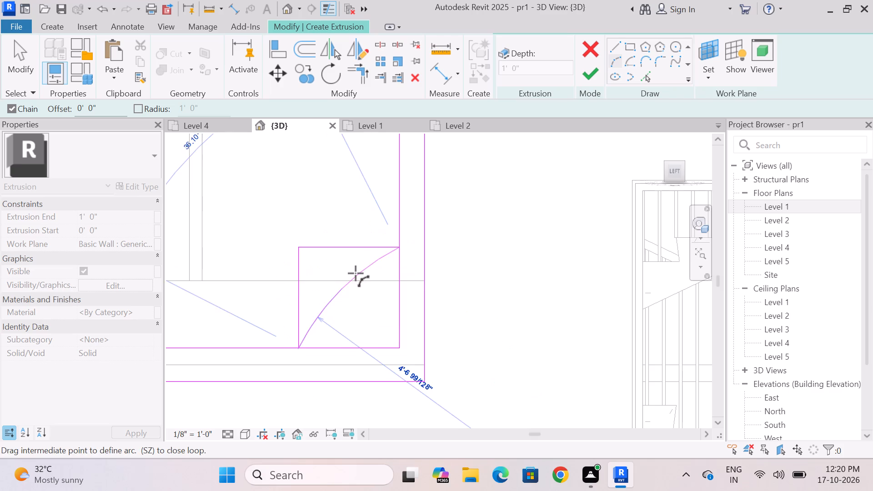
left_click(368, 327)
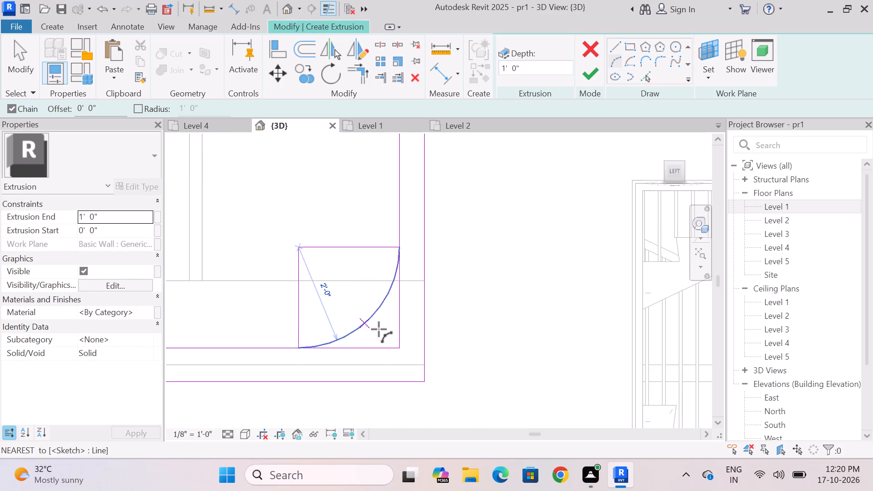
Draw a 2'-0" radius arc across the upper-right corner square, from its upper-left to its lower-right corner, curving toward the frame corner.
scroll(379, 329, "down", 15)
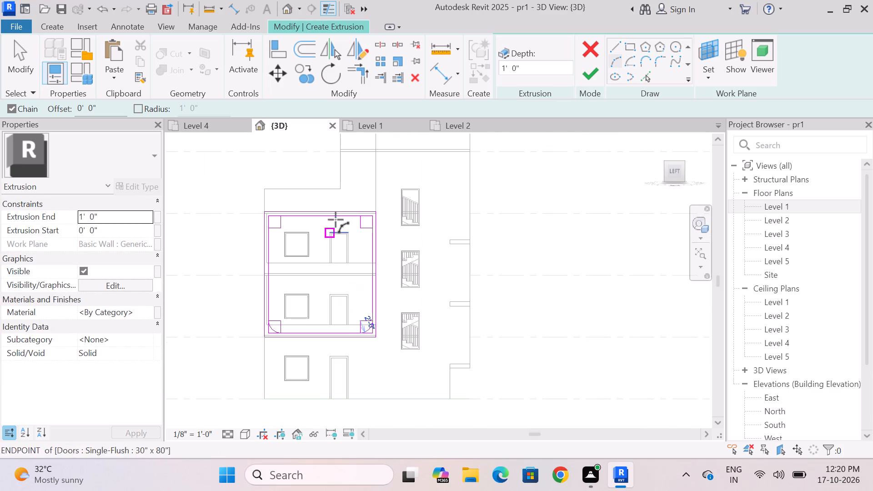
scroll(348, 209, "up", 14)
left_click(387, 216)
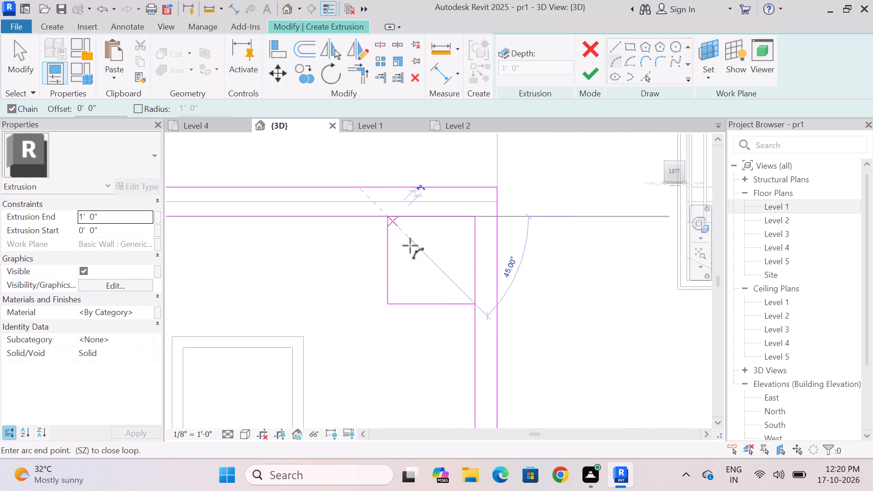
left_click(476, 304)
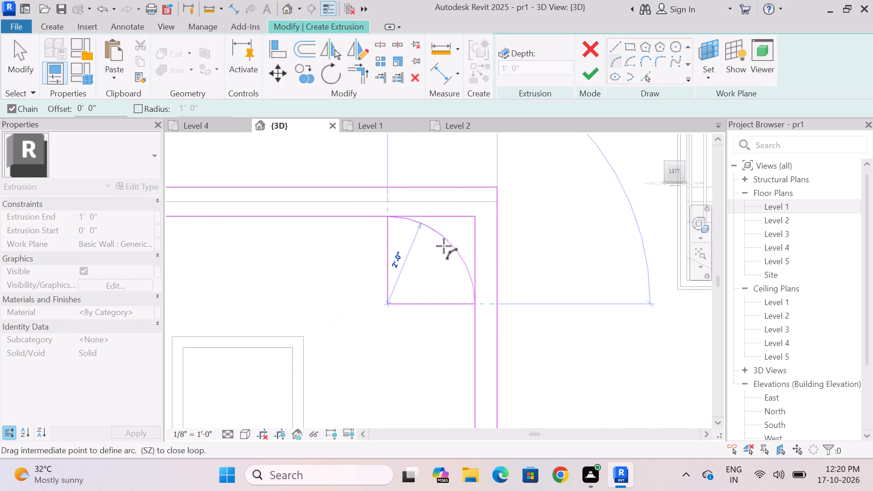
left_click(451, 236)
Draw a quarter-circle arc across the upper-left corner square, from its lower-left to its upper-right corner, curving toward the frame corner.
scroll(460, 237, "down", 8)
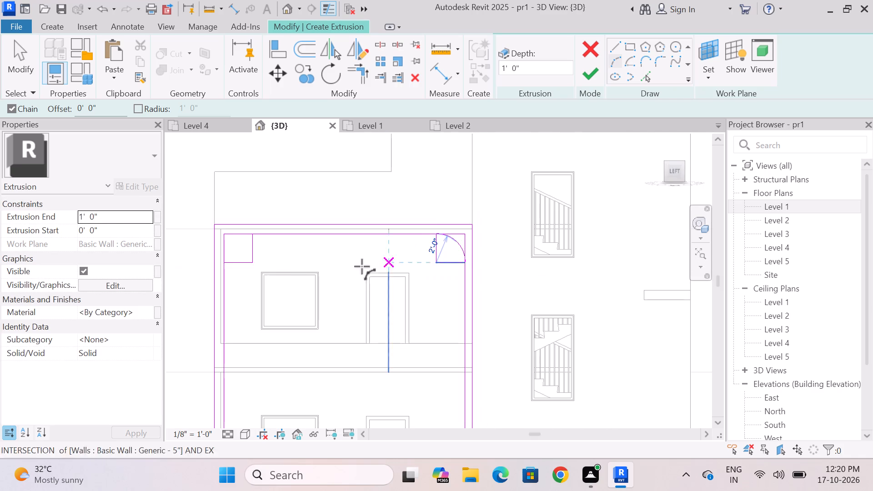
scroll(239, 264, "up", 7)
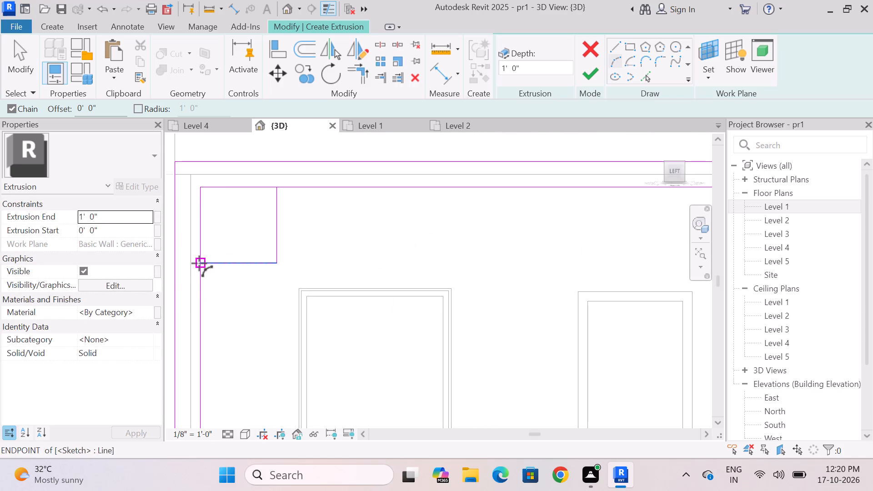
left_click(199, 263)
left_click(278, 187)
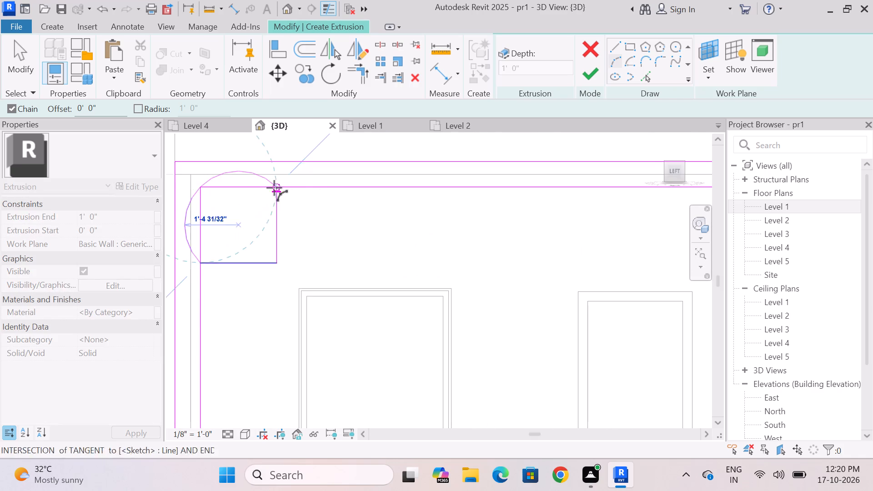
left_click(225, 208)
key("Escape")
scroll(260, 202, "down", 3)
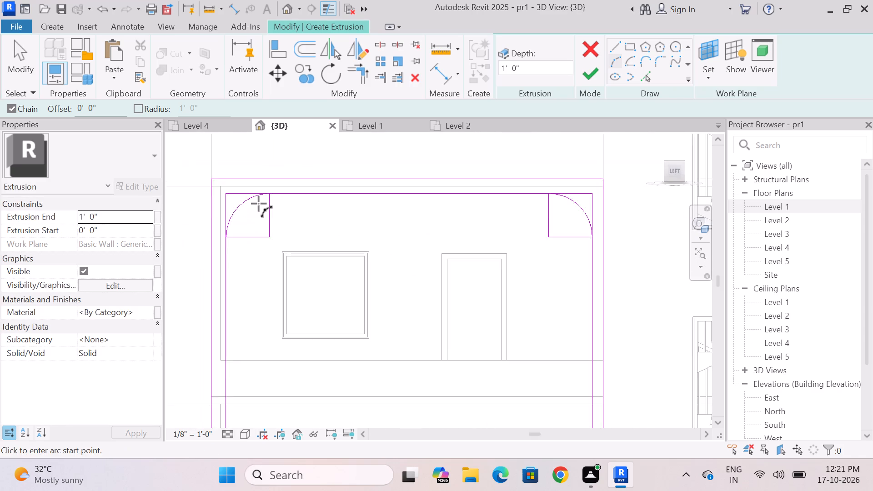
scroll(259, 204, "down", 4)
key("Escape")
Delete the two straight 2'-0" helper lines in each of the frame's upper corners, keeping the arcs.
left_click_drag(271, 235, 259, 217)
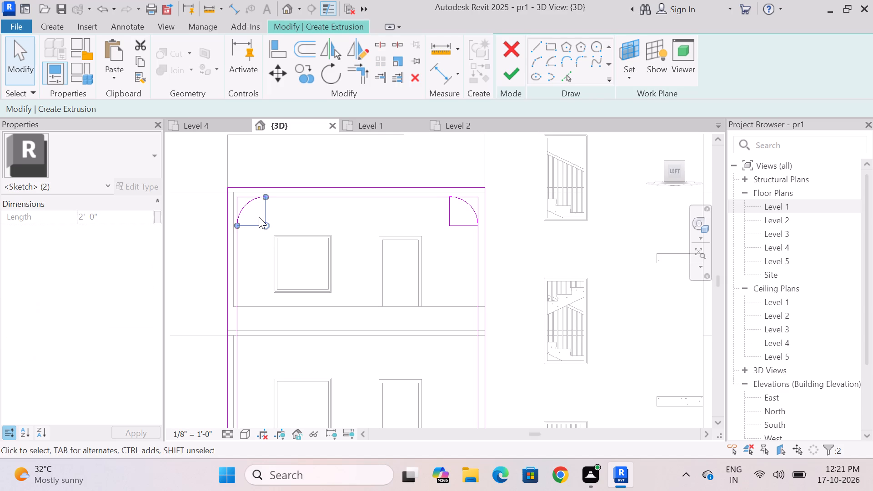
key("Delete")
left_click(453, 226)
key("Delete")
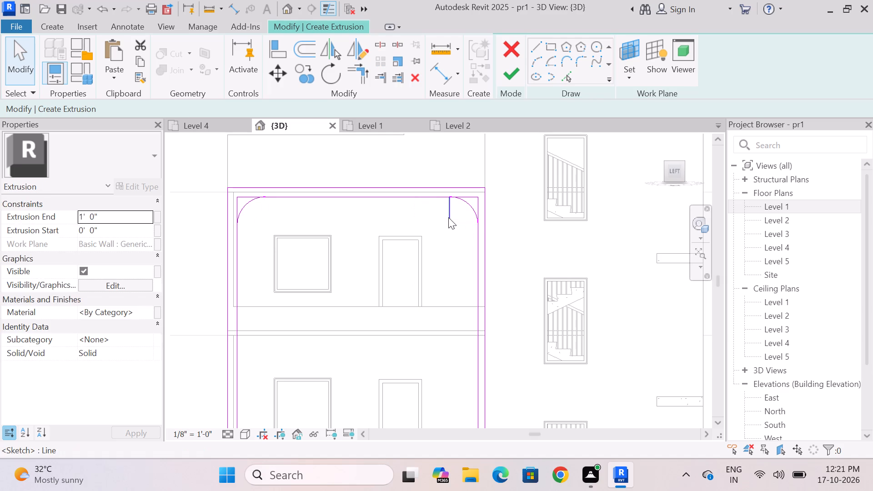
left_click(448, 215)
key("Delete")
Delete the two straight 2'-0" helper lines in each of the frame's lower corners, keeping the arcs.
scroll(407, 211, "down", 4)
scroll(324, 338, "up", 3)
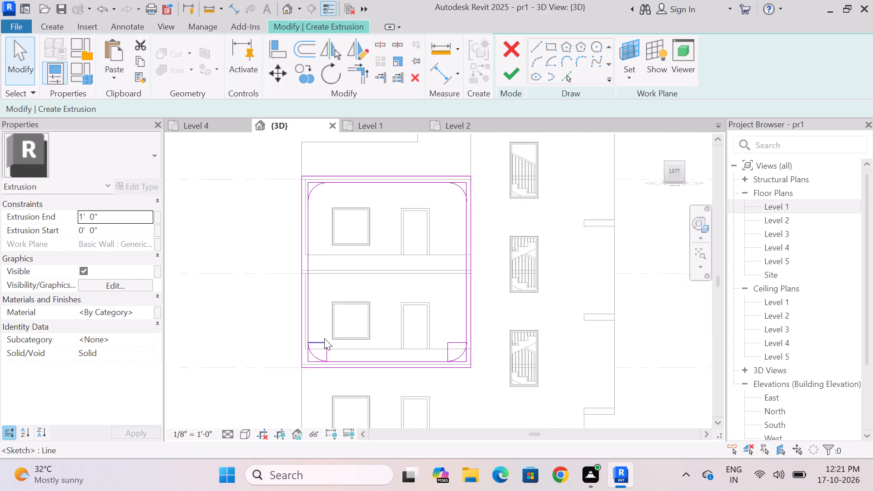
scroll(324, 338, "up", 1)
left_click(326, 346)
key("Delete")
left_click(328, 347)
key("Delete")
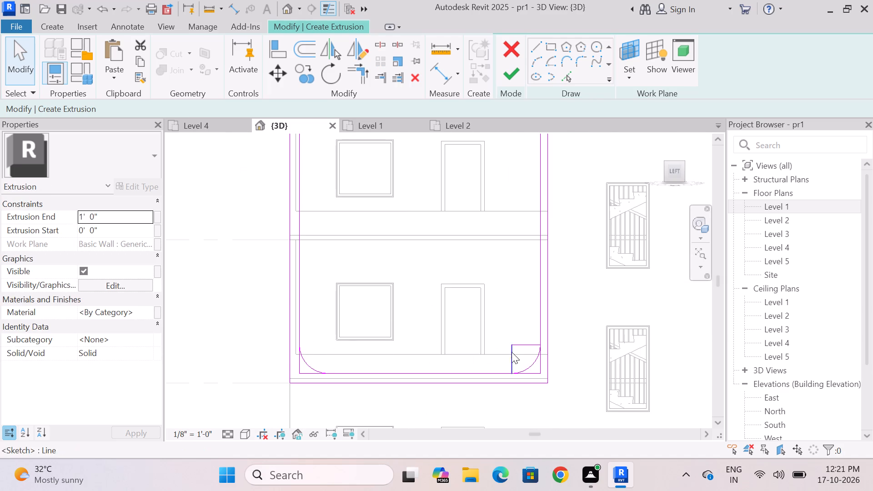
left_click(512, 352)
key("Delete")
left_click(519, 345)
key("Delete")
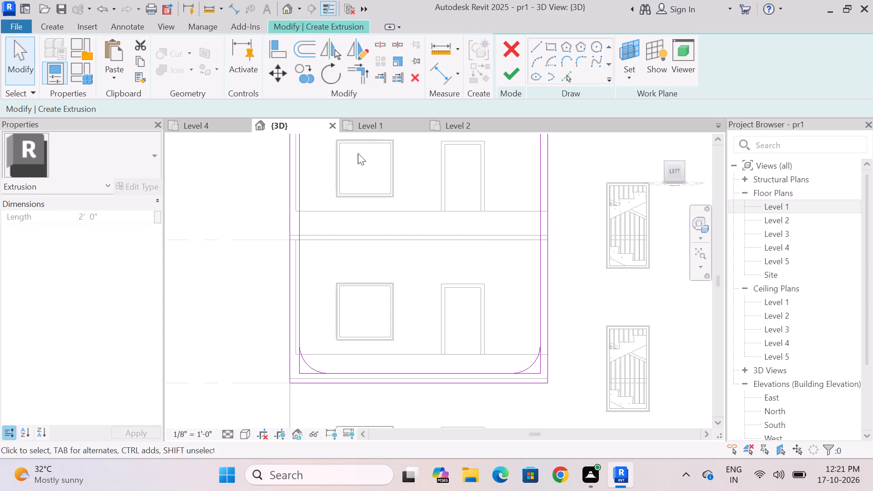
Trim the frame's inner straight lines to the arcs at both lower corners, removing the square corner ends.
left_click(359, 77)
scroll(304, 345, "up", 8)
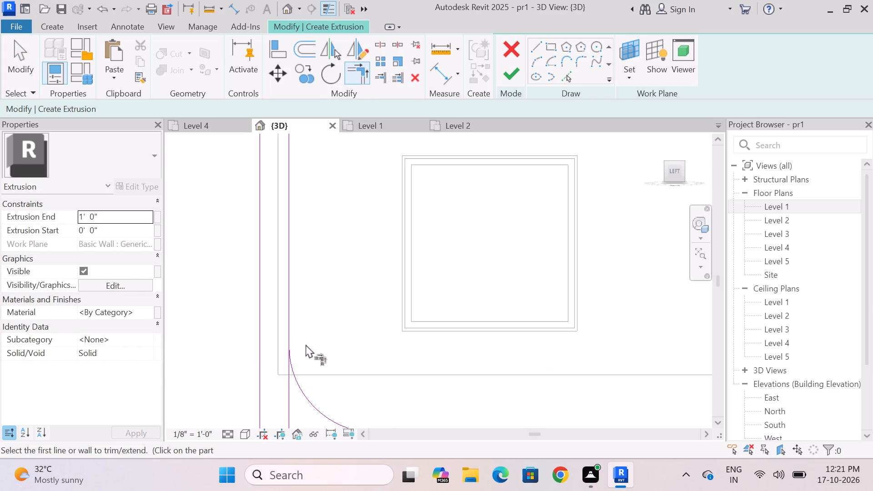
scroll(306, 261, "down", 4)
left_click(298, 291)
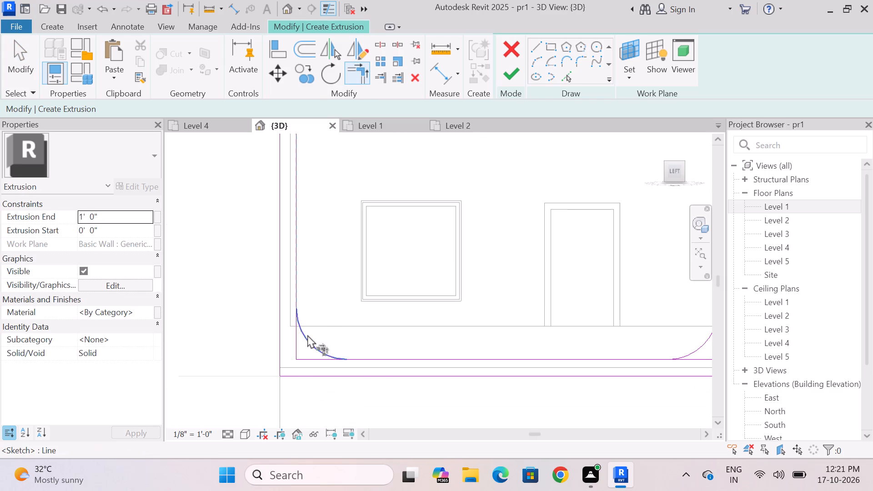
left_click(307, 335)
left_click(375, 361)
left_click(311, 347)
scroll(291, 312, "down", 4)
scroll(515, 336, "up", 7)
left_click(474, 346)
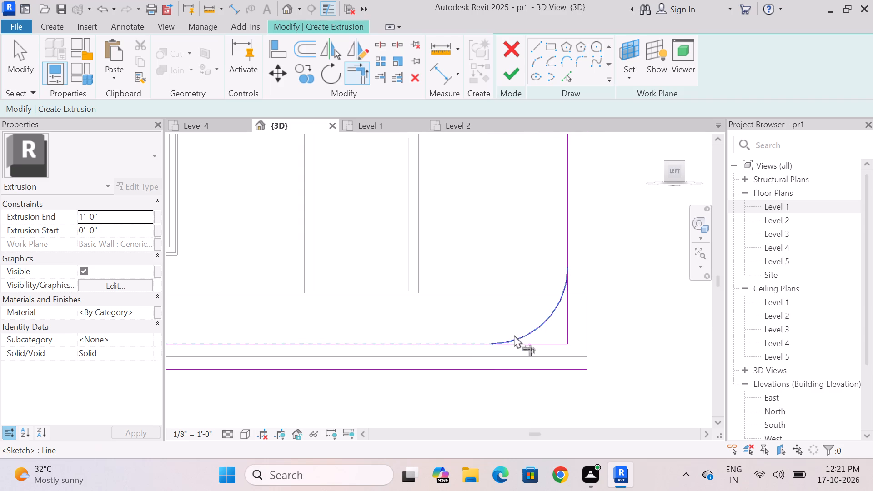
left_click(525, 330)
left_click(564, 233)
left_click(553, 306)
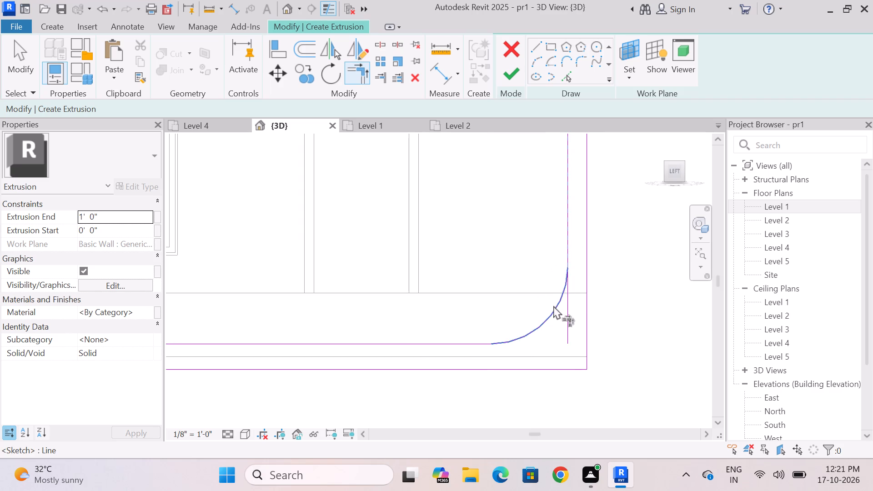
Trim the frame's inner straight lines to the arcs at both upper corners, making a closed rounded inner loop.
scroll(393, 346, "down", 12)
scroll(406, 207, "up", 9)
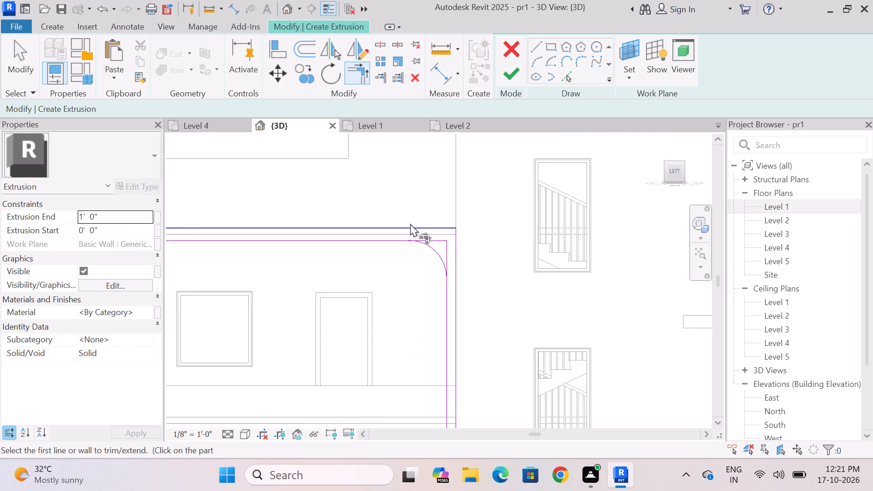
left_click(457, 334)
left_click(450, 273)
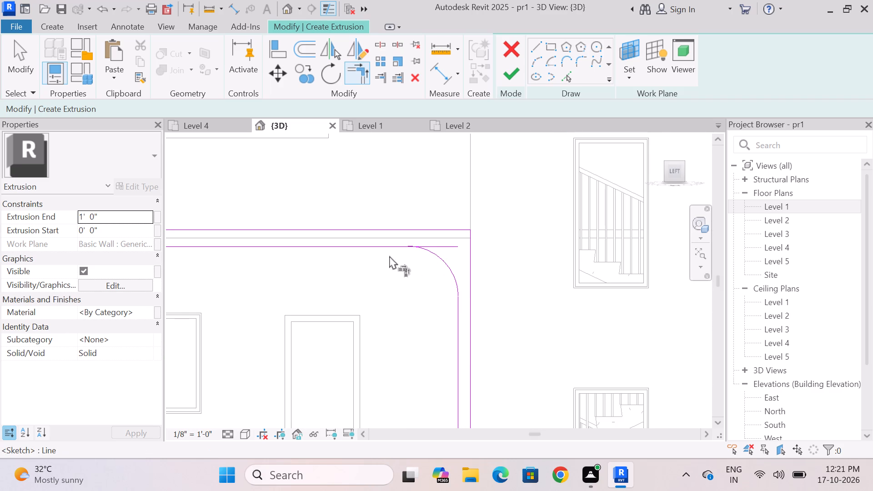
left_click(355, 248)
left_click(438, 259)
scroll(411, 297, "down", 8)
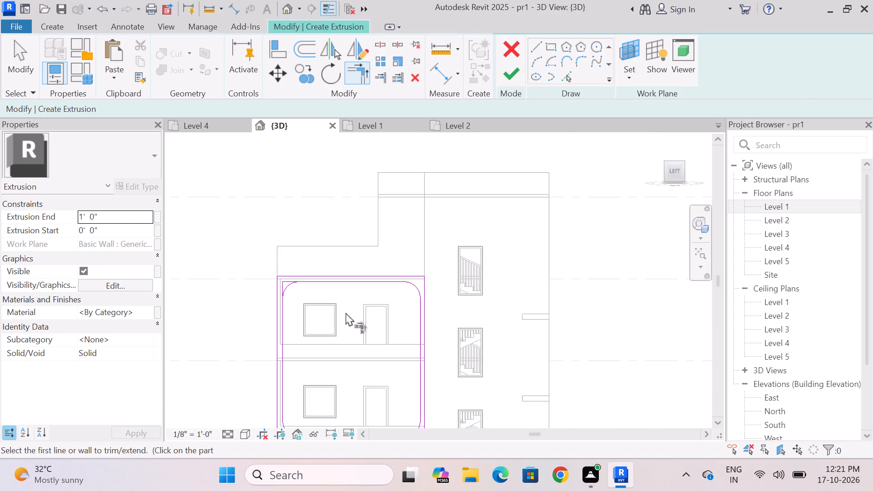
scroll(306, 309, "up", 9)
left_click(253, 316)
left_click(273, 240)
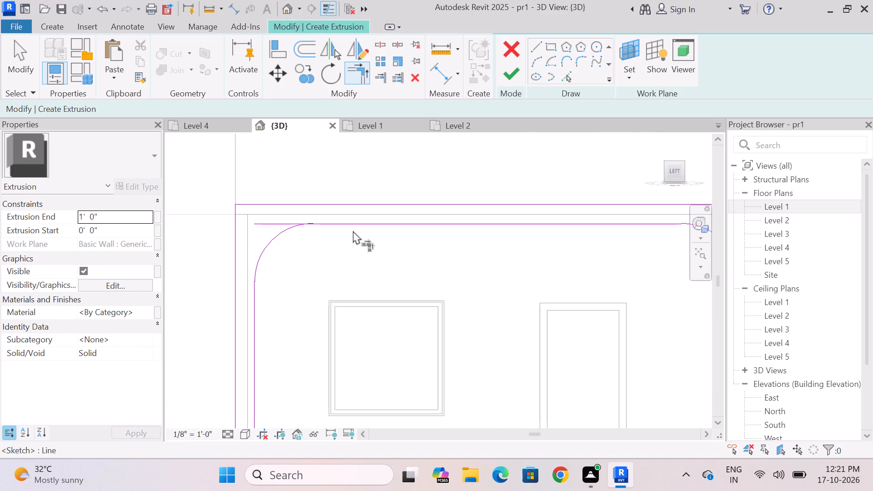
left_click(374, 224)
left_click(280, 235)
Check the rounded inner loop and finish the sketch to extrude the left facade's frame 1'-0".
scroll(316, 261, "down", 12)
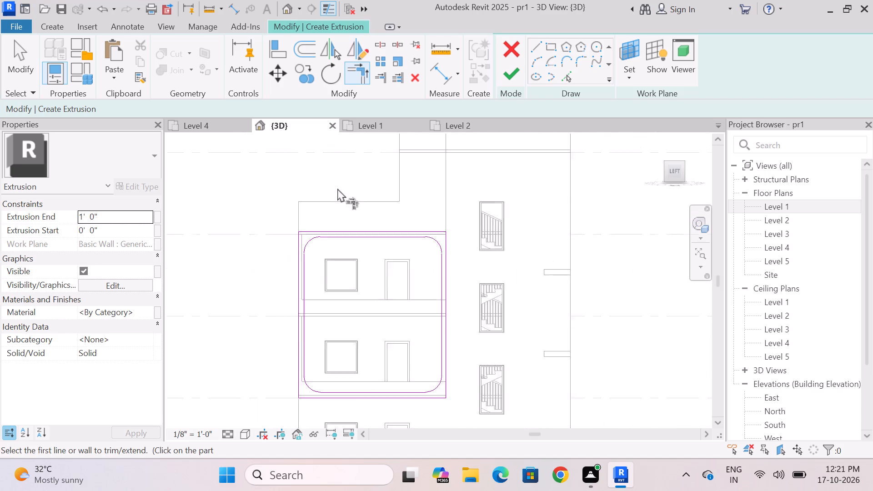
scroll(375, 278, "up", 4)
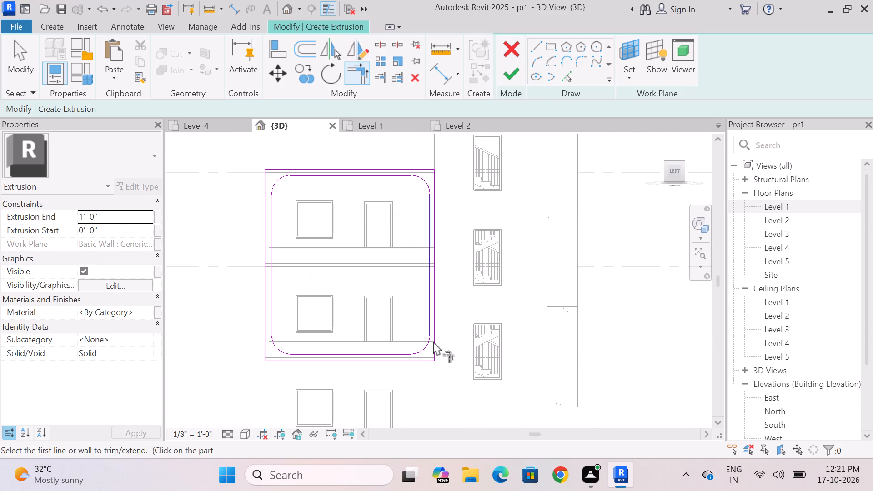
scroll(433, 341, "up", 9)
scroll(362, 323, "up", 5)
scroll(348, 322, "down", 10)
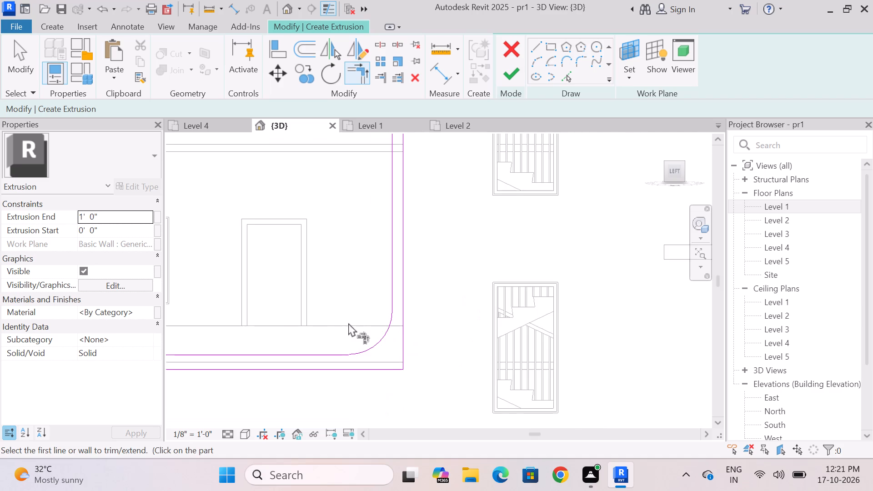
scroll(348, 323, "down", 7)
scroll(372, 376, "down", 2)
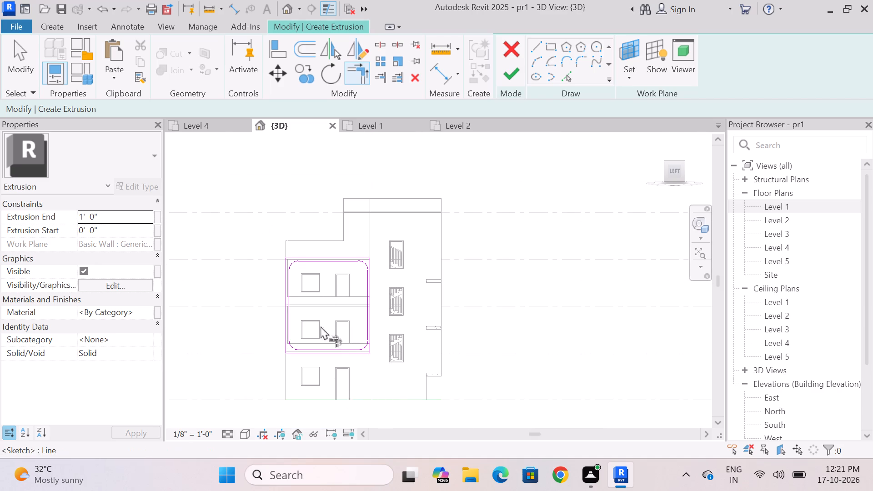
scroll(312, 274, "up", 4)
scroll(329, 267, "down", 4)
scroll(351, 299, "up", 4)
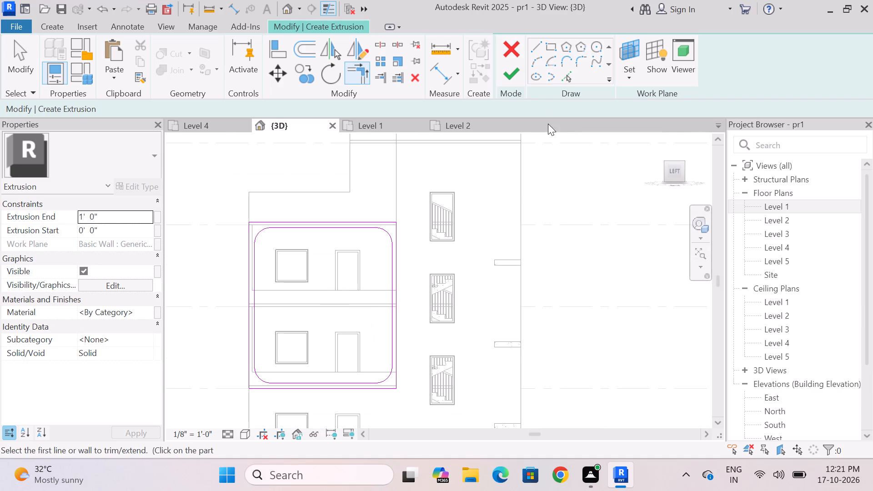
left_click(513, 80)
left_click(595, 266)
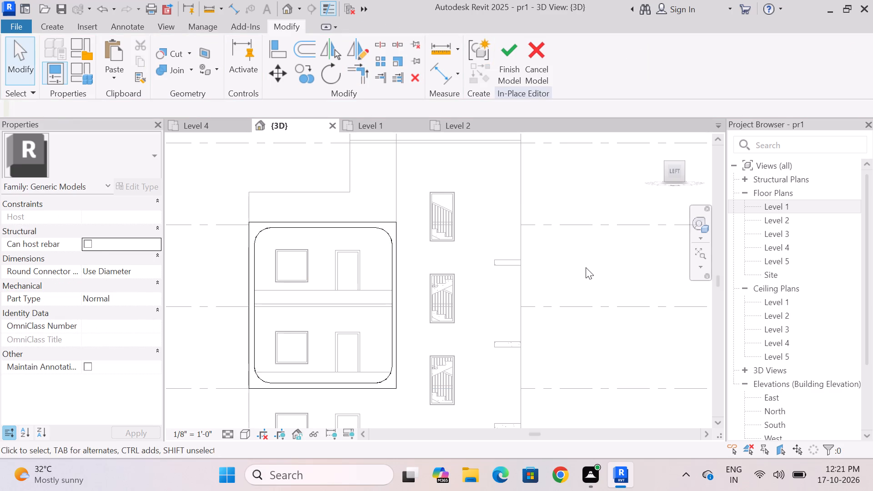
Examine the extruded frame against the left and front facades from several angles.
middle_click_drag(586, 268, 530, 284, "shift")
scroll(565, 240, "down", 3)
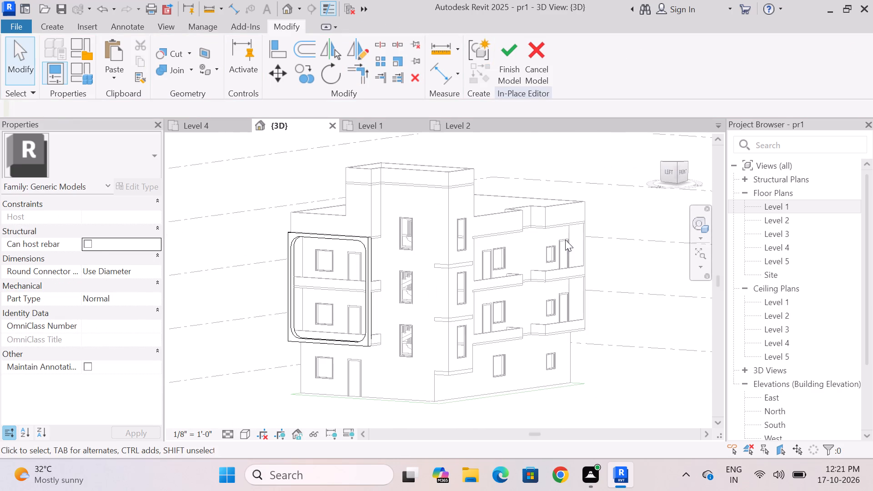
scroll(312, 369, "up", 4)
middle_click_drag(316, 369, 252, 363, "shift")
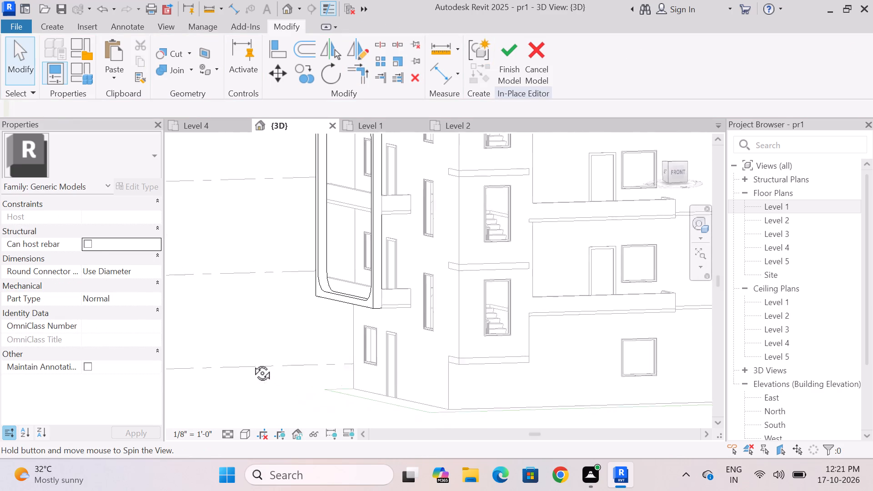
middle_click_drag(252, 363, 359, 355, "shift")
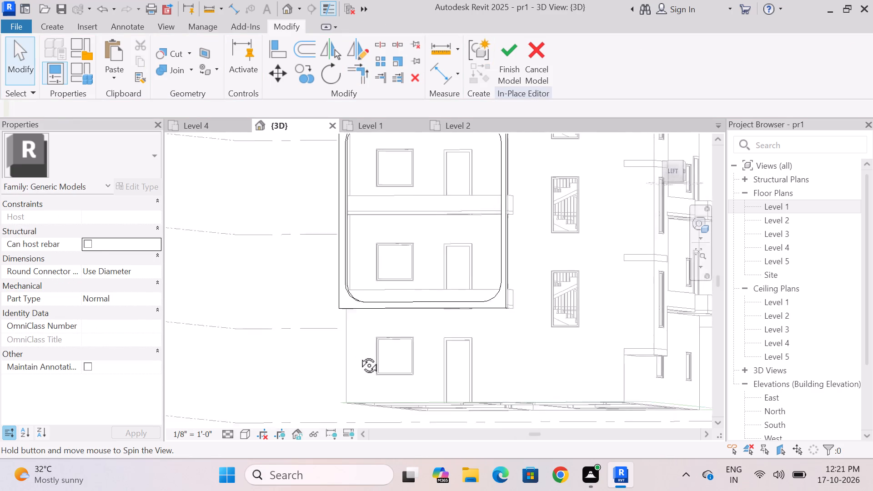
middle_click_drag(359, 355, 364, 374, "shift")
scroll(322, 312, "down", 4)
middle_click_drag(519, 392, 502, 390, "shift")
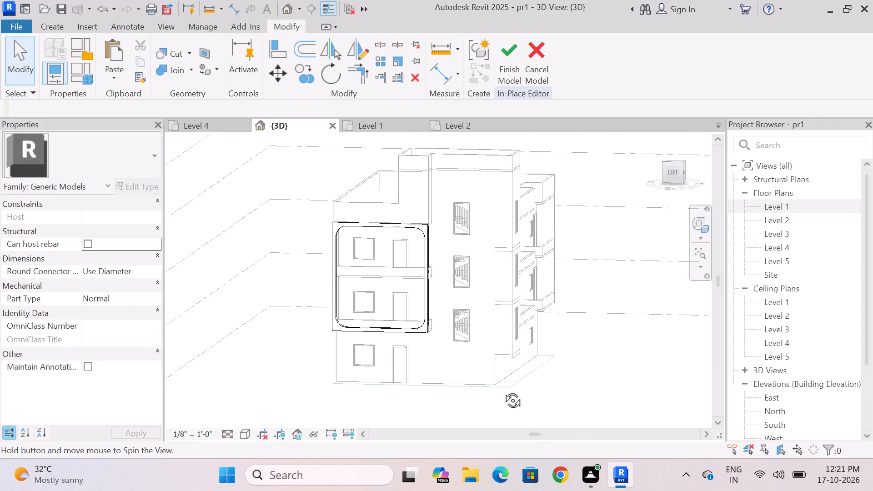
middle_click_drag(502, 390, 372, 373, "shift")
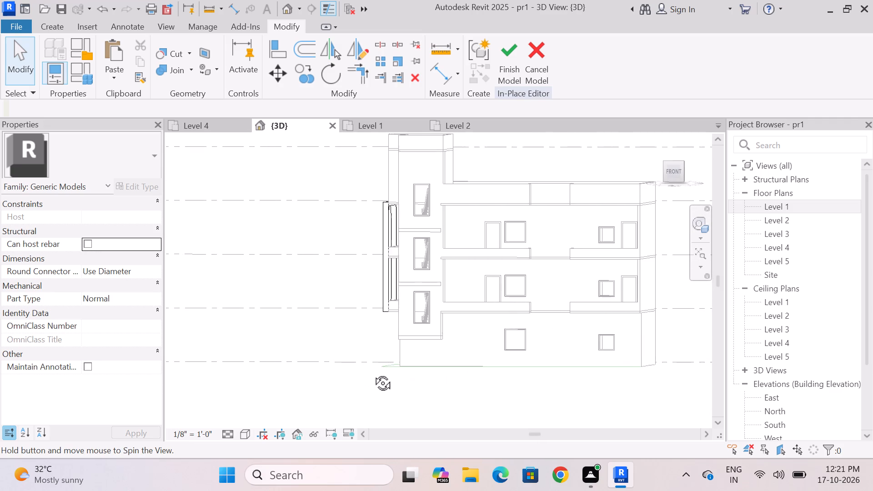
middle_click_drag(372, 373, 465, 379, "shift")
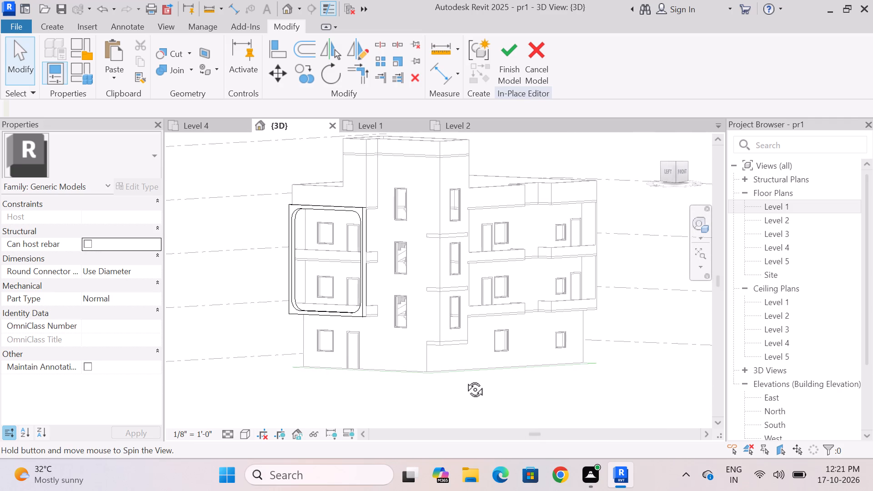
middle_click_drag(465, 379, 505, 377, "shift")
scroll(326, 330, "down", 7)
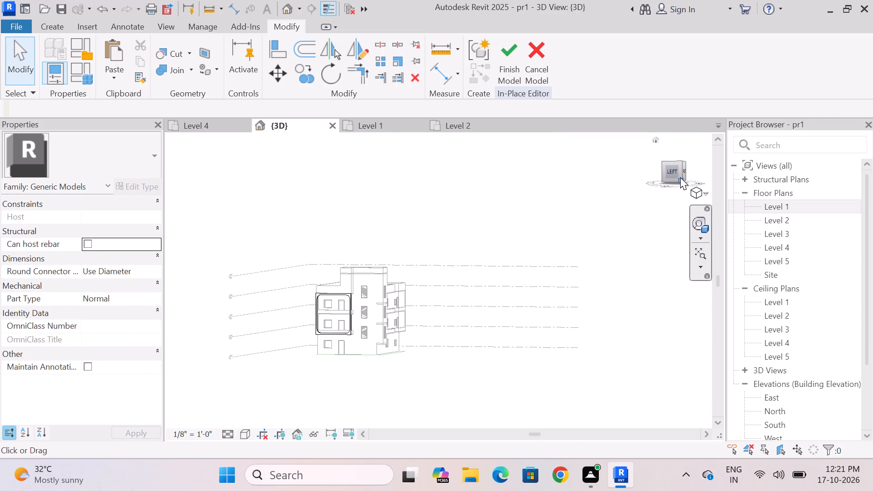
left_click(677, 172)
scroll(404, 306, "up", 8)
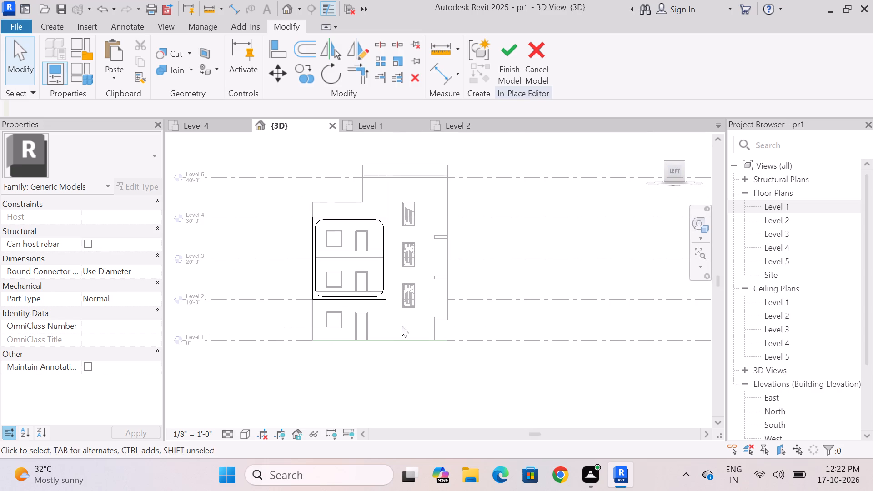
middle_click_drag(452, 396, 394, 411, "shift")
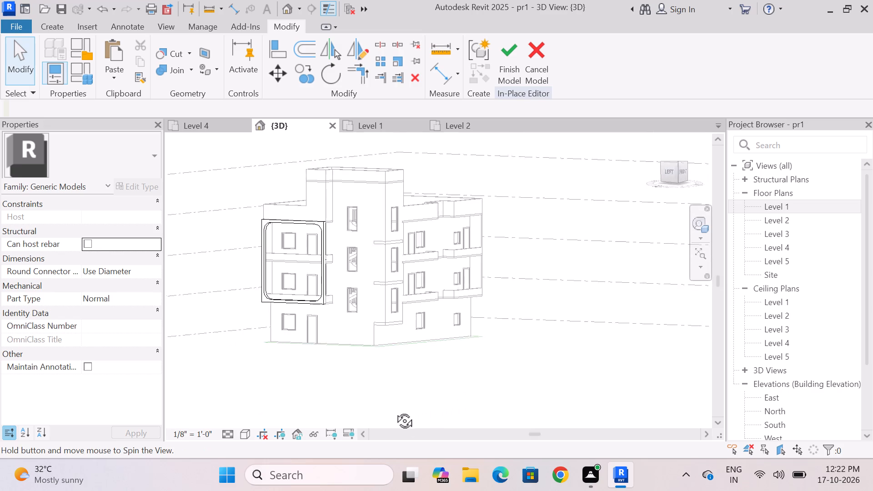
middle_click_drag(394, 411, 352, 414, "shift")
scroll(265, 357, "down", 2)
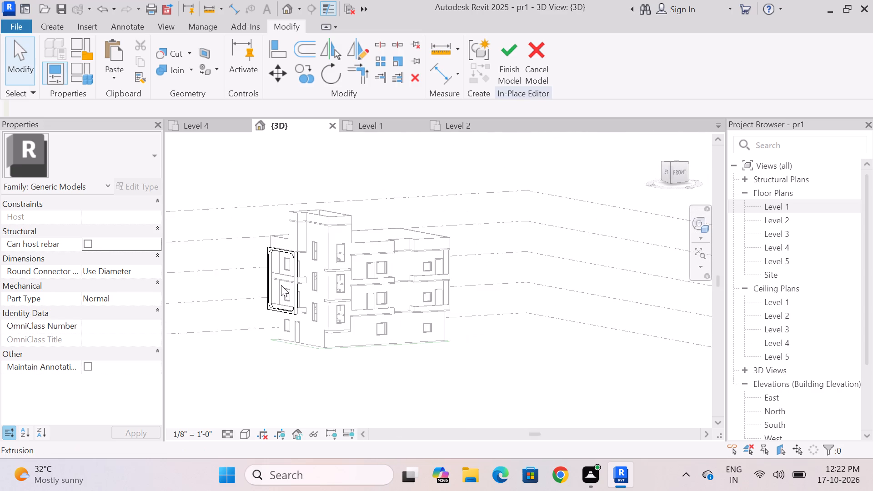
scroll(285, 255, "up", 5)
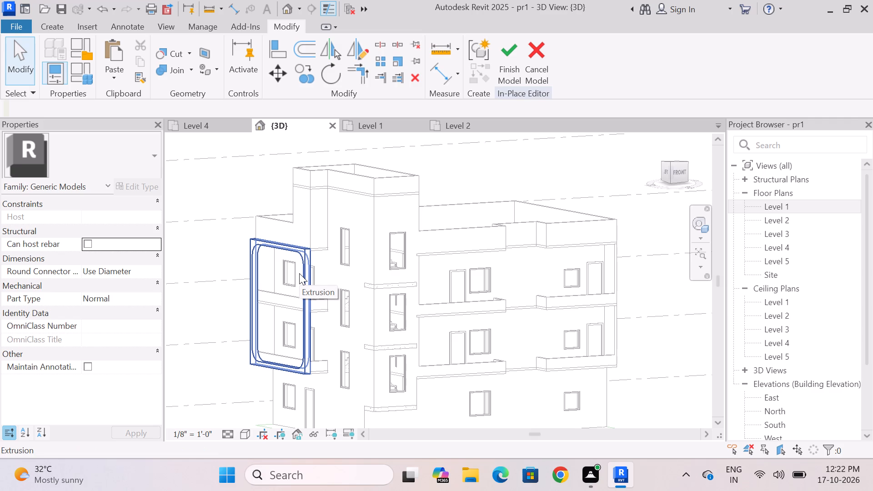
scroll(462, 310, "down", 3)
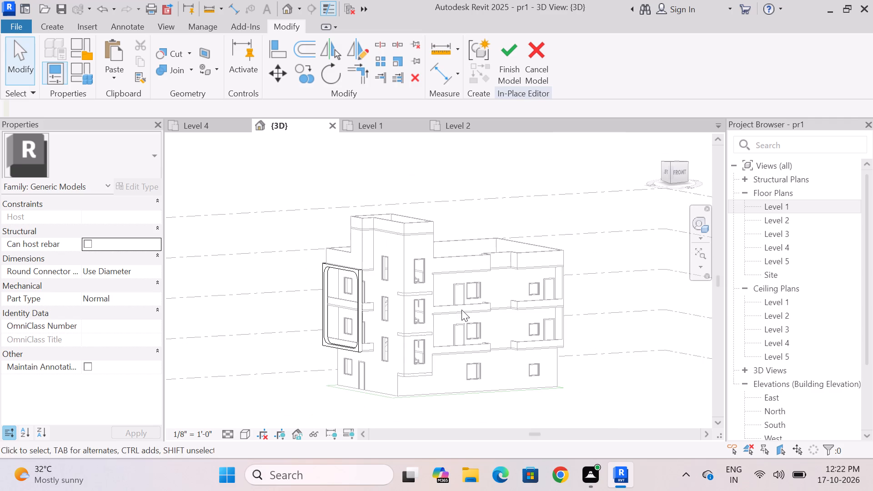
scroll(406, 369, "up", 4)
right_click(406, 369)
left_click(247, 339)
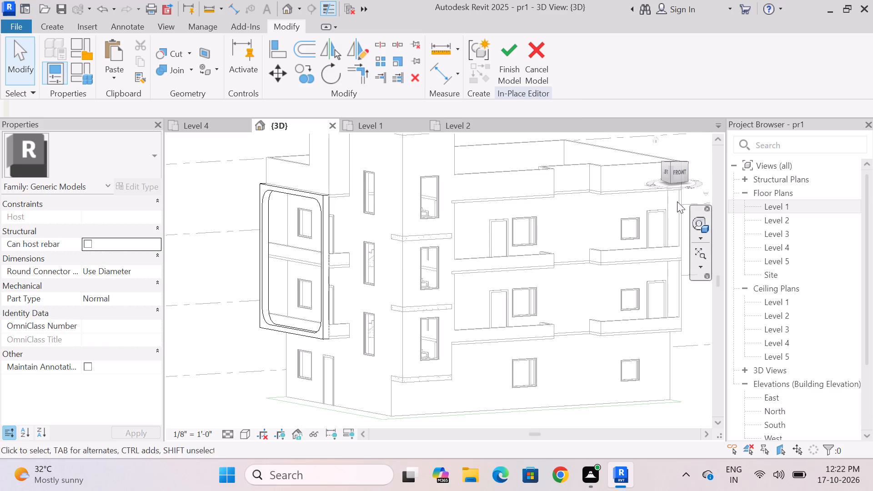
Start a new extrusion facing the front facade, picking the front balcony's parapet face as its work plane.
left_click(682, 174)
scroll(457, 303, "up", 15)
scroll(405, 315, "down", 4)
scroll(405, 320, "up", 2)
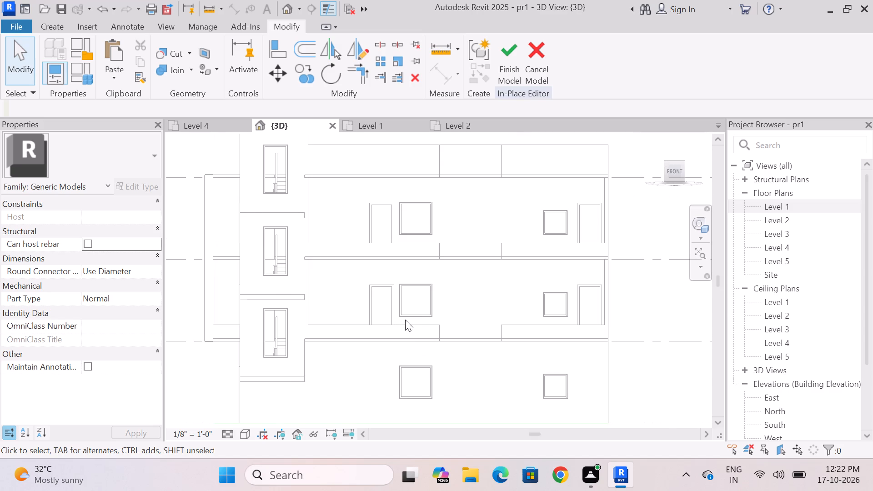
left_click(54, 30)
left_click(117, 53)
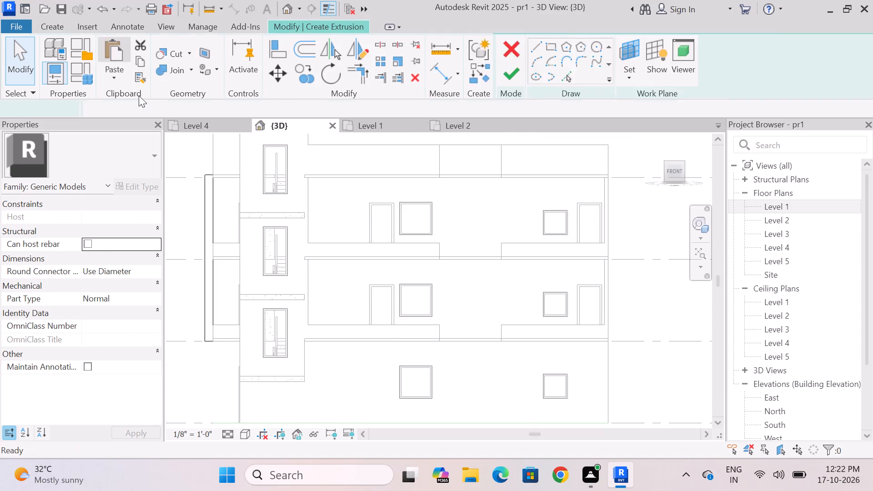
left_click(709, 56)
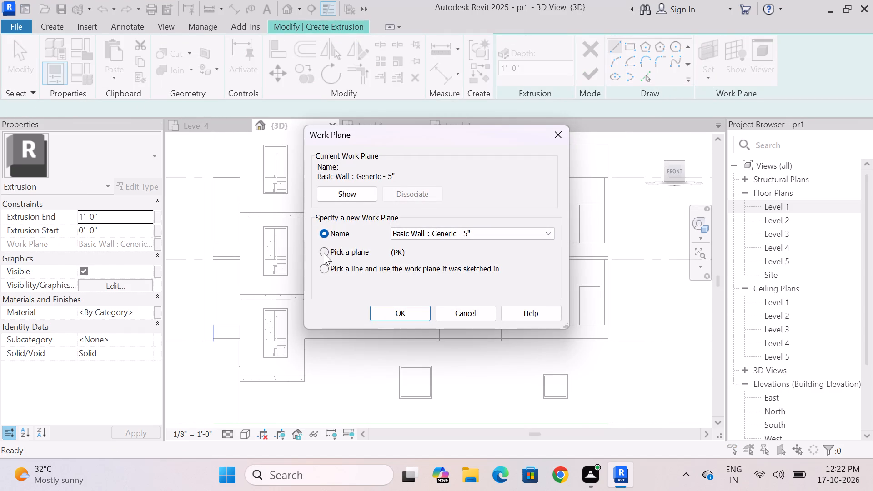
left_click(324, 251)
left_click(402, 312)
scroll(358, 283, "up", 4)
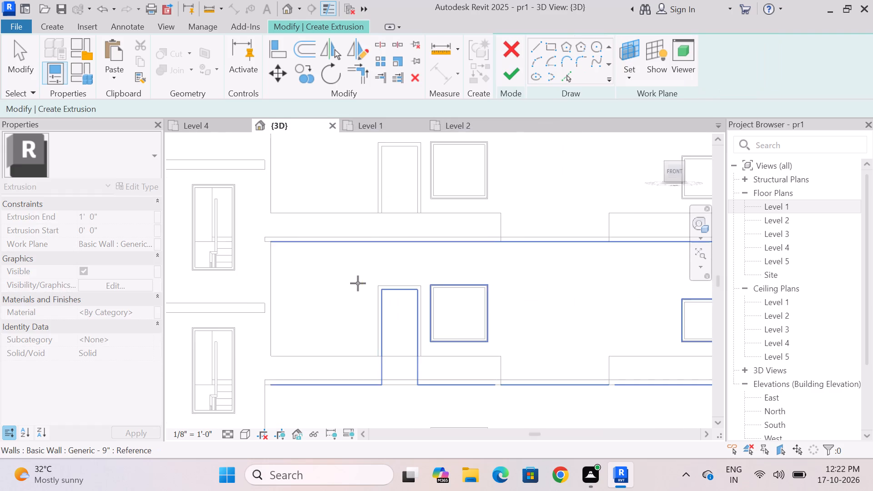
scroll(358, 284, "up", 2)
scroll(369, 286, "down", 9)
scroll(364, 291, "up", 6)
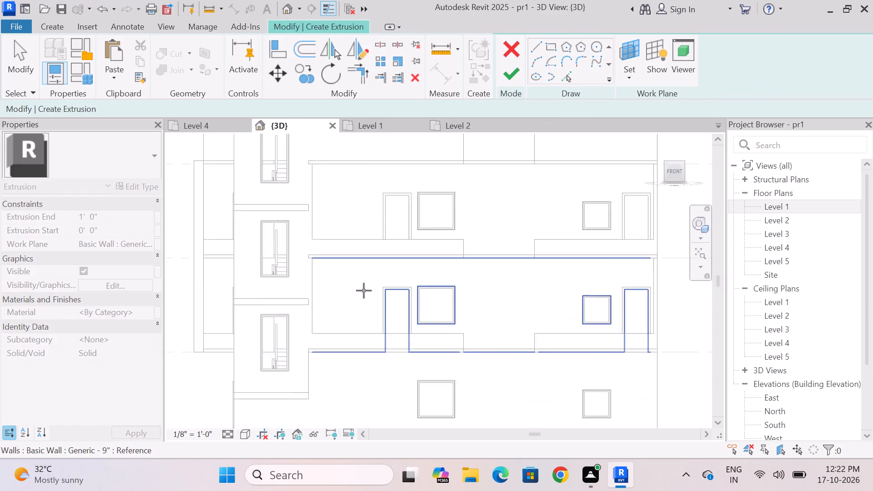
left_click(386, 236)
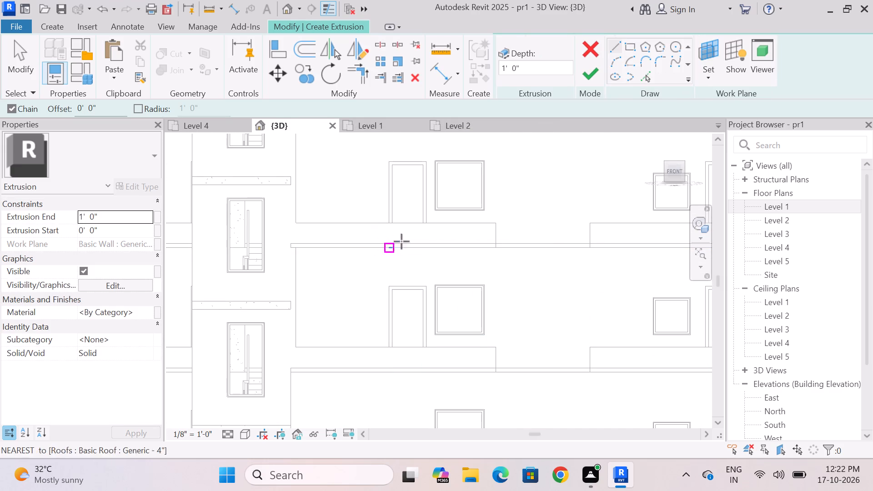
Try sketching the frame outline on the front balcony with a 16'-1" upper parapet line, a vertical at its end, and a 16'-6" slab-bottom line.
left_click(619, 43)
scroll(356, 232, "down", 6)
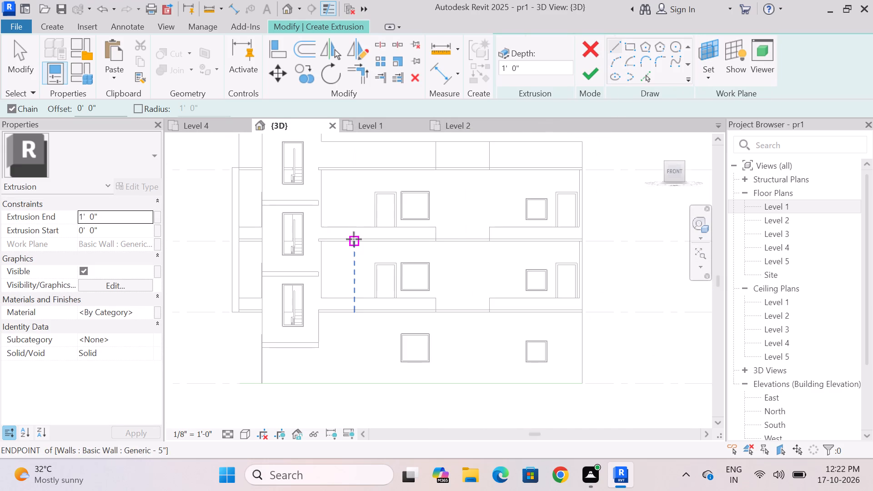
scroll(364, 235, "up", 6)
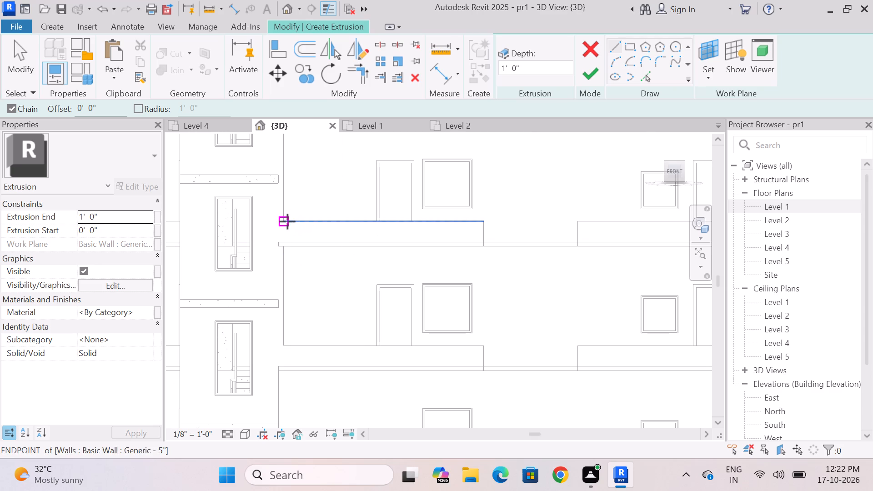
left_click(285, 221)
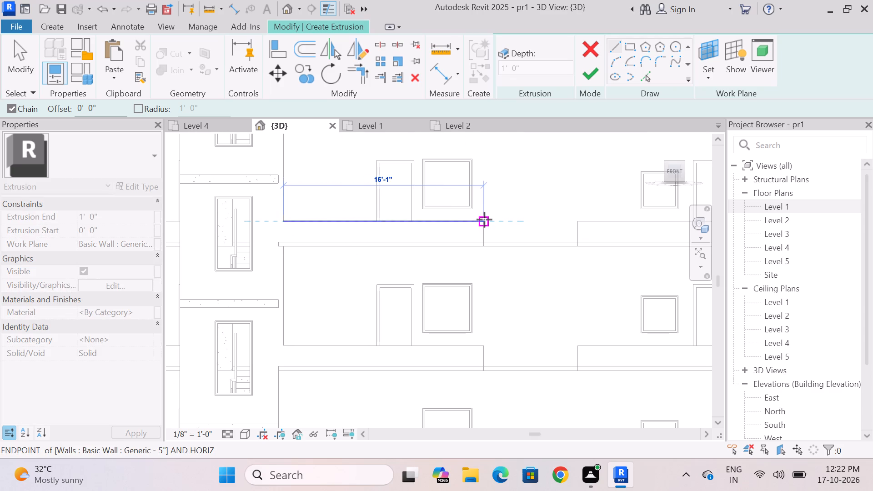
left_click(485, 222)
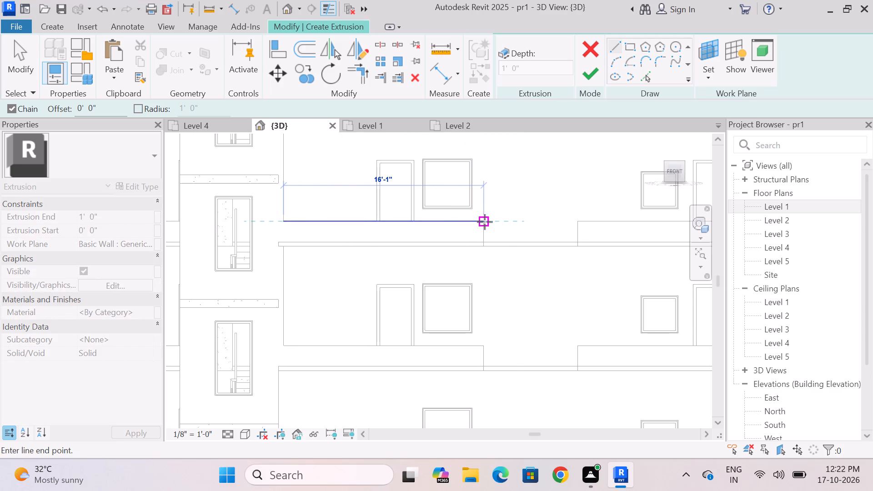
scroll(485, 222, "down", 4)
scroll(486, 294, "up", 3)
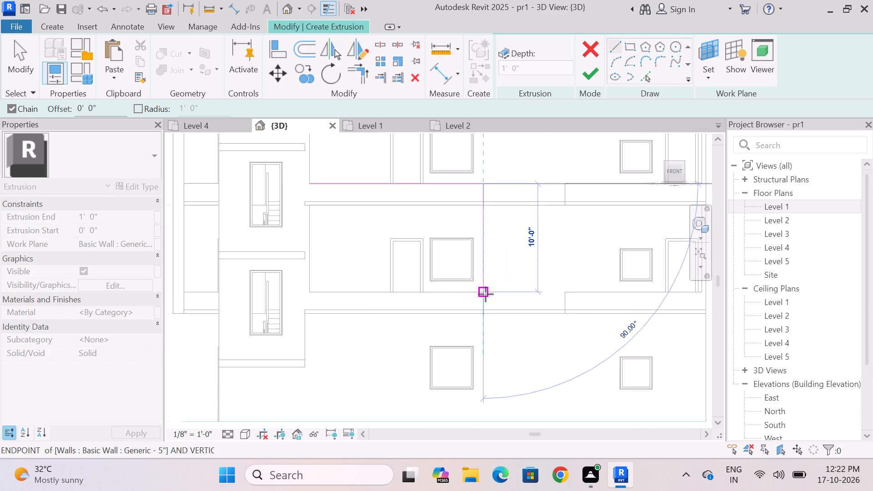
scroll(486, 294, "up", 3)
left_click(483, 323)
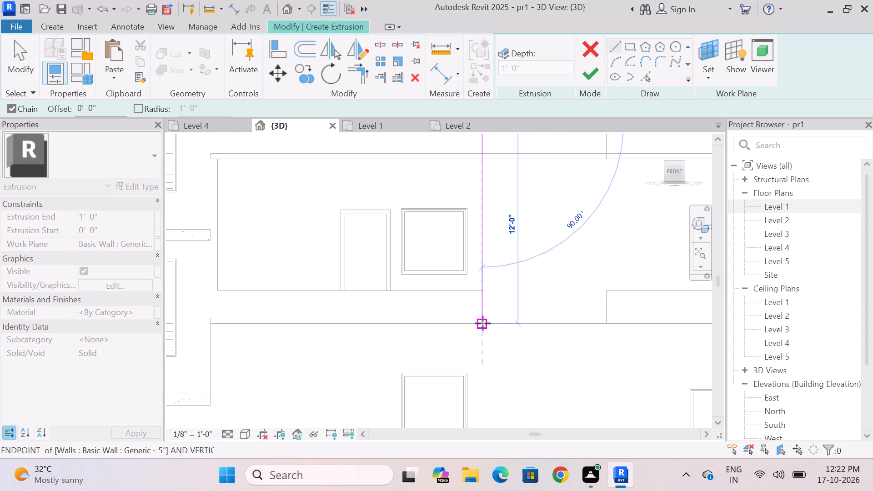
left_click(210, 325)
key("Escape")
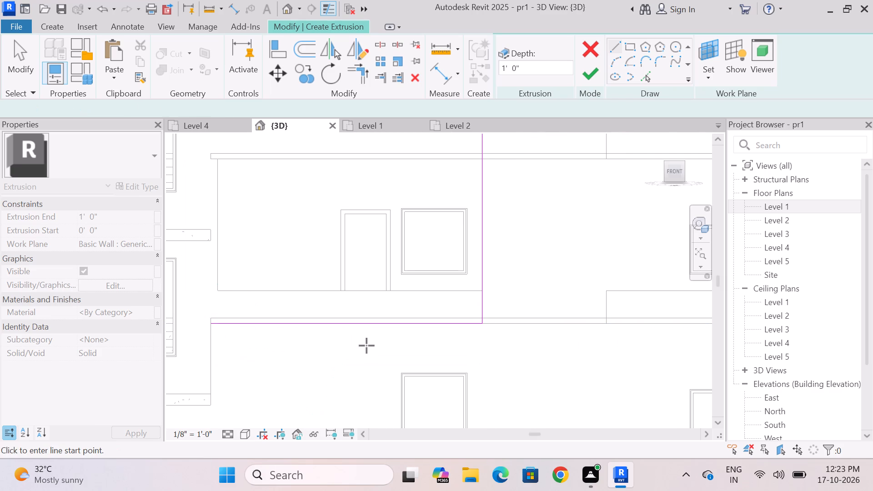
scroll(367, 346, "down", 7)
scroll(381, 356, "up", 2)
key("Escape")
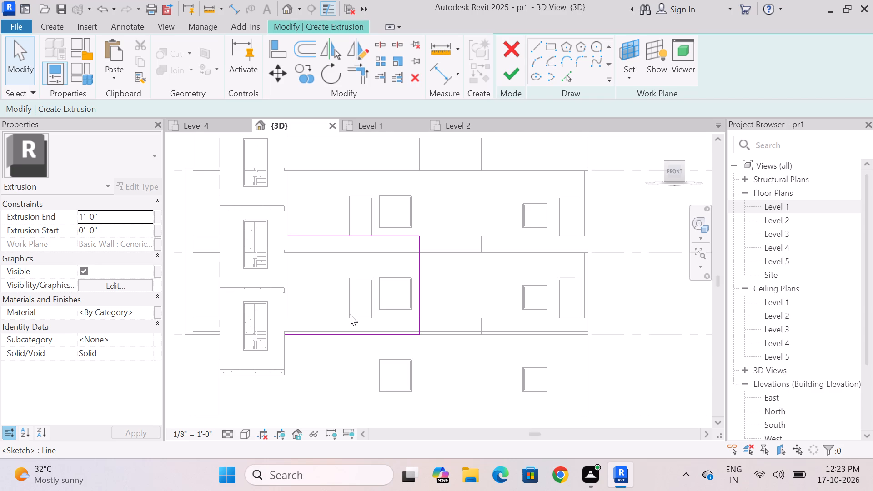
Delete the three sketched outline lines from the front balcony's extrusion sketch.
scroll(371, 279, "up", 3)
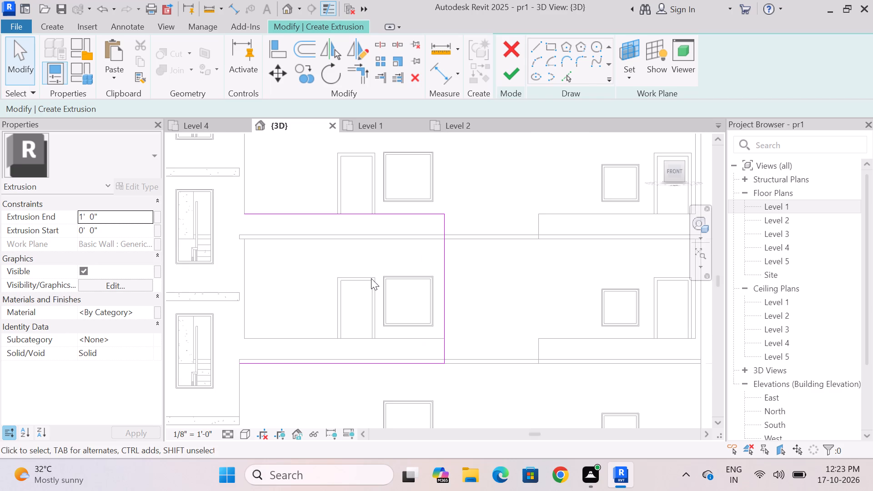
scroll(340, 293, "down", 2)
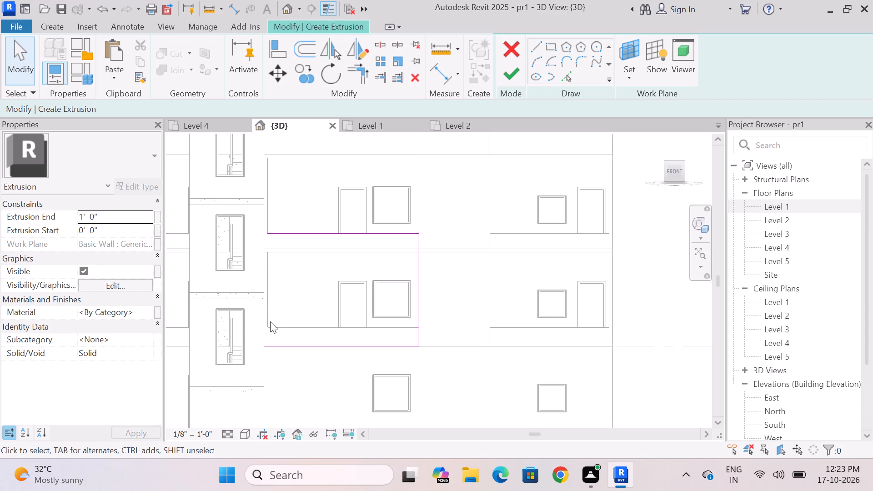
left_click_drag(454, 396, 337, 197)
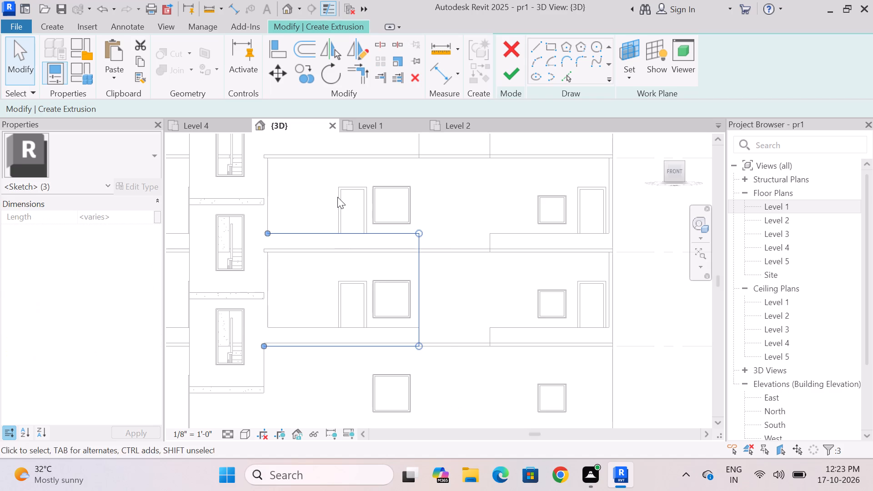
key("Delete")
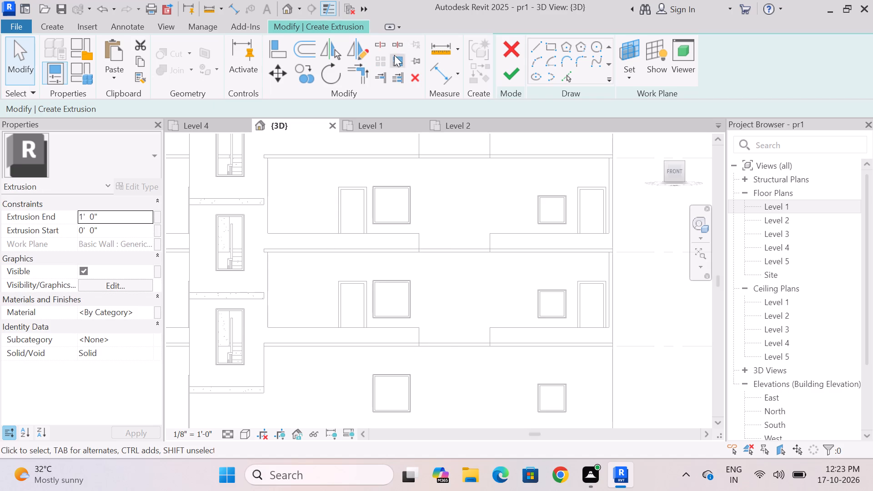
Sketch two 16'-1" horizontal inner lines, along the Level 2 balcony parapet's top edge and the underside of the slab above.
left_click(540, 43)
scroll(401, 262, "up", 3)
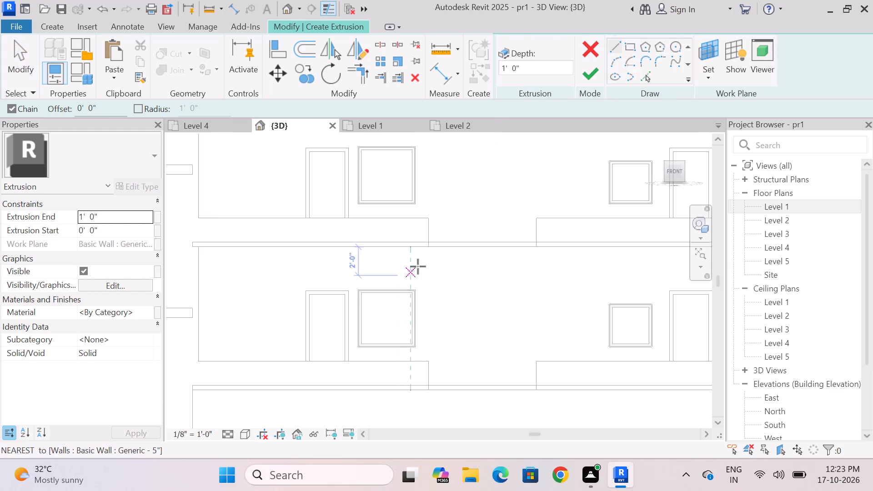
left_click(429, 251)
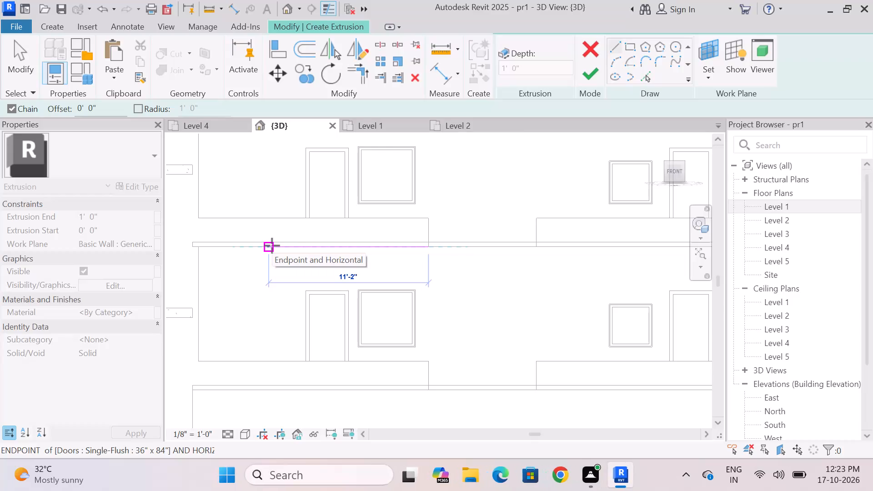
key("Escape")
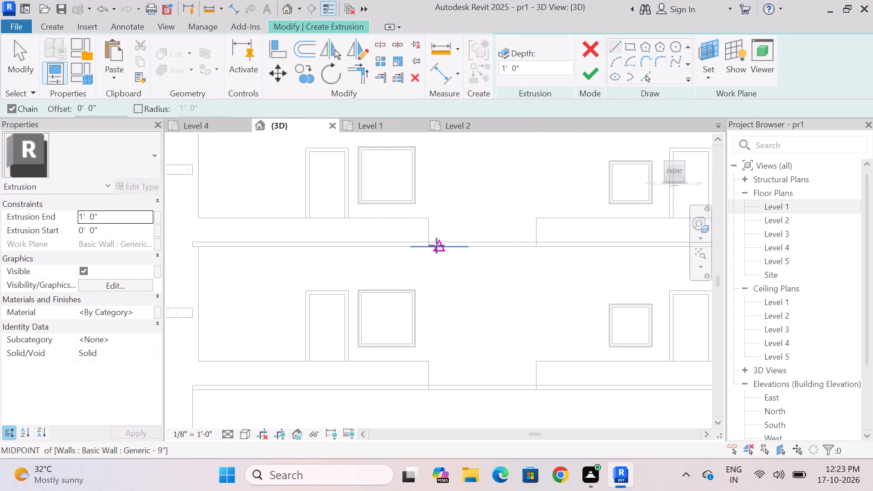
left_click(427, 360)
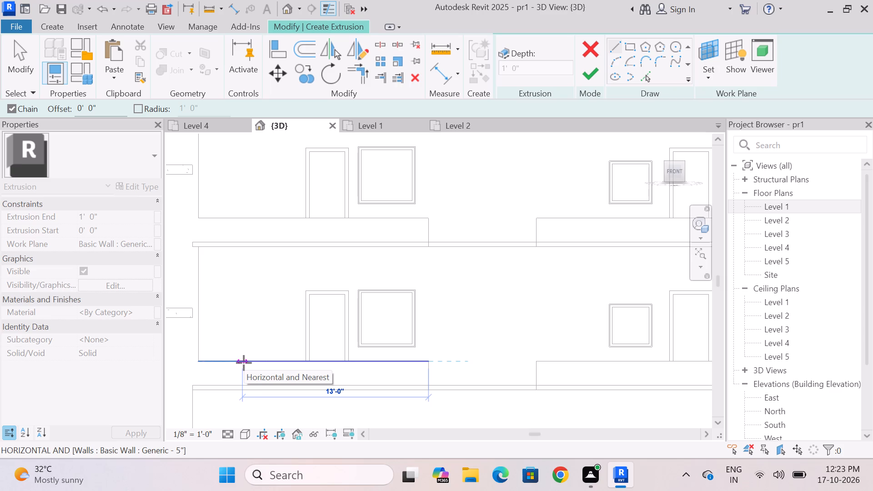
left_click(199, 361)
key("Escape")
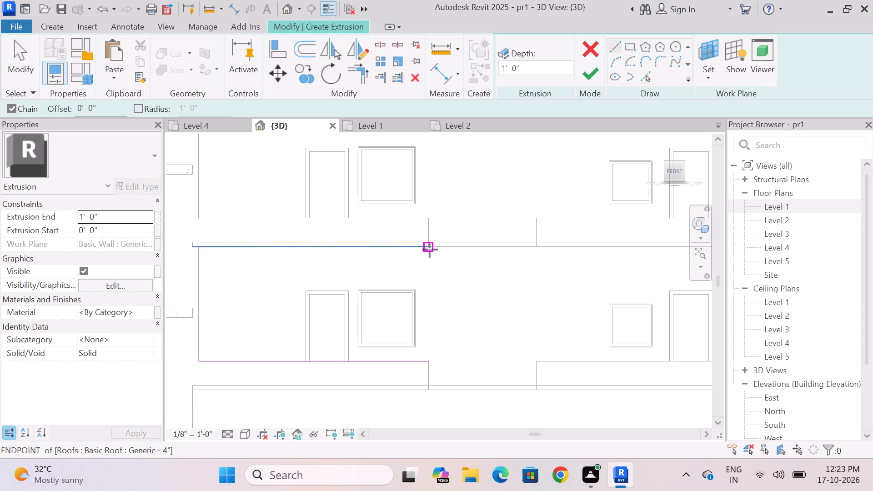
left_click(431, 250)
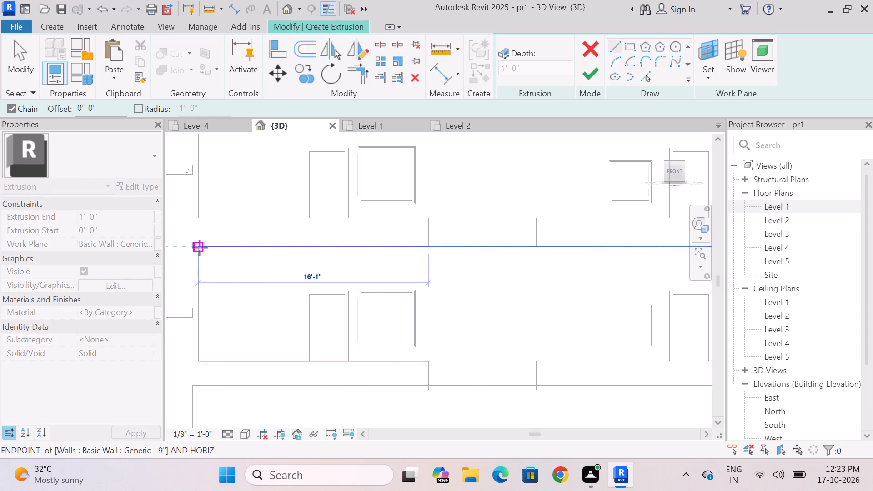
left_click(200, 248)
key("Escape")
scroll(366, 276, "down", 6)
scroll(359, 299, "up", 4)
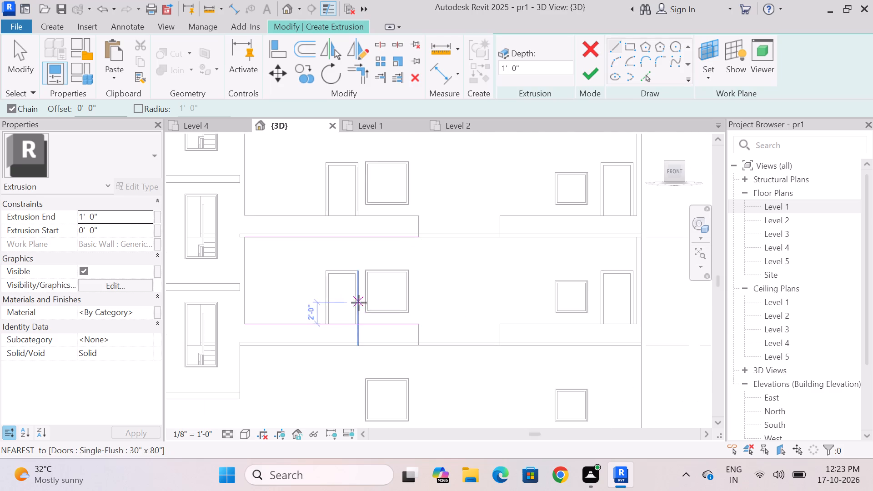
key("Escape")
Shorten both horizontal inner lines at their stair-side ends so the endpoints roughly line up vertically.
left_click(265, 323)
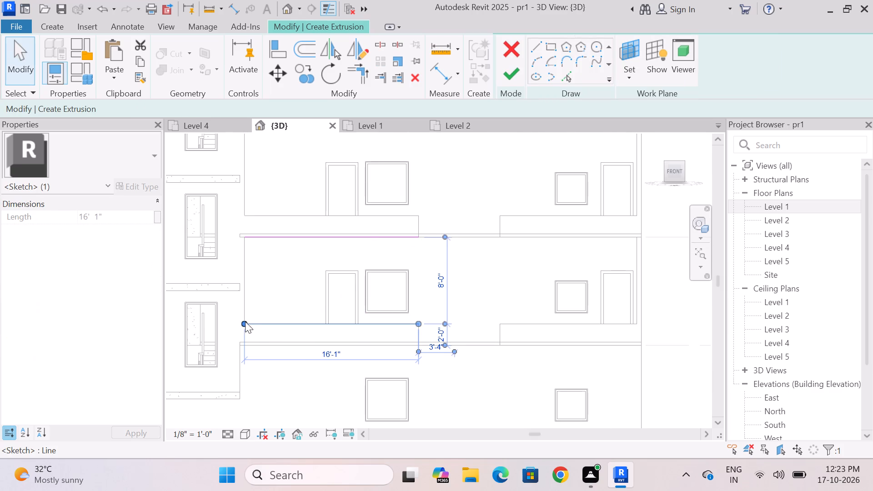
left_click_drag(244, 322, 294, 324)
key("Escape")
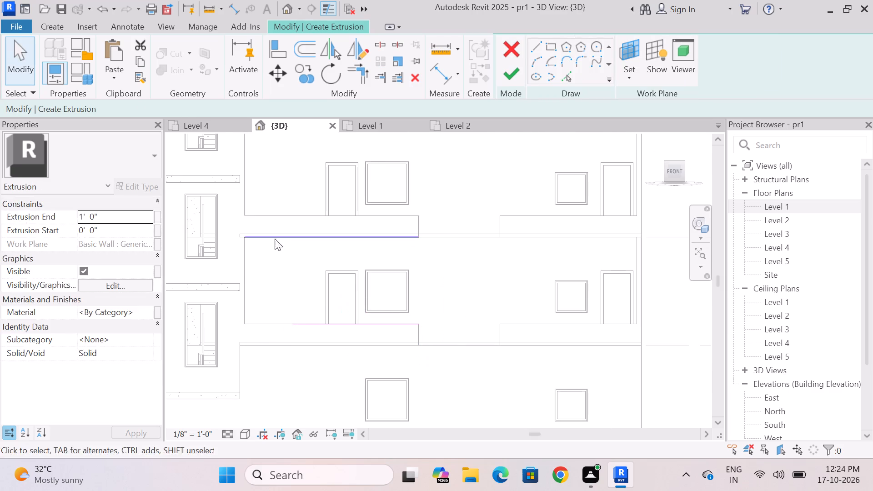
left_click(272, 235)
left_click_drag(243, 237, 283, 238)
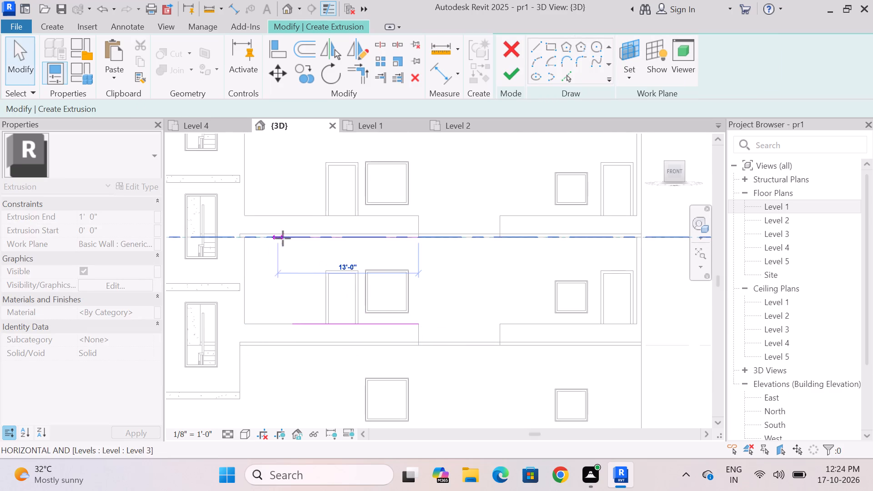
left_click_drag(283, 238, 291, 238)
key("Escape")
scroll(298, 325, "up", 4)
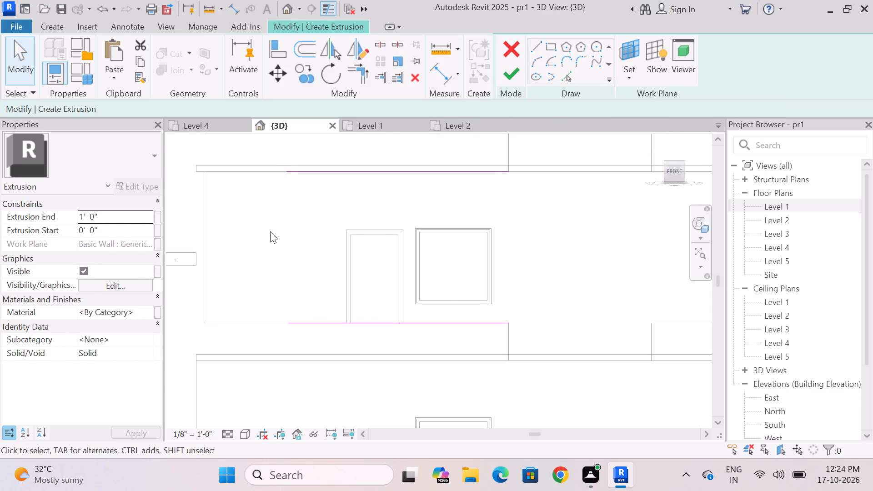
Join the shortened ends of both inner lines with a tangent semicircular arc of about 4'-0" radius bulging toward the stair tower.
scroll(291, 232, "down", 2)
left_click(537, 61)
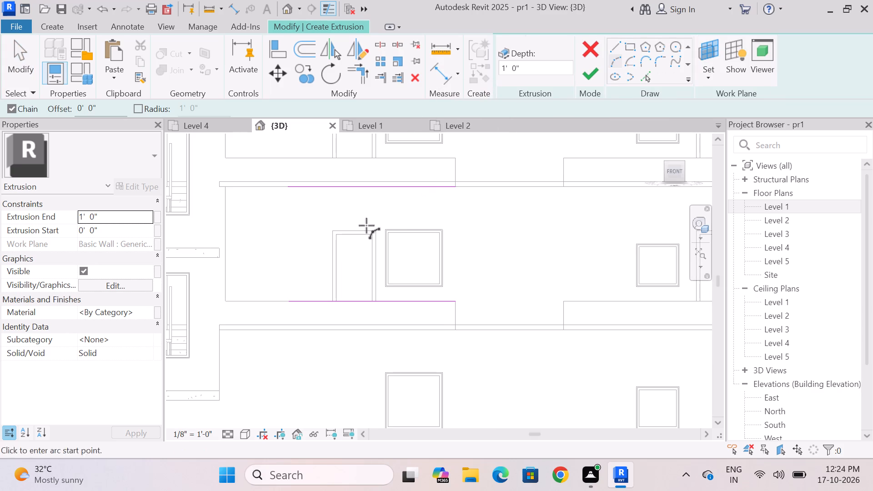
left_click(290, 186)
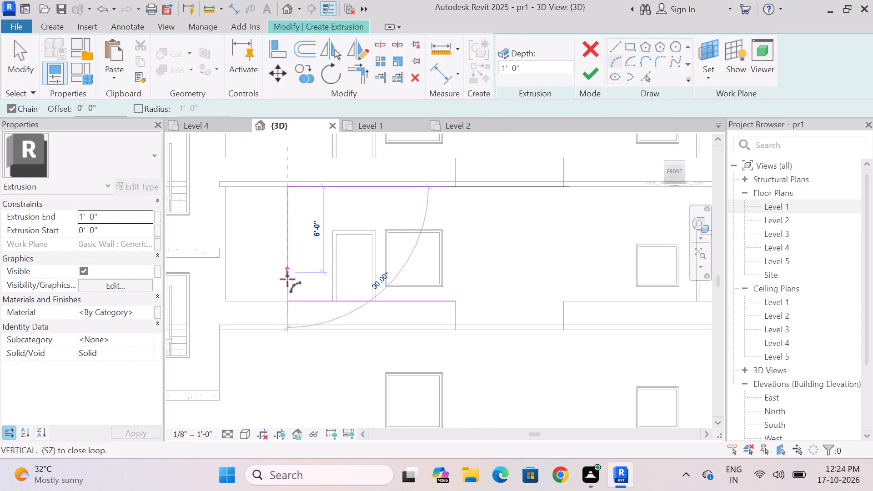
left_click(290, 302)
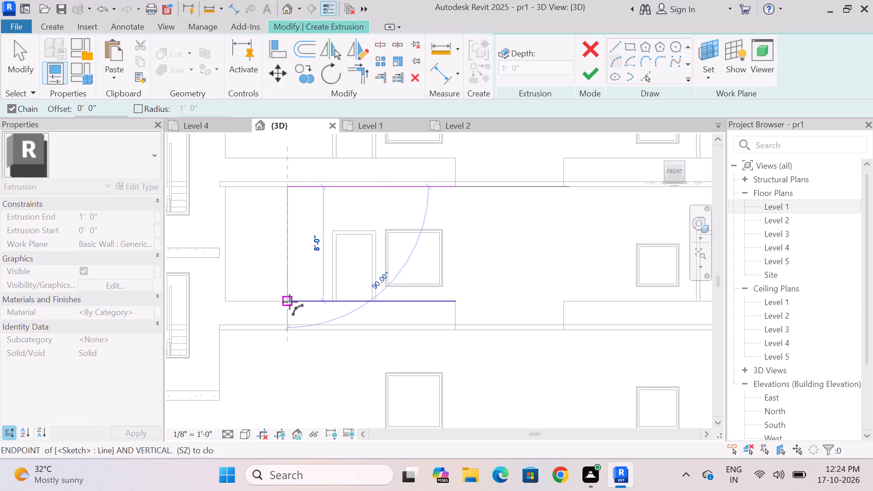
left_click(235, 248)
key("Escape")
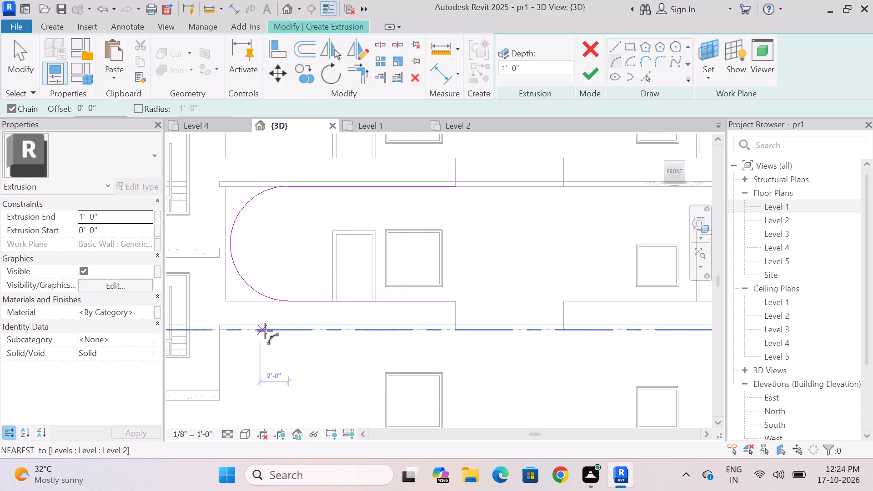
scroll(265, 331, "down", 4)
key("Escape")
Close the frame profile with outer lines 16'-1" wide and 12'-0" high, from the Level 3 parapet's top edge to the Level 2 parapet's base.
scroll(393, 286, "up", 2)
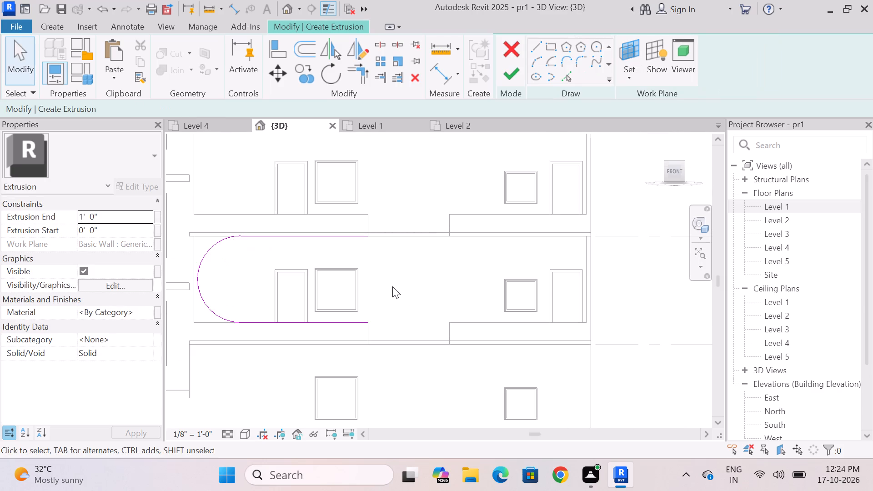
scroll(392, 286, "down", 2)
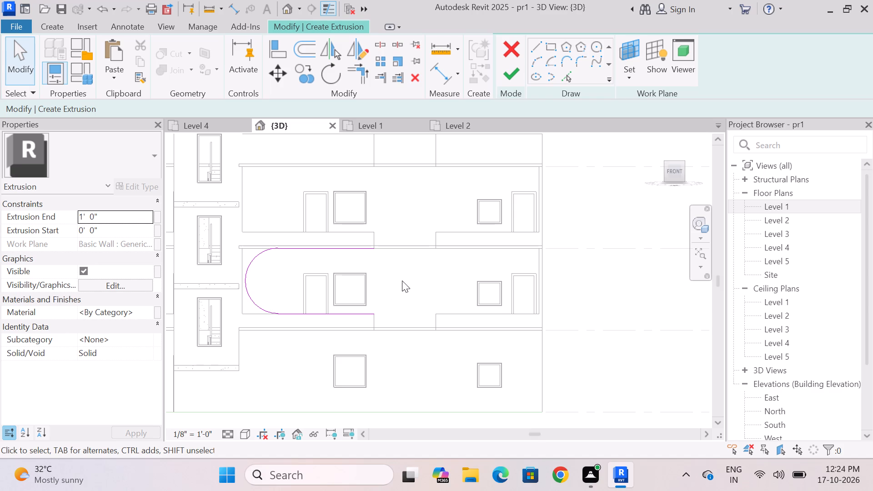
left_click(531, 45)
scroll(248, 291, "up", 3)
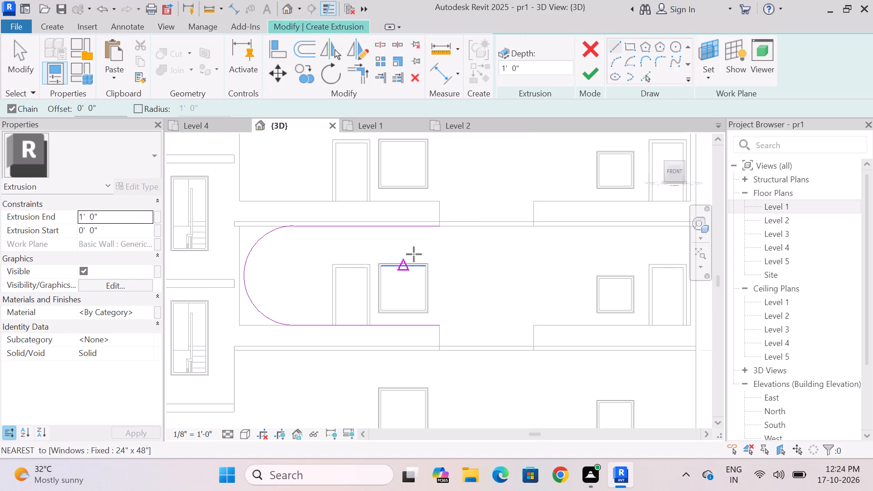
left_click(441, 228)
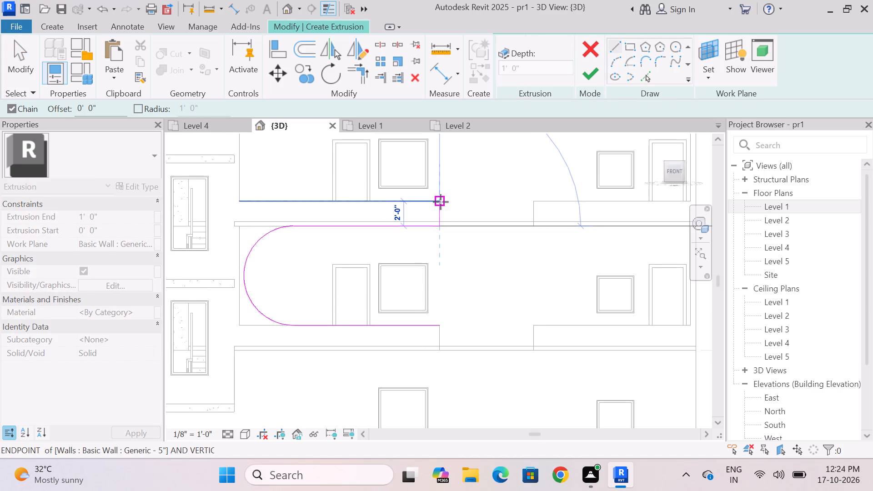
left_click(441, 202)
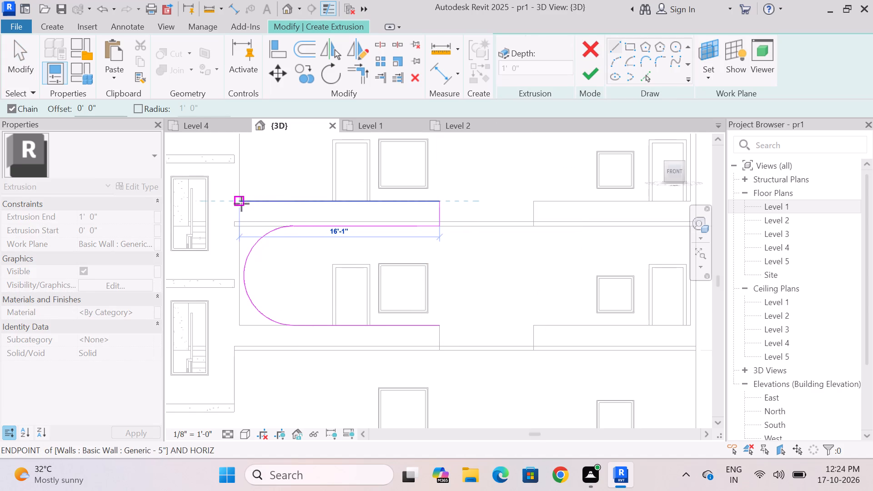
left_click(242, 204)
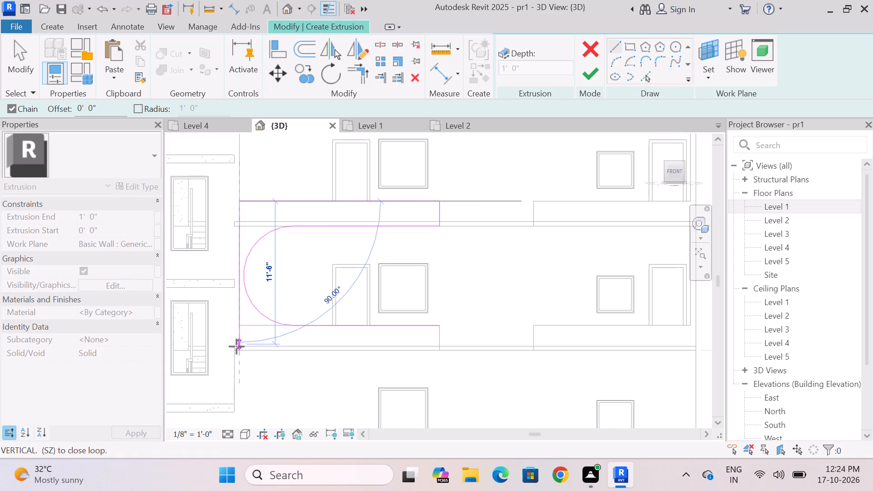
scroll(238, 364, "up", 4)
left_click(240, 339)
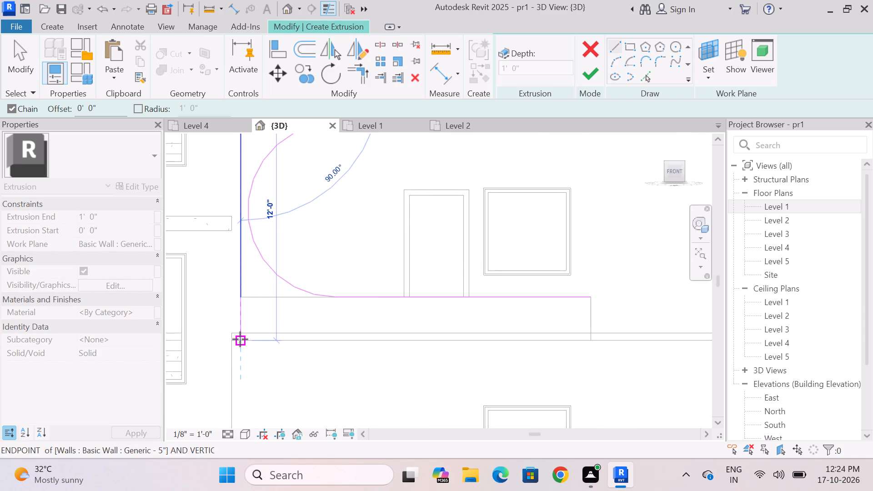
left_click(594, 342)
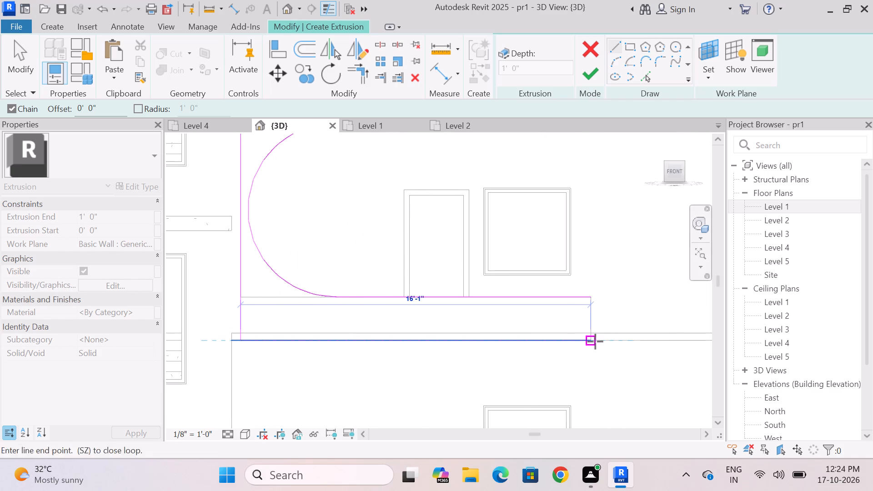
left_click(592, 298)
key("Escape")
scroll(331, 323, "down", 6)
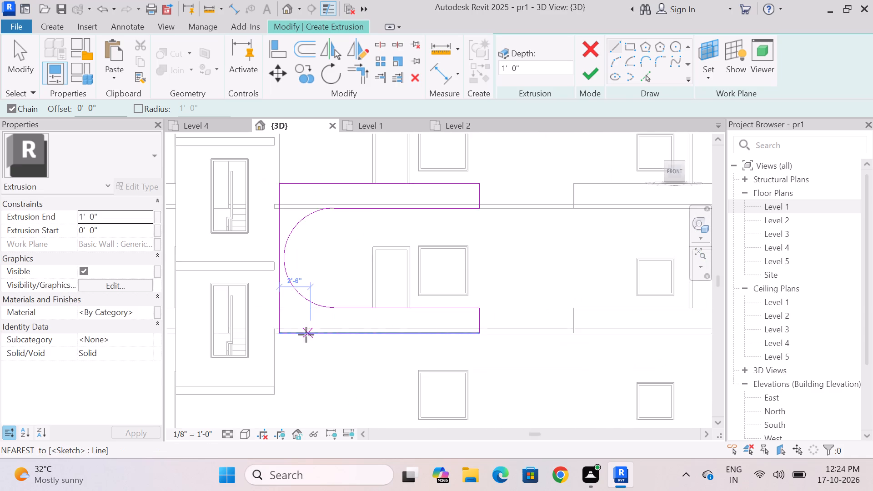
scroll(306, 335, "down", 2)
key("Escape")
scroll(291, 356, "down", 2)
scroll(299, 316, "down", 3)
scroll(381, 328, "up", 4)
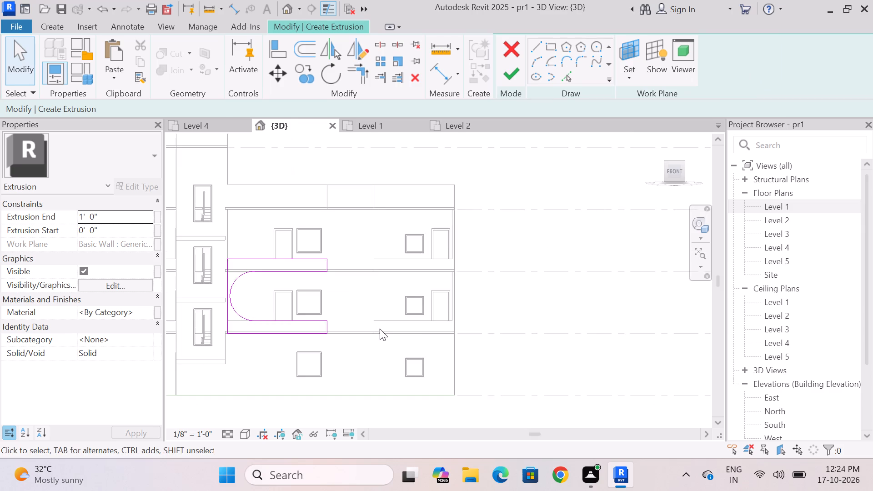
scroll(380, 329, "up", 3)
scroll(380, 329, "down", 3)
Undo the outer outline, the semicircular arc and both horizontal inner lines to clear the front balcony's extrusion sketch.
left_click(105, 7)
left_click(105, 7)
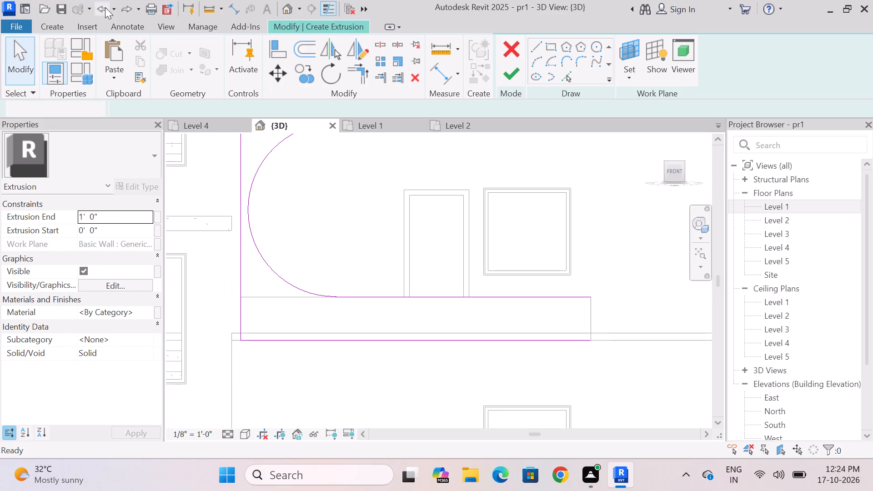
left_click(105, 7)
left_click(105, 7)
double_click(105, 7)
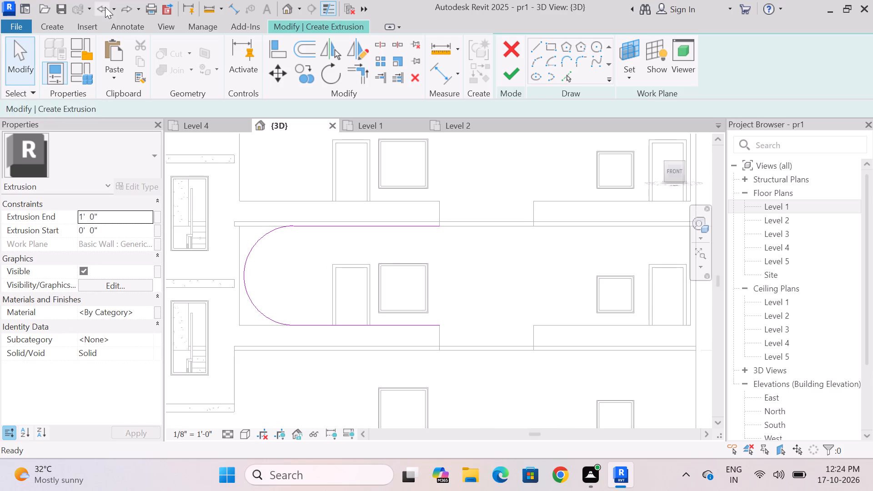
left_click(105, 7)
left_click(105, 7)
left_click(105, 7)
left_click(105, 7)
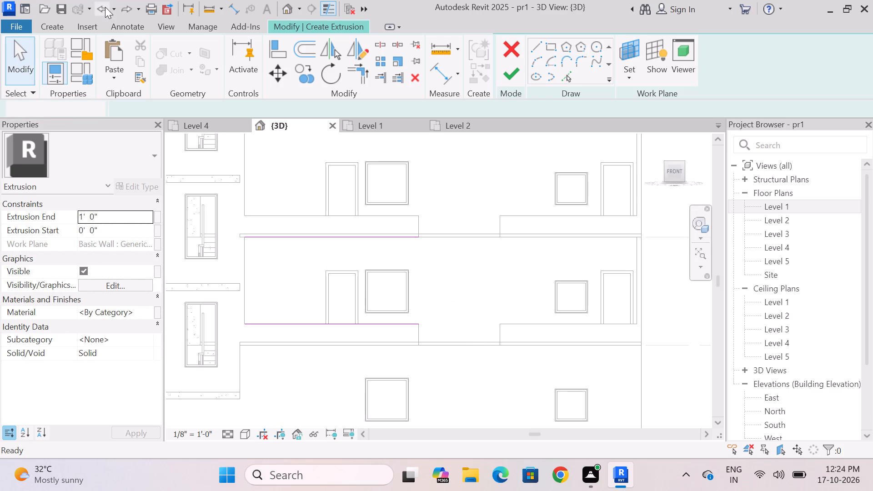
left_click(105, 7)
scroll(273, 191, "down", 6)
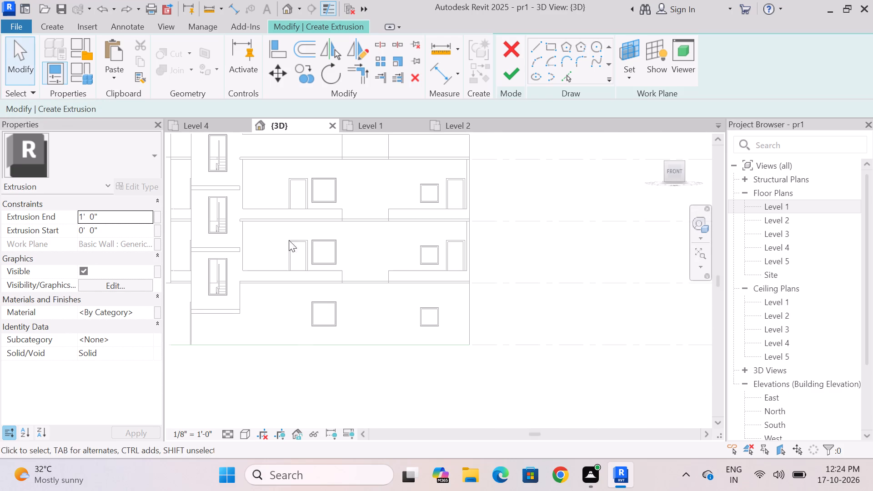
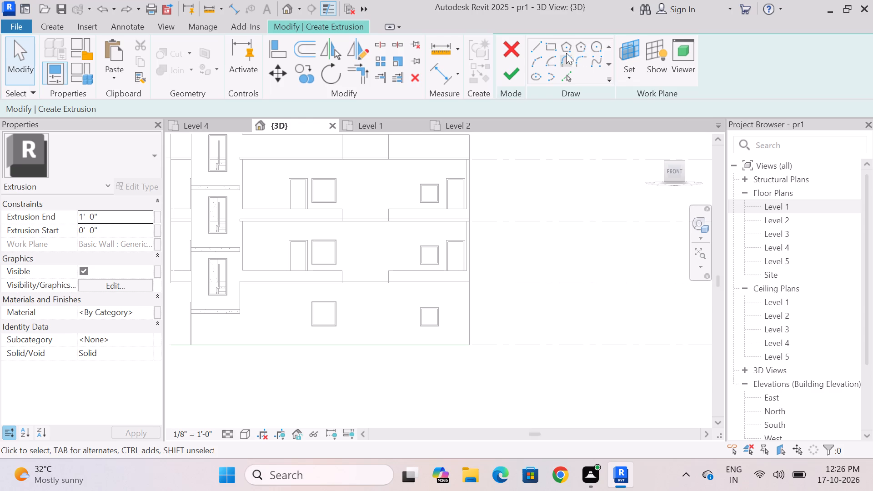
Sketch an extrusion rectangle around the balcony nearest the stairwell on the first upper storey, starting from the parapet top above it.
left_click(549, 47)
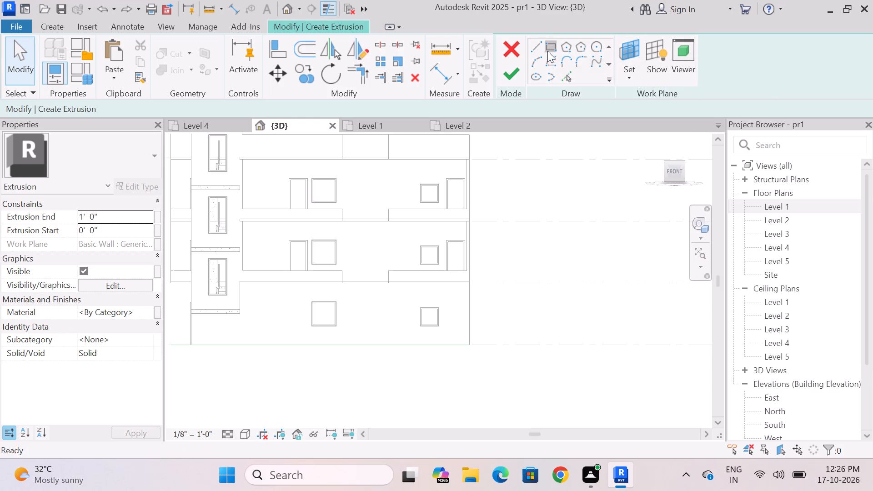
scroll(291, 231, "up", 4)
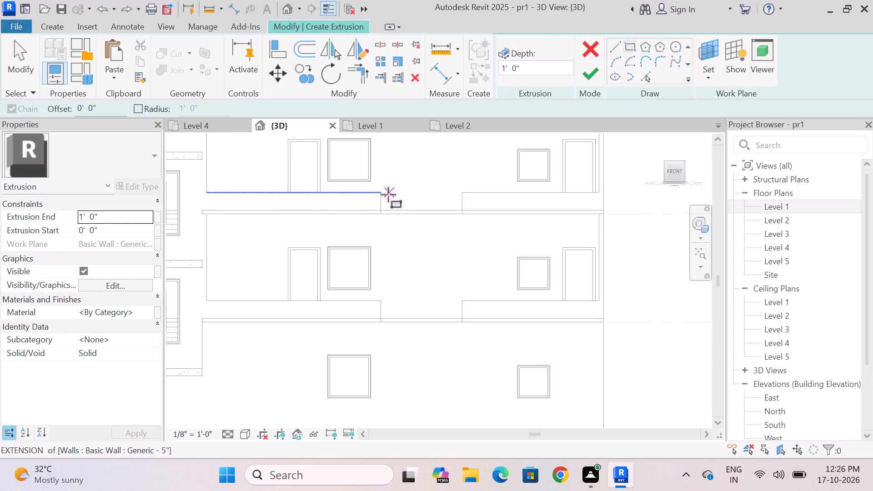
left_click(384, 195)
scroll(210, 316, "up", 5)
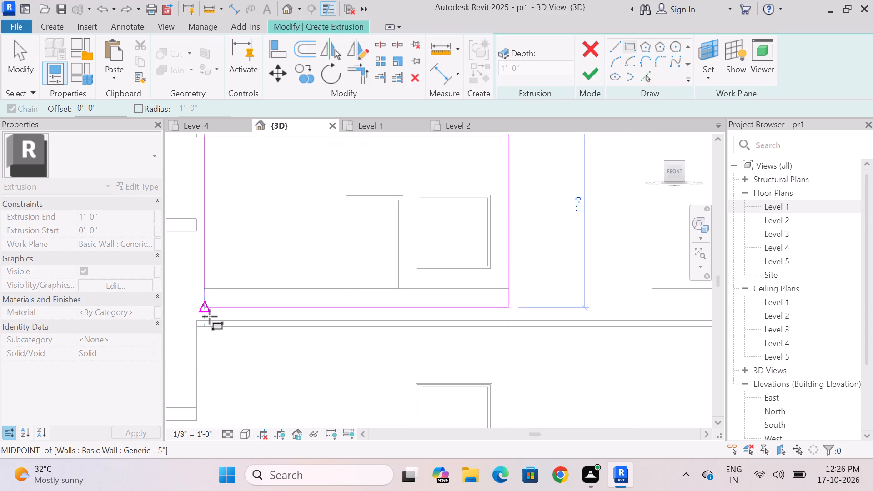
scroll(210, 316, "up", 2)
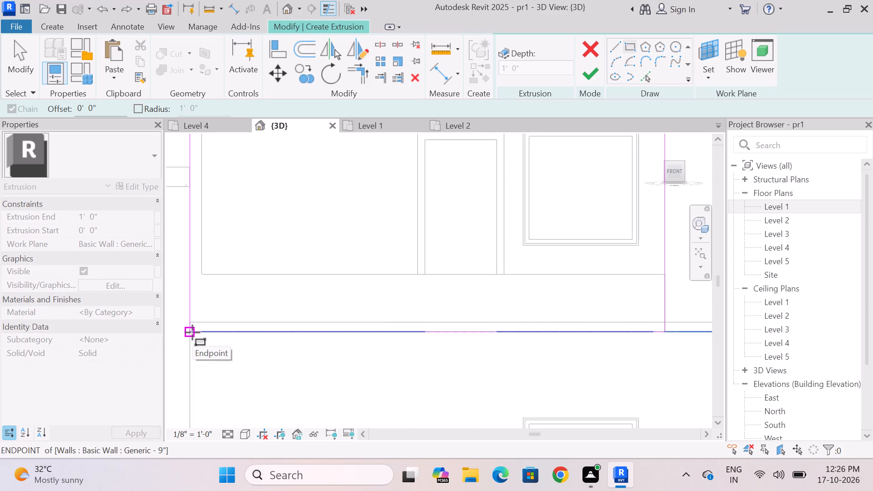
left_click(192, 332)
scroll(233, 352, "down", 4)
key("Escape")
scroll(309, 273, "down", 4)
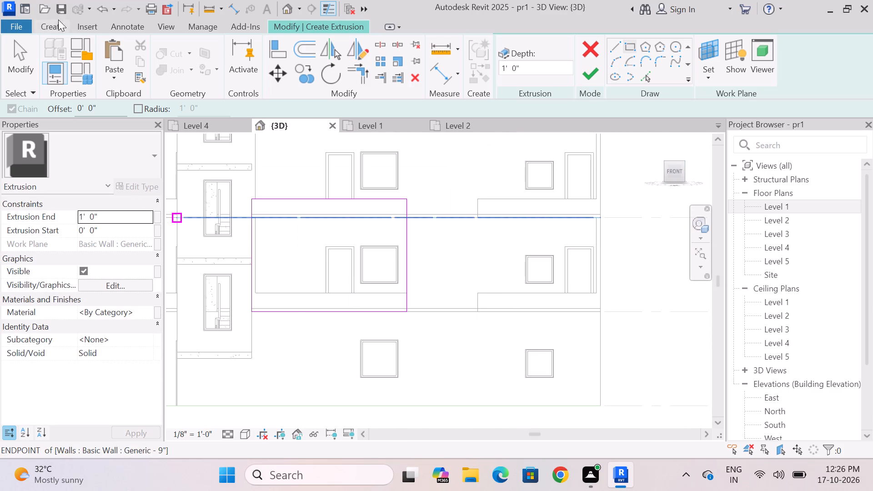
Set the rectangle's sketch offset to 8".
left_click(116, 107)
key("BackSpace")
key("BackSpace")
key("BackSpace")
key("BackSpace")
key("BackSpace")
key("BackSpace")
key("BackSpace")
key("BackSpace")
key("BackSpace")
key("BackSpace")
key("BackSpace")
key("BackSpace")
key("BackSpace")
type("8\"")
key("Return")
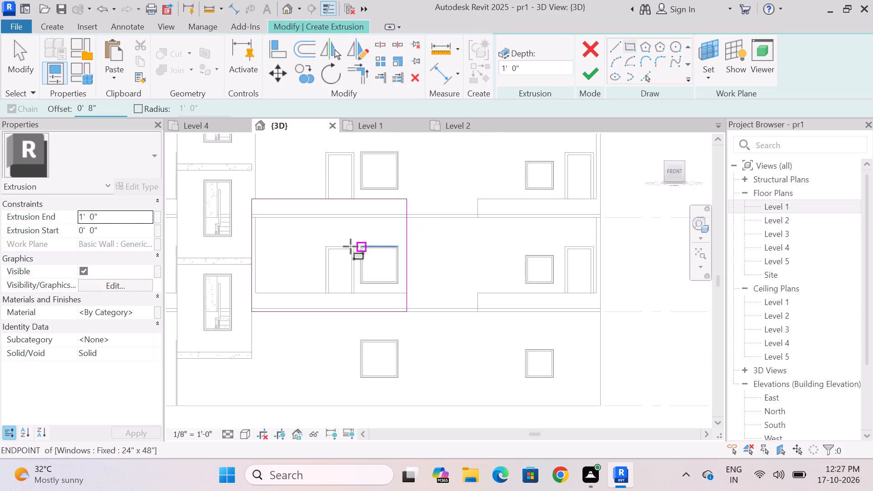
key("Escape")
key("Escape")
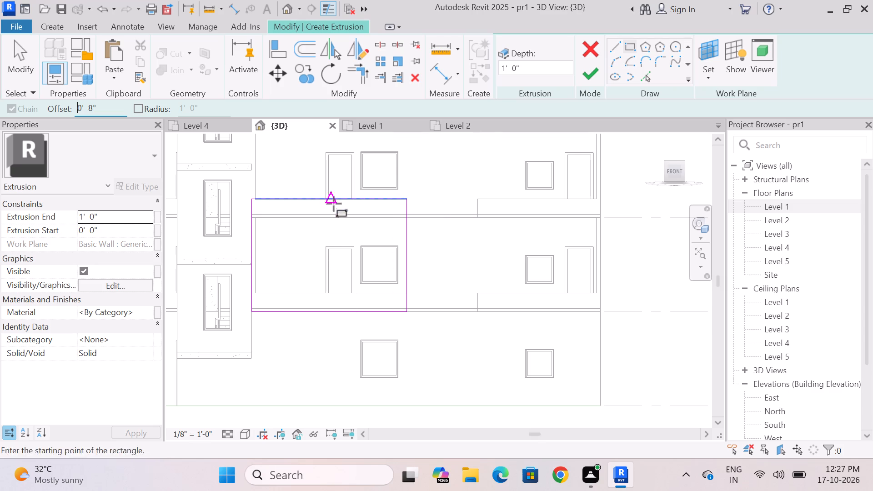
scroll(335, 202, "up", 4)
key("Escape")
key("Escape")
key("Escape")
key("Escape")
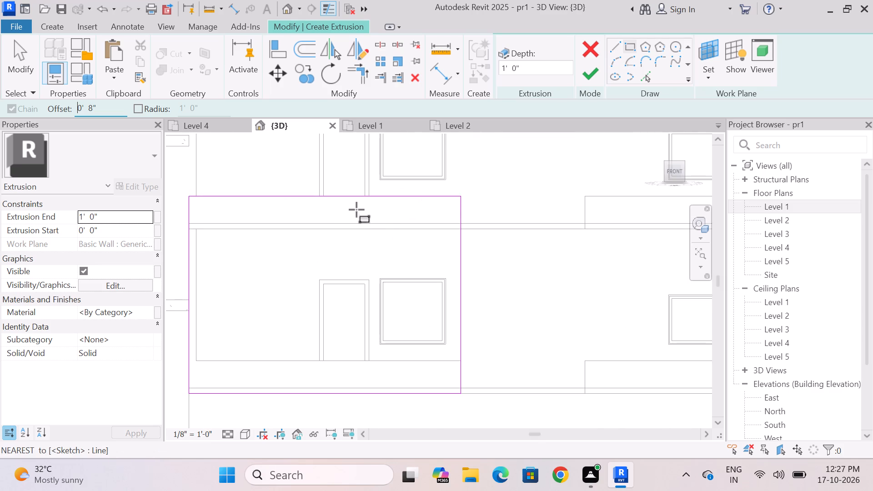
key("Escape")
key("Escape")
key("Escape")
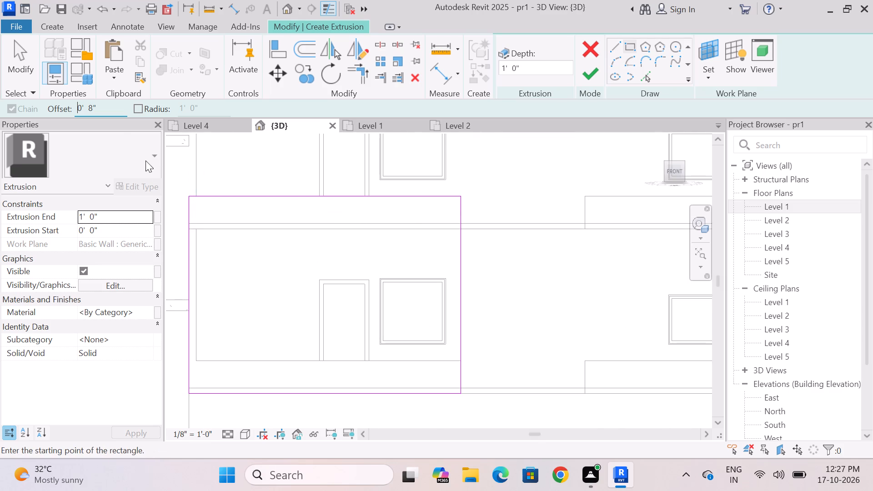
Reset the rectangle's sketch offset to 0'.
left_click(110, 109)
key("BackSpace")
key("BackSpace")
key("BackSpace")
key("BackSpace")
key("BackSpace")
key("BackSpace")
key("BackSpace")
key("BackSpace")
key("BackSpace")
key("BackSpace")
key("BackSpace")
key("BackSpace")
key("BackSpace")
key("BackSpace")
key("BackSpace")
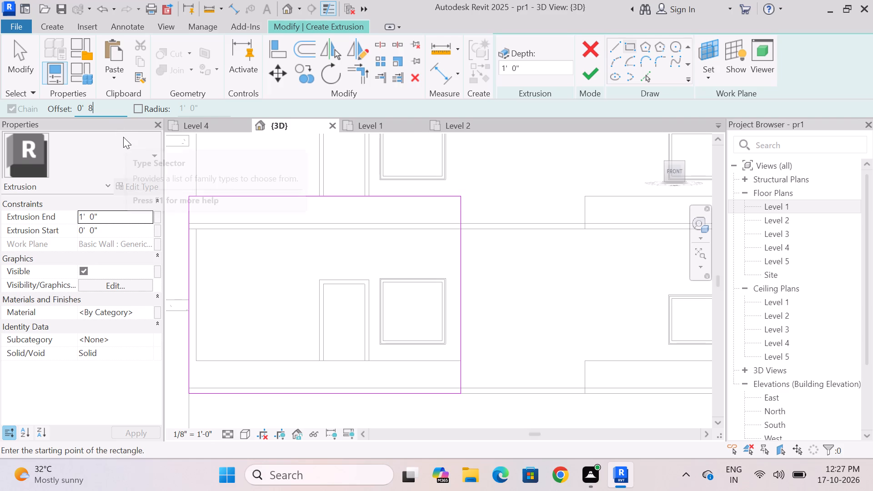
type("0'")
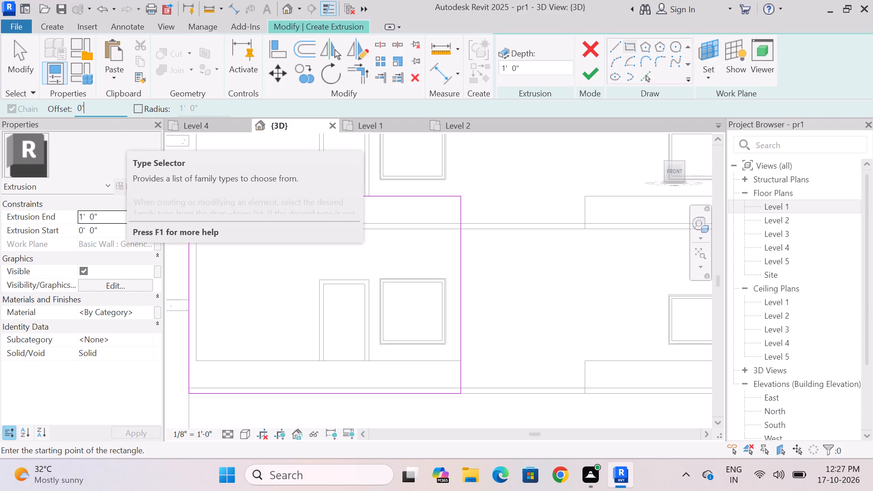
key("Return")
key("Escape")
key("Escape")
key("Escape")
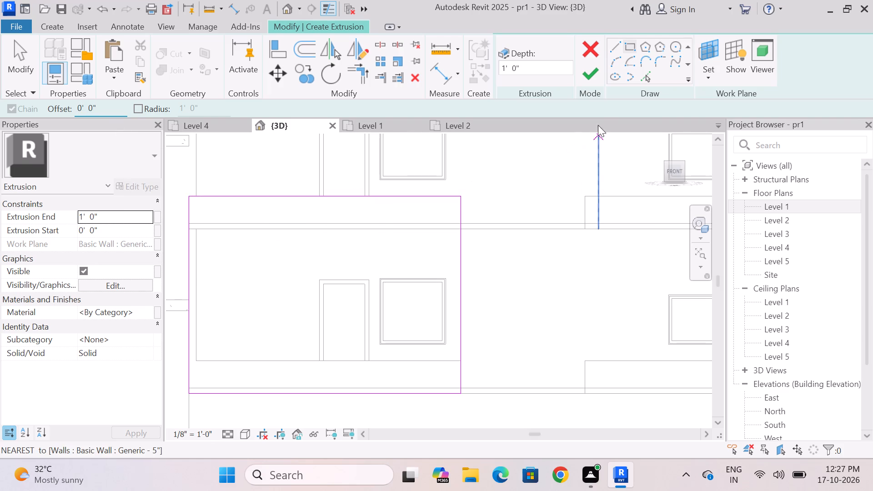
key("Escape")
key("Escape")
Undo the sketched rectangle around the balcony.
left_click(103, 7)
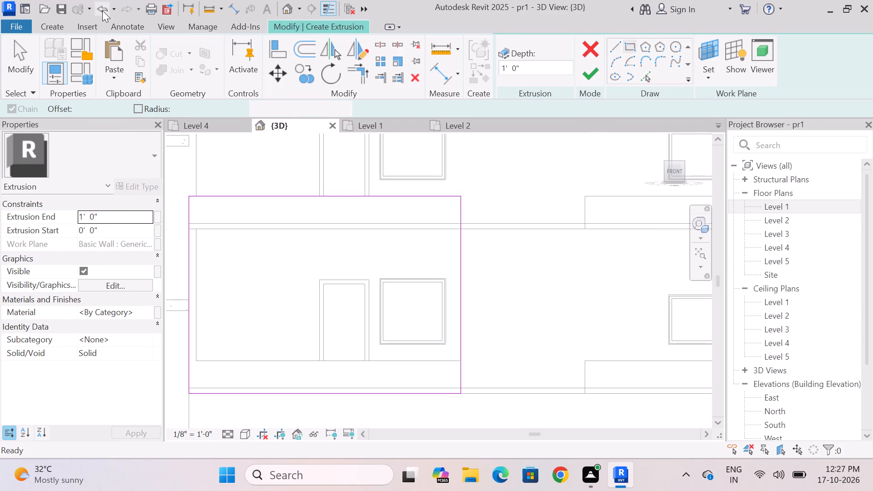
Sketch the outer rectangle around the first upper storey's stairwell-side balcony, from the slab line above to the outer wall's lower endpoint.
left_click(628, 45)
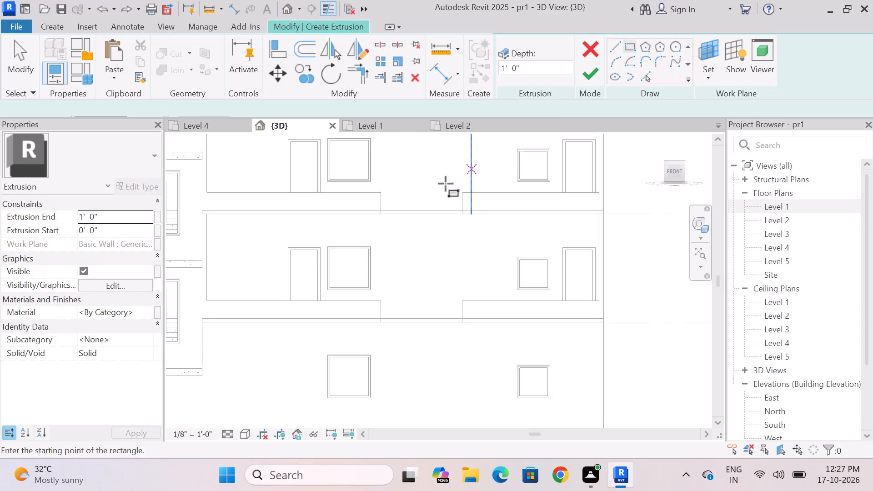
left_click(381, 215)
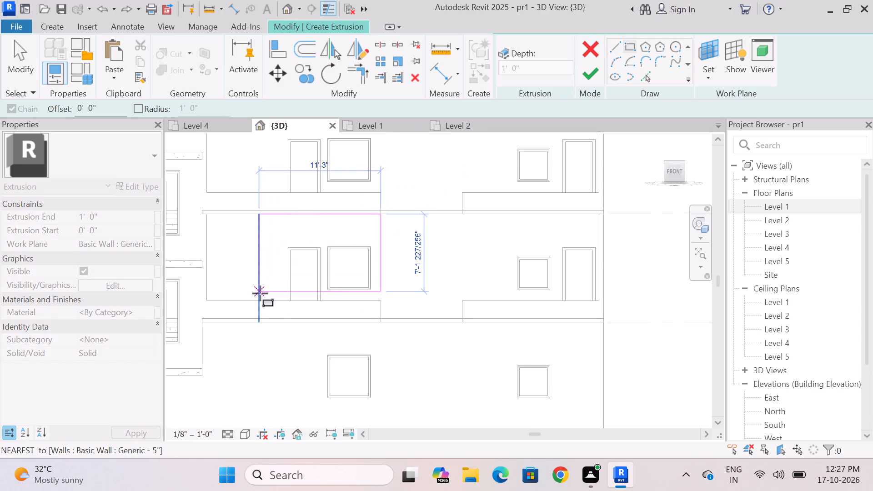
scroll(210, 321, "up", 7)
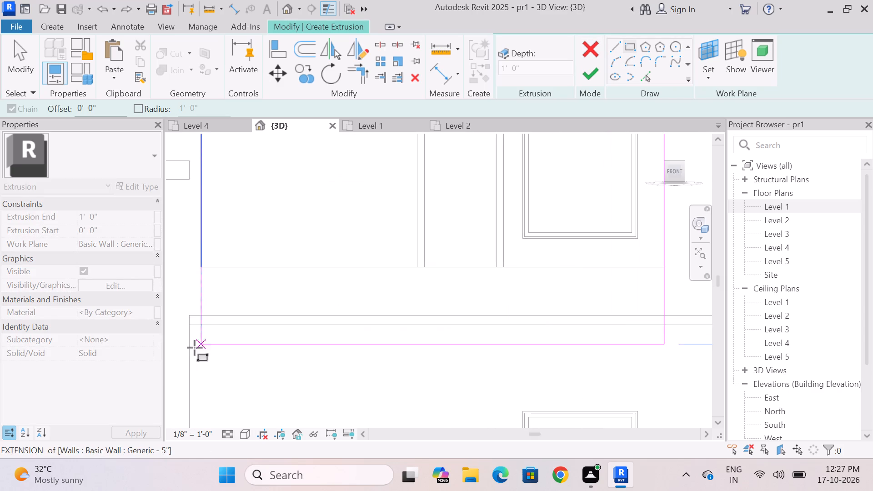
left_click(191, 326)
key("Escape")
scroll(390, 355, "down", 4)
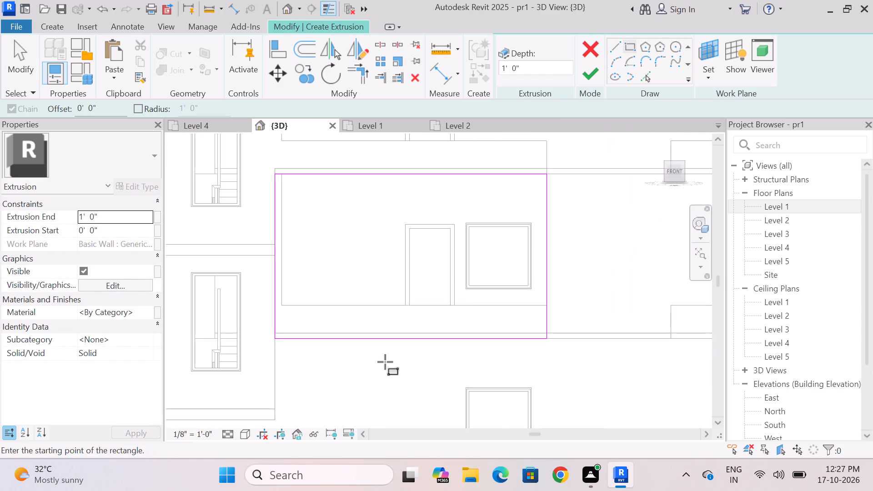
Sketch an inner rectangle about 8'-4" tall inside the balcony outline, using an 8" offset from the picked points.
scroll(385, 362, "down", 4)
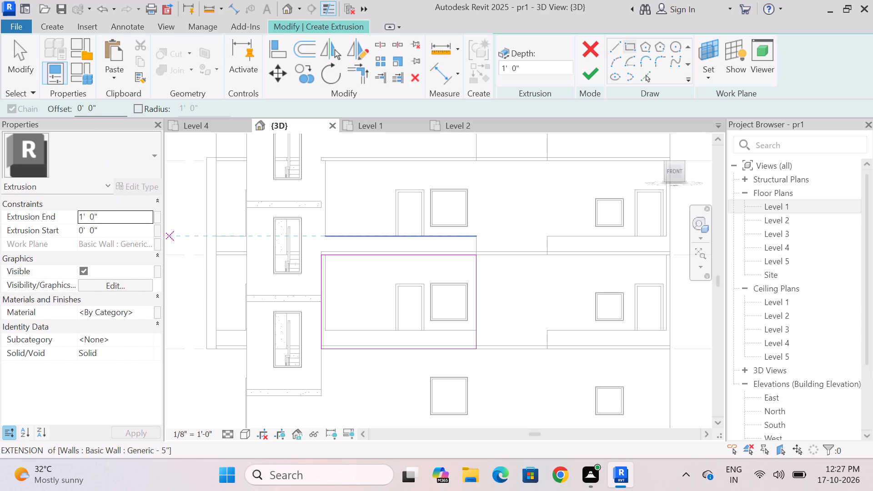
left_click(109, 108)
key("BackSpace")
key("BackSpace")
key("8")
key("Return")
left_click(475, 256)
key("space")
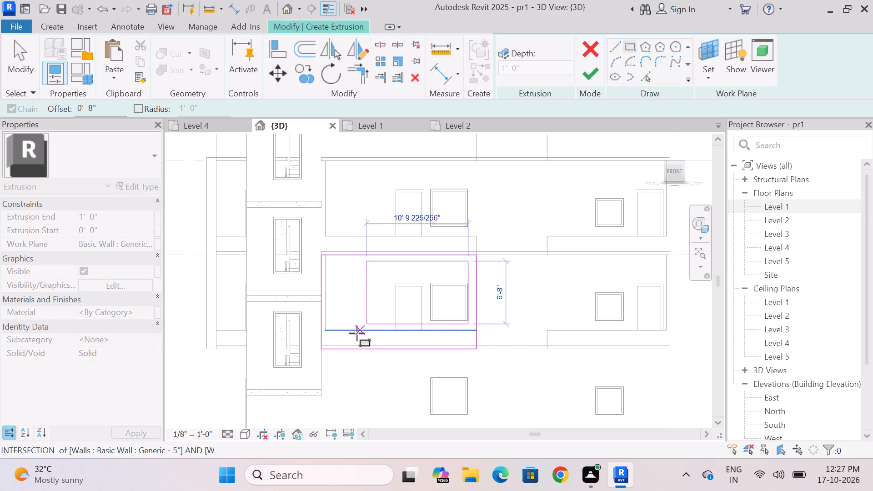
scroll(342, 339, "up", 4)
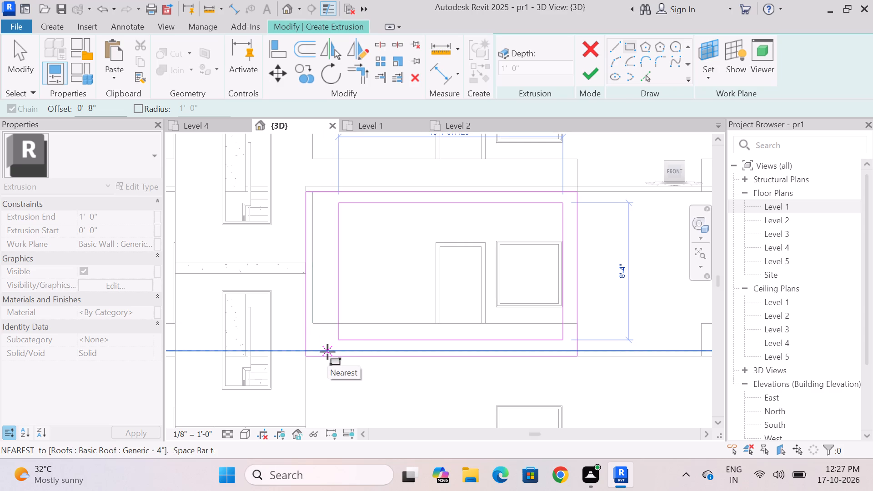
left_click(327, 352)
key("Escape")
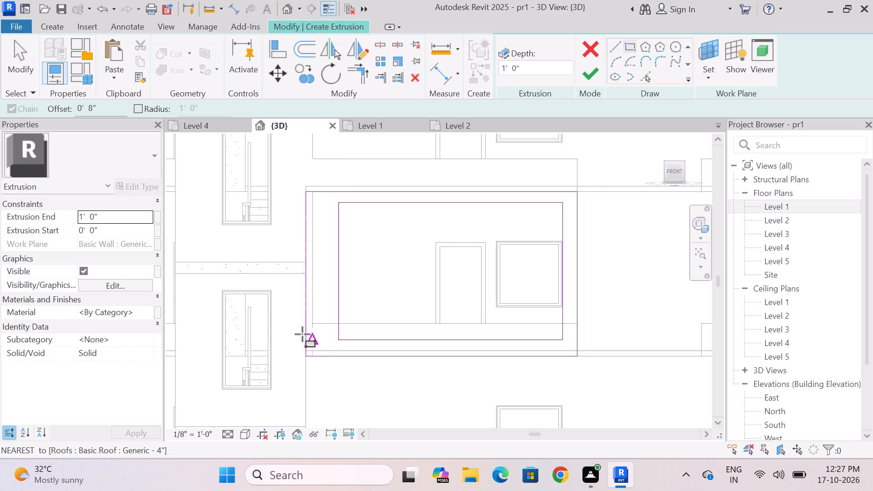
scroll(263, 318, "down", 7)
key("Escape")
scroll(368, 366, "up", 2)
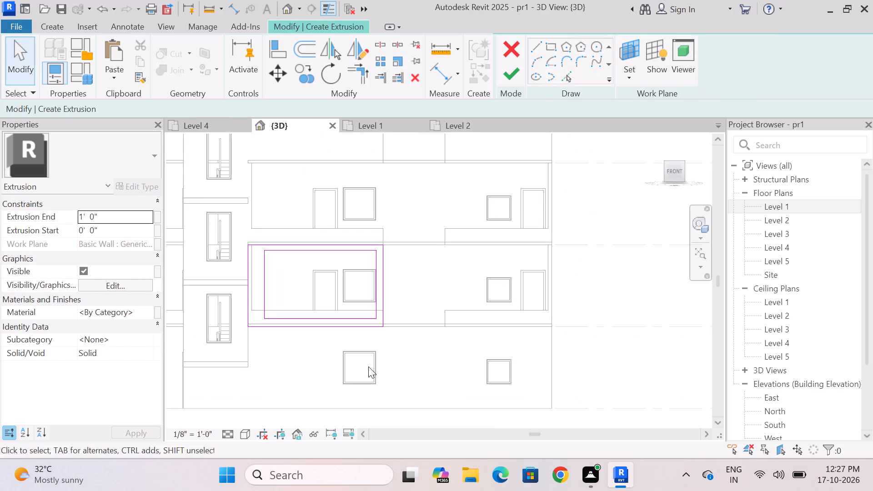
Finish the extrusion sketch to create the balcony frame with a 1' 0" depth.
scroll(324, 360, "down", 1)
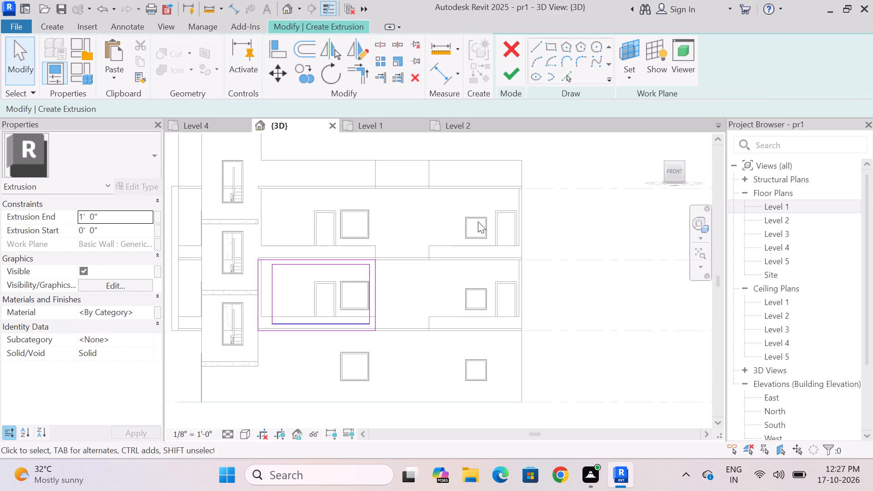
left_click(513, 78)
left_click(585, 257)
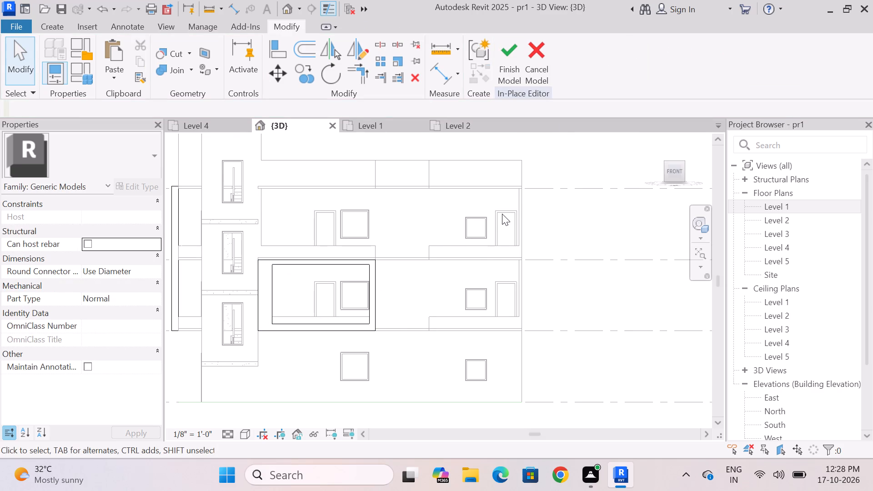
Start another extrusion on a picked work plane, using the second upper storey's balcony parapet wall at the far end from the stairwell.
scroll(530, 190, "up", 2)
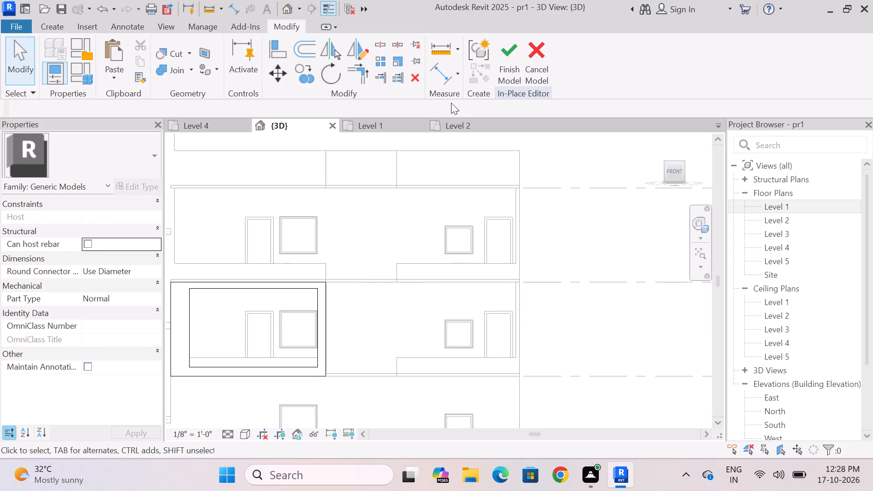
left_click(51, 28)
left_click(128, 66)
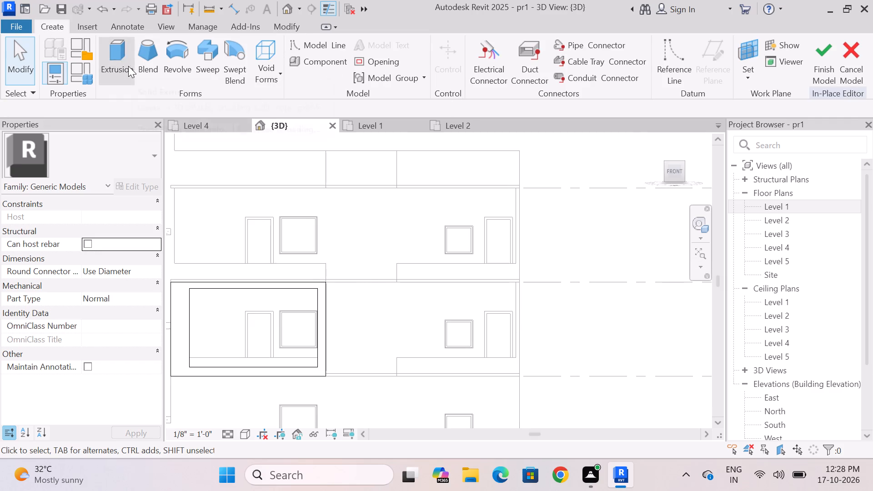
left_click(711, 55)
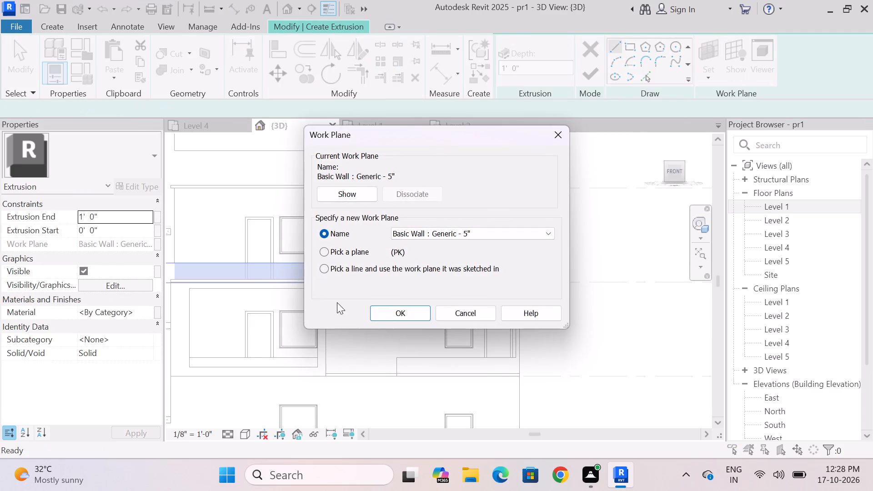
left_click(322, 252)
left_click(408, 312)
scroll(467, 269, "up", 3)
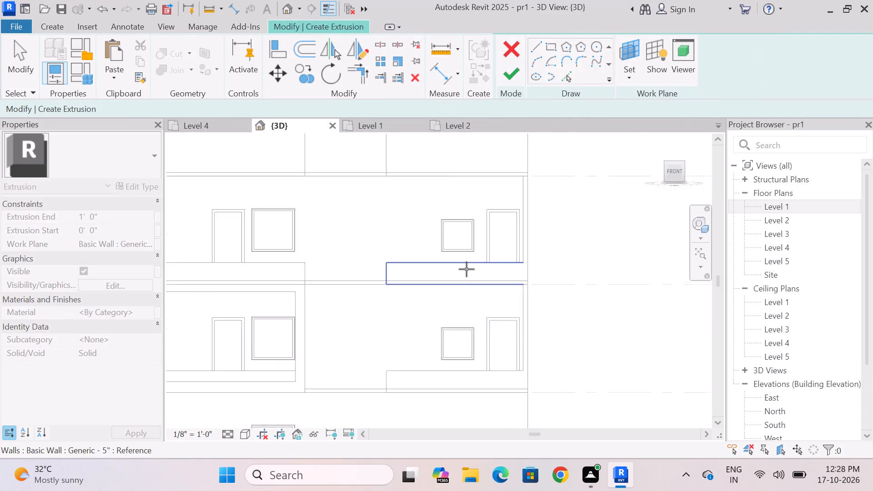
scroll(467, 269, "up", 1)
left_click(467, 269)
scroll(420, 302, "down", 3)
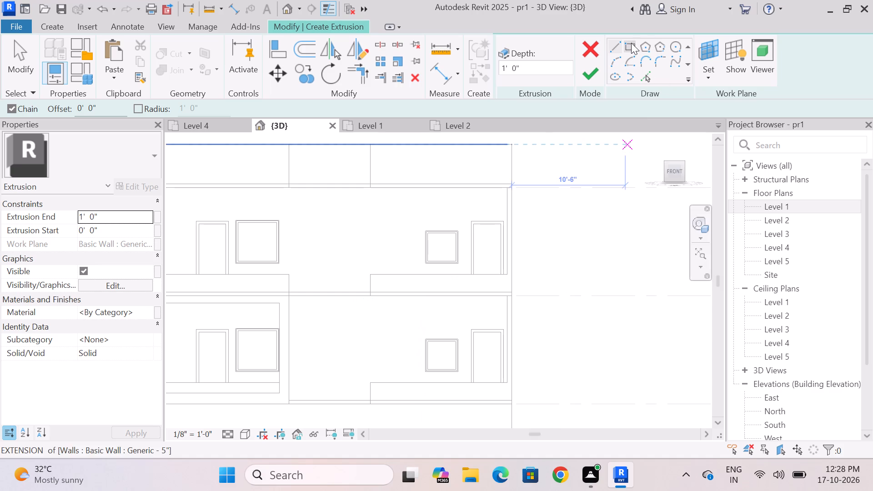
Sketch a rectangle about 10'-0" tall around that balcony, from the building's outer corner to the parapet's lower inner endpoint with zero offset.
left_click(631, 43)
scroll(497, 222, "up", 2)
left_click(509, 180)
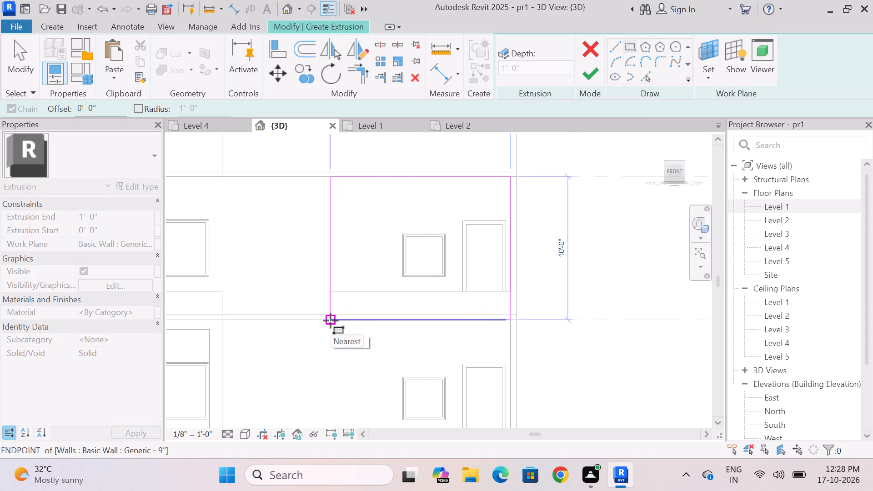
key("Escape")
left_click(518, 177)
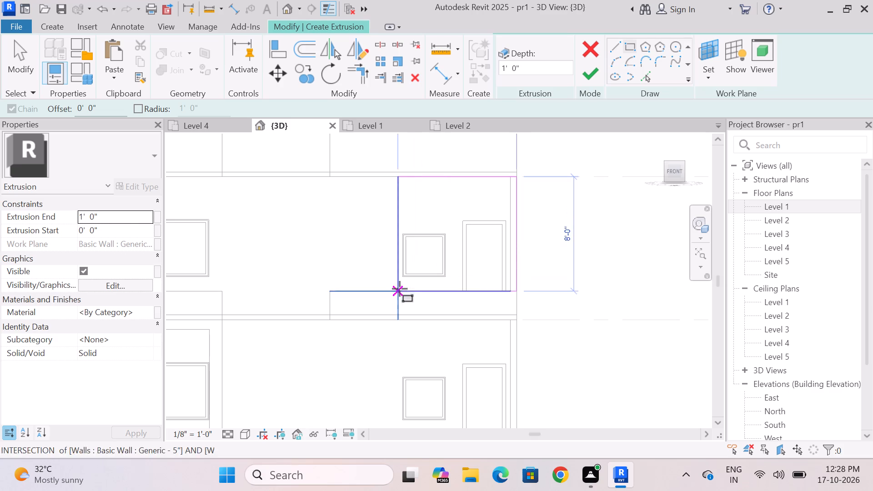
left_click(330, 320)
key("Escape")
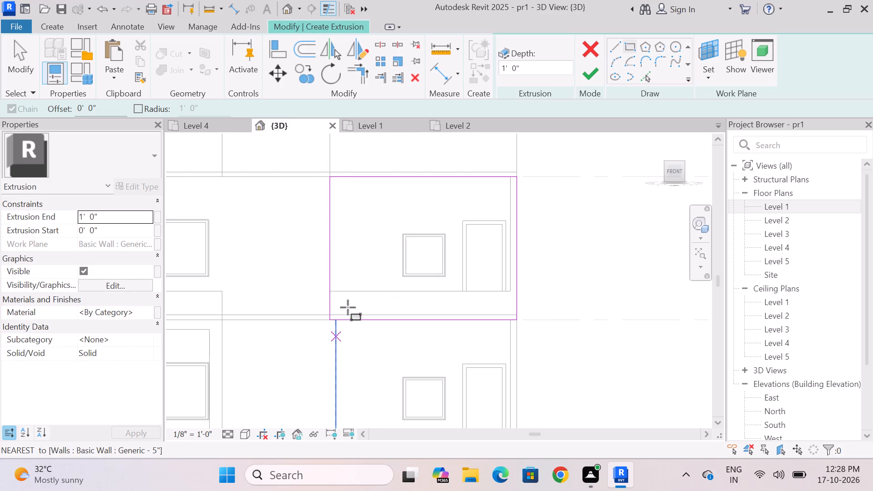
Sketch an inner rectangle about 11'-8" by 8'-8" inside the balcony outline, using an 8" offset from the outline's opposite corners.
left_click(111, 111)
key("BackSpace")
key("BackSpace")
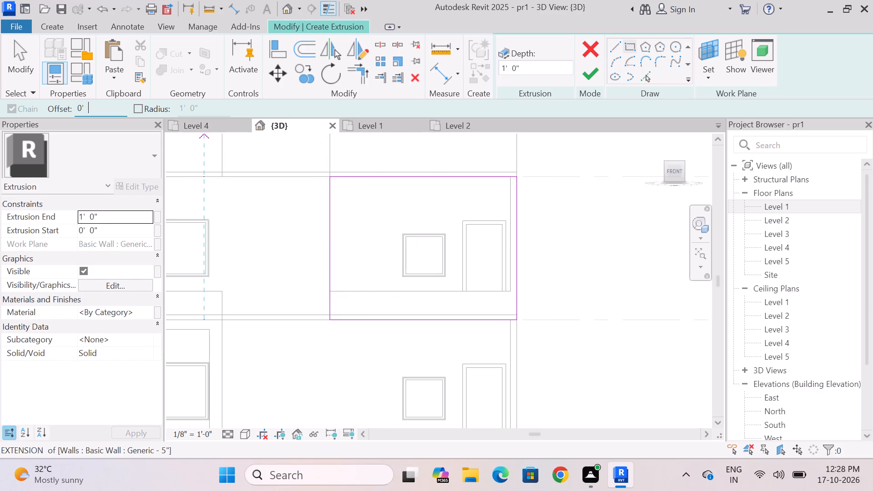
key("8")
key("Return")
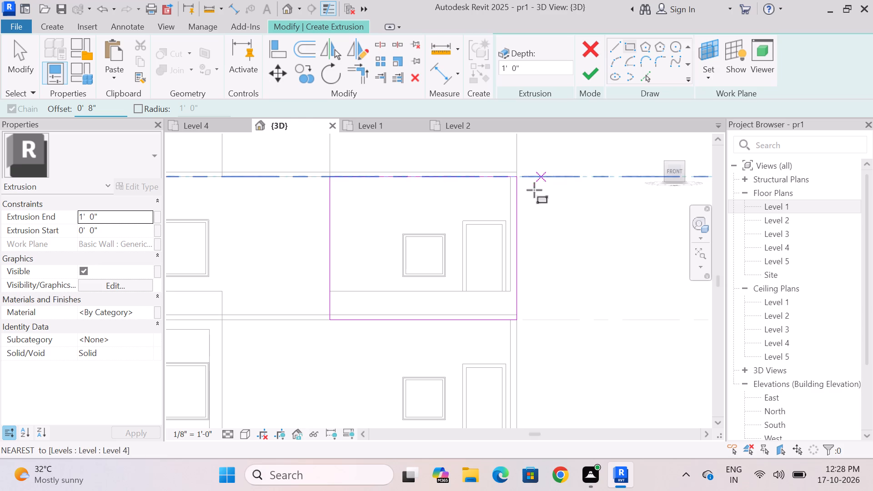
left_click(331, 179)
key("space")
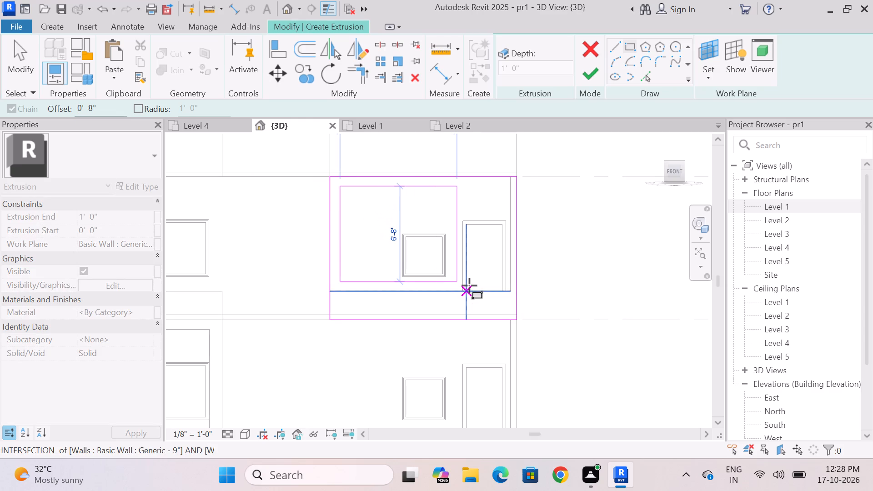
left_click(517, 321)
key("Escape")
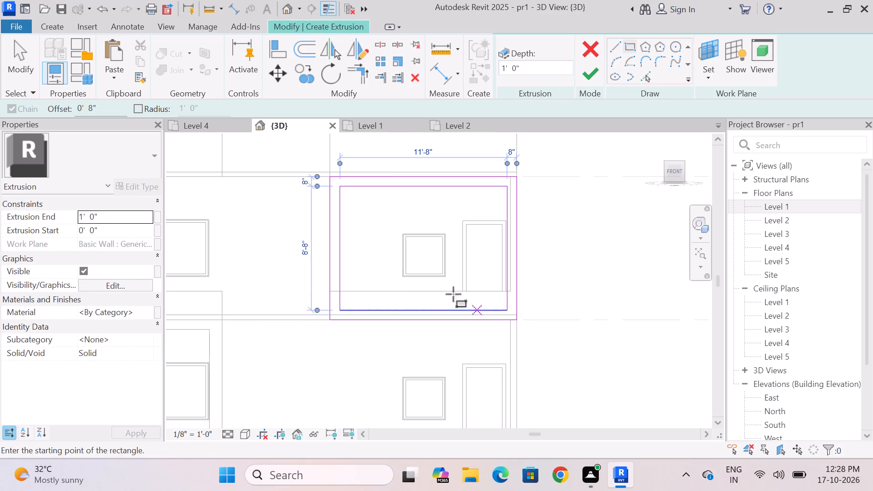
key("Escape")
Move the inner rectangle's stairwell-side edge inward to about 1'-10 1/2" from the outer outline, leaving the opening about 10'-6" wide.
left_click_drag(341, 238, 362, 237)
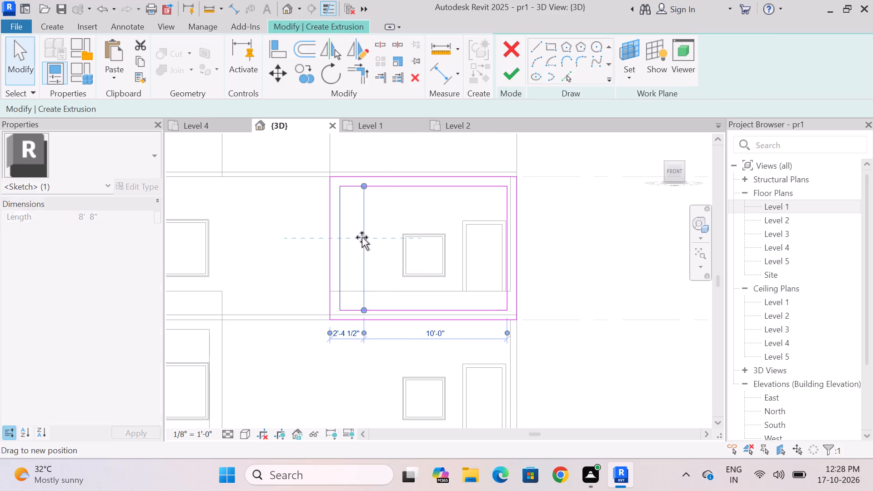
left_click_drag(362, 237, 358, 237)
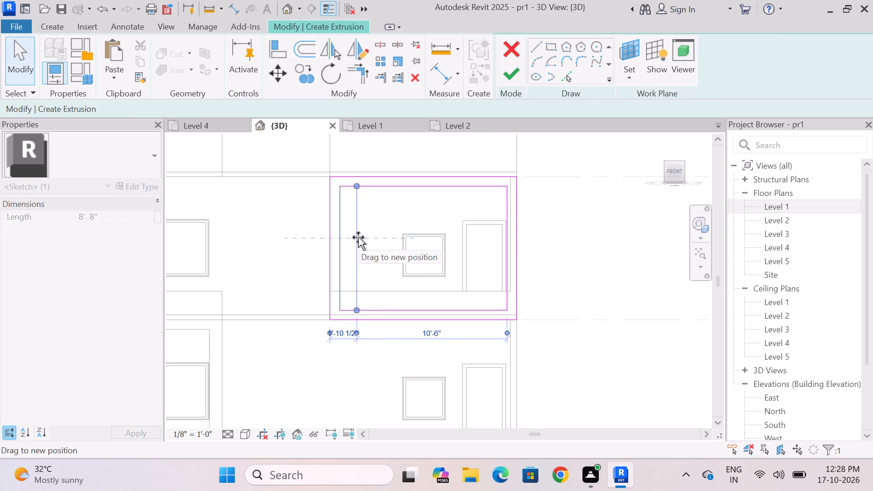
left_click_drag(358, 237, 359, 238)
key("Escape")
Finish the extrusion sketch to create the upper balcony frame with a 1' 0" depth.
scroll(392, 220, "down", 2)
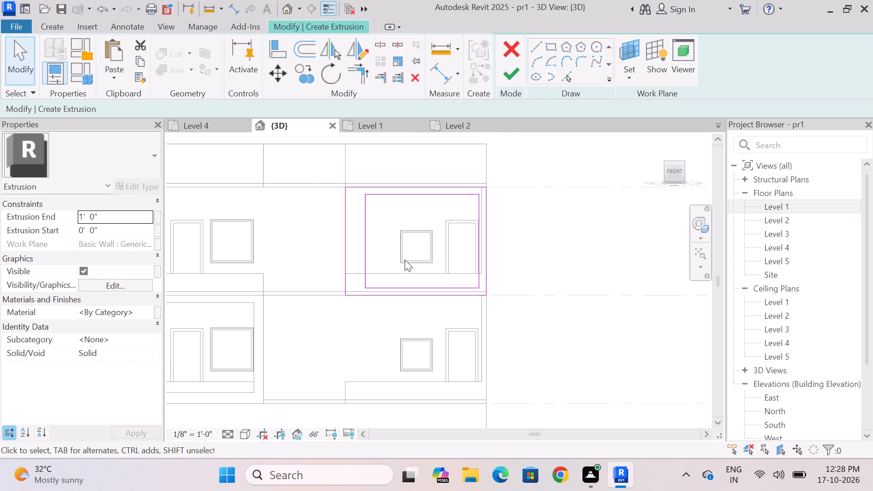
scroll(406, 257, "down", 2)
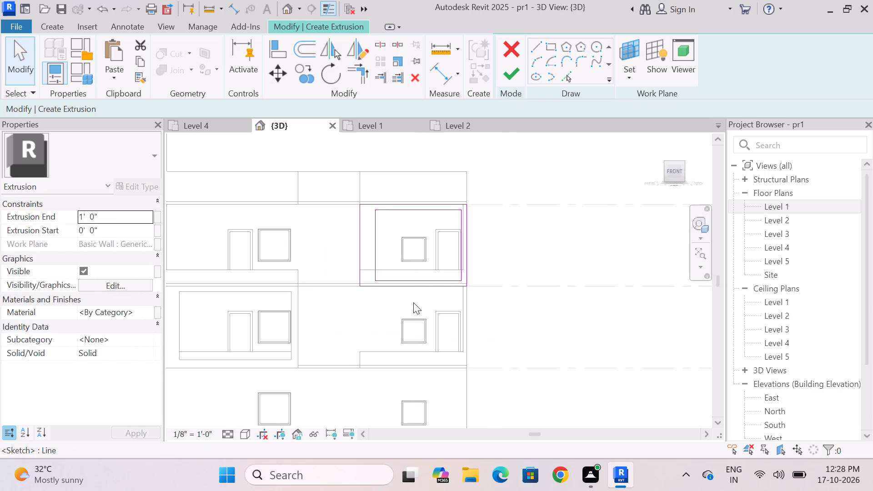
scroll(421, 245, "down", 1)
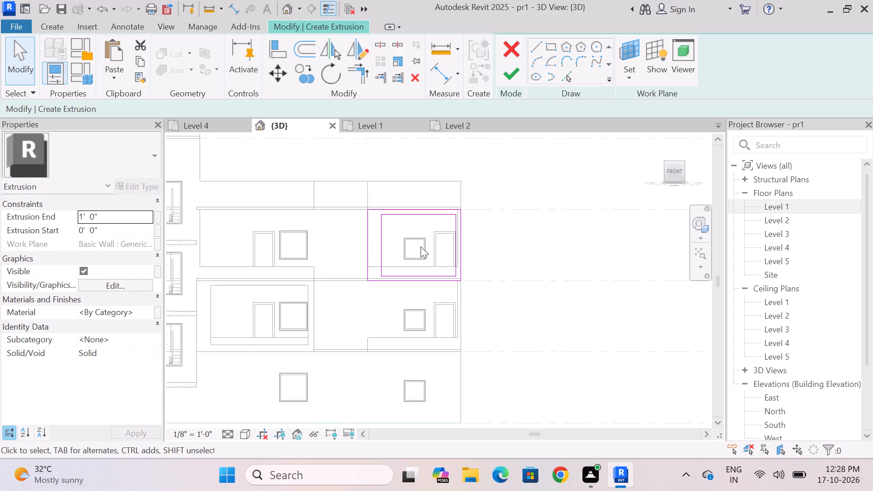
left_click(512, 78)
left_click(528, 202)
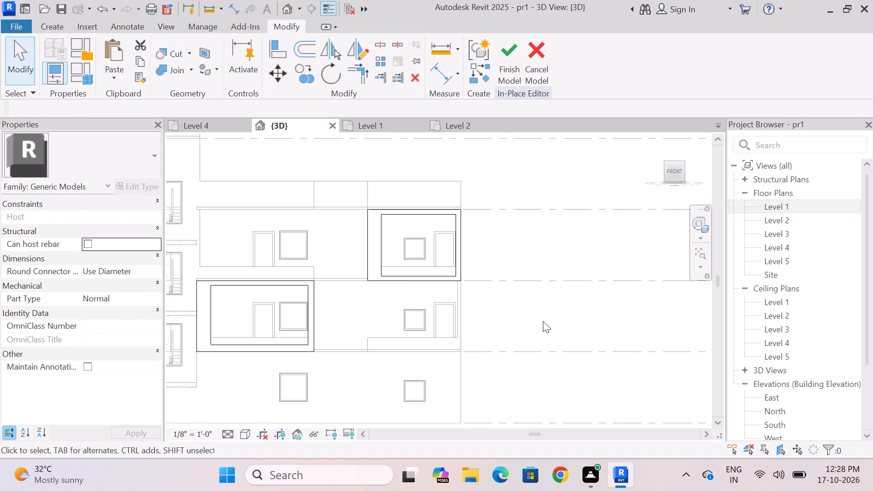
Examine the extruded balcony frames on the front and left facades from several angles.
middle_click_drag(538, 315, 423, 336, "shift")
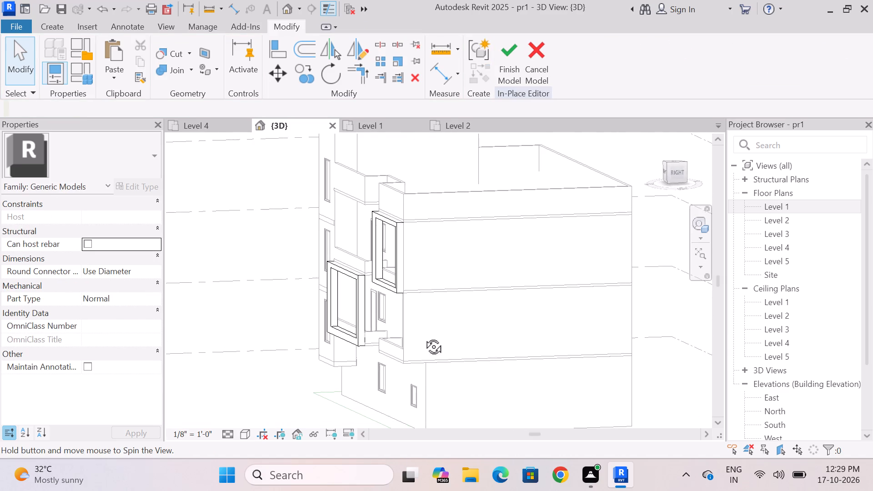
middle_click_drag(423, 336, 534, 322, "shift")
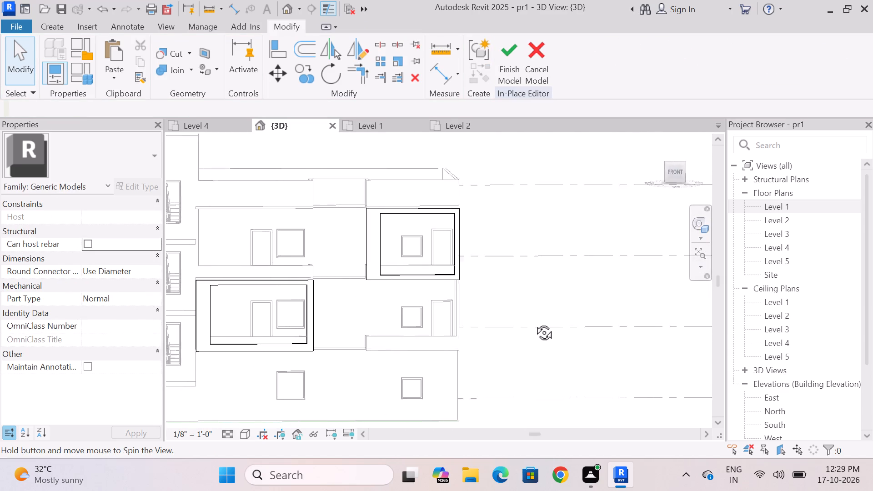
middle_click_drag(534, 322, 545, 317, "shift")
scroll(551, 254, "down", 3)
middle_click_drag(558, 311, 551, 311, "shift")
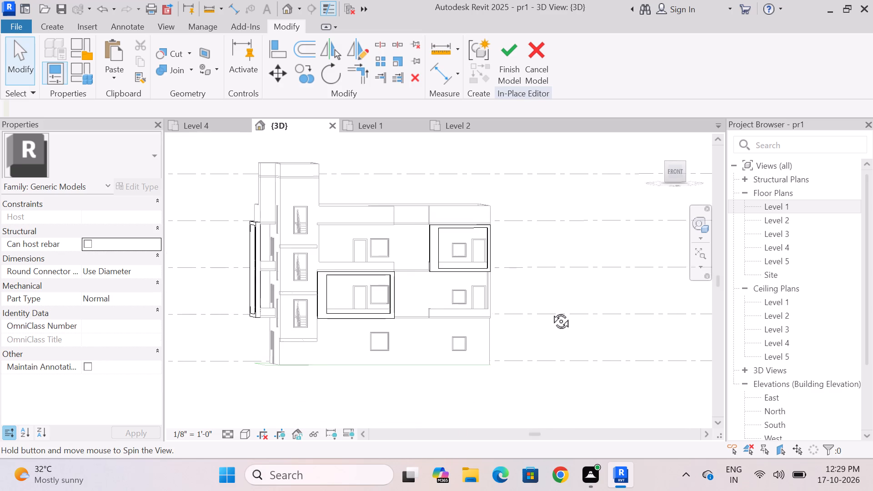
middle_click_drag(551, 311, 607, 319, "shift")
middle_click_drag(567, 321, 634, 327, "shift")
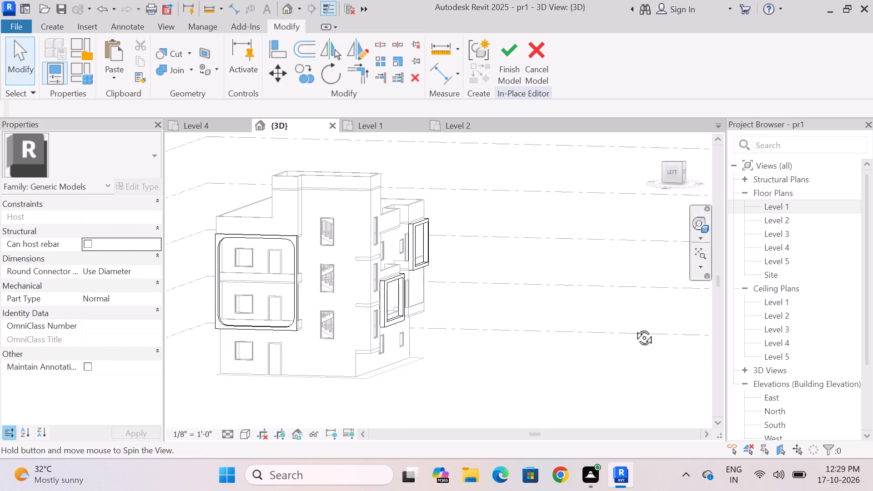
middle_click_drag(634, 327, 564, 314, "shift")
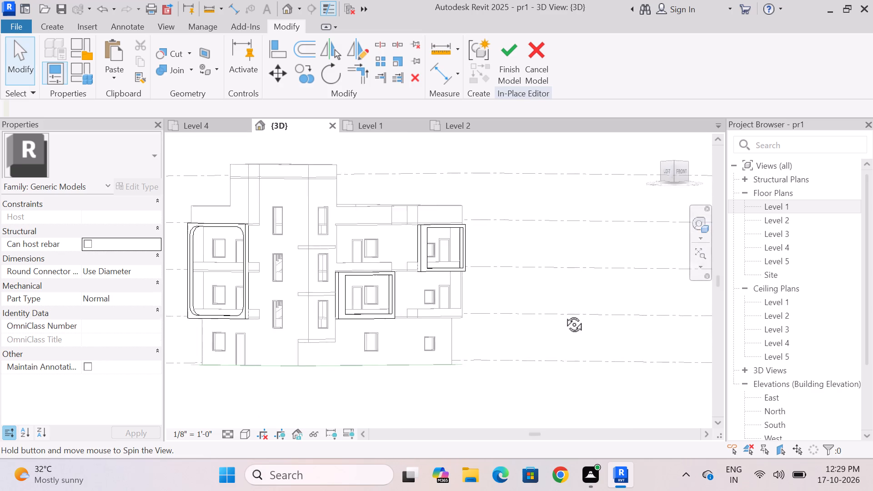
middle_click_drag(564, 314, 669, 316, "shift")
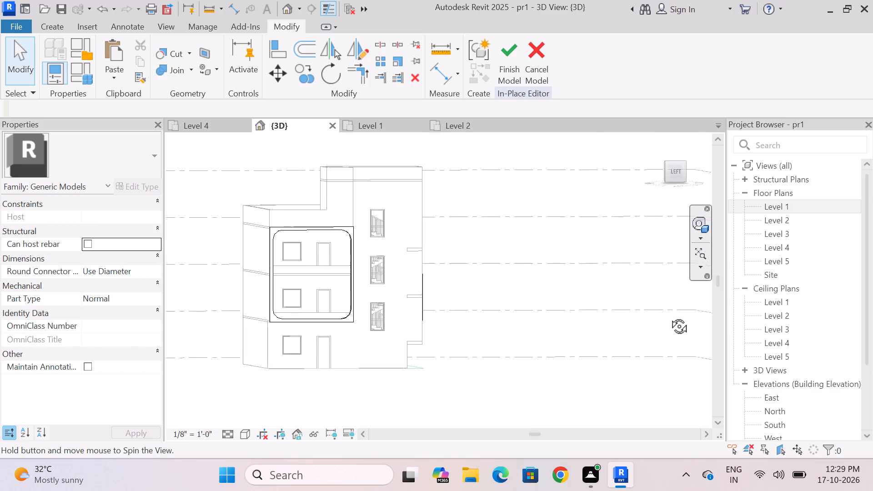
middle_click_drag(669, 316, 512, 332, "shift")
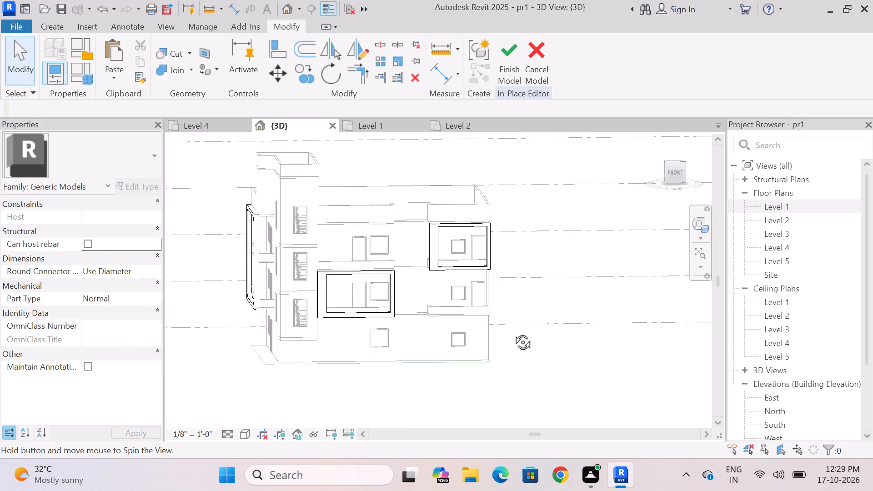
middle_click_drag(512, 332, 515, 324, "shift")
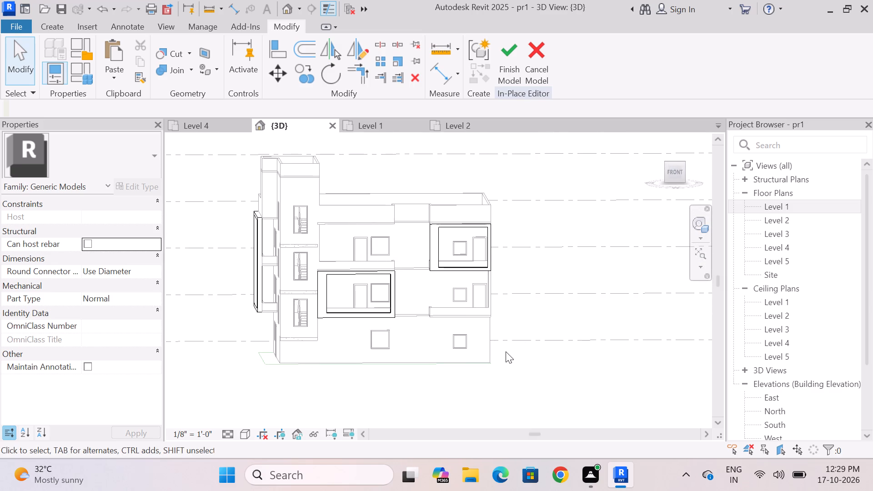
middle_click_drag(396, 410, 474, 416)
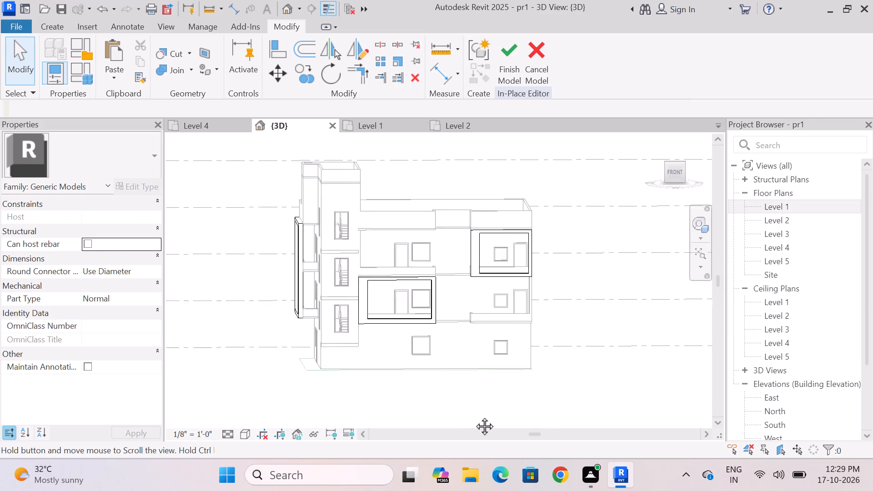
middle_click_drag(474, 416, 565, 399)
middle_click_drag(414, 381, 455, 385)
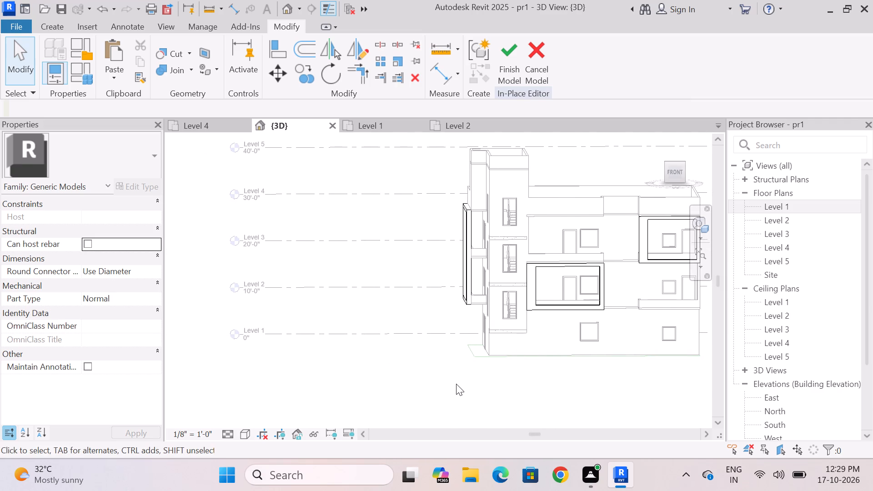
middle_click_drag(457, 384, 589, 382, "shift")
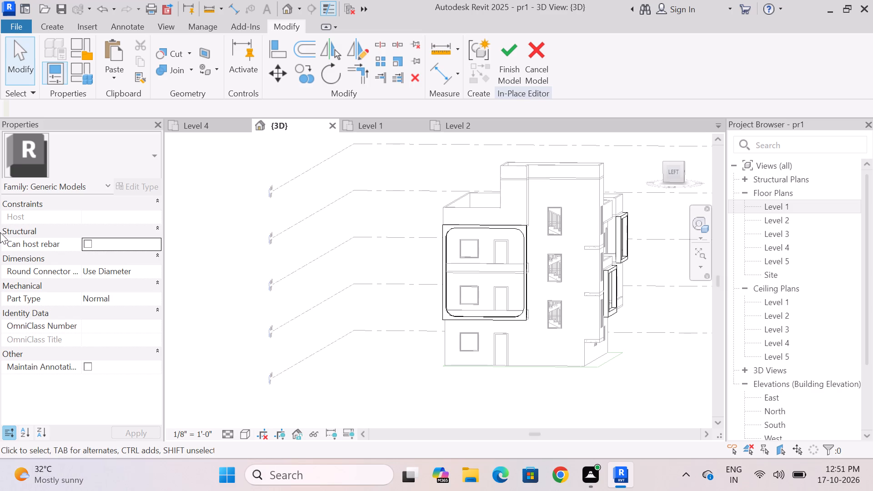
scroll(257, 270, "down", 5)
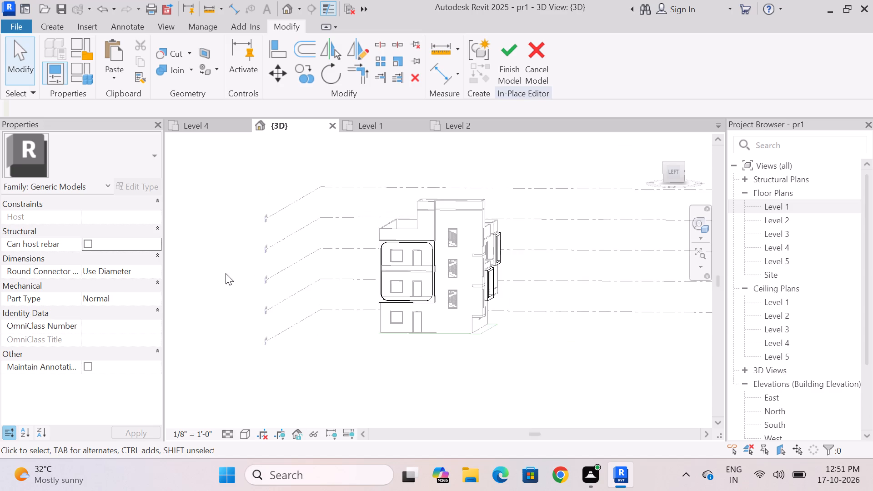
scroll(421, 250, "up", 8)
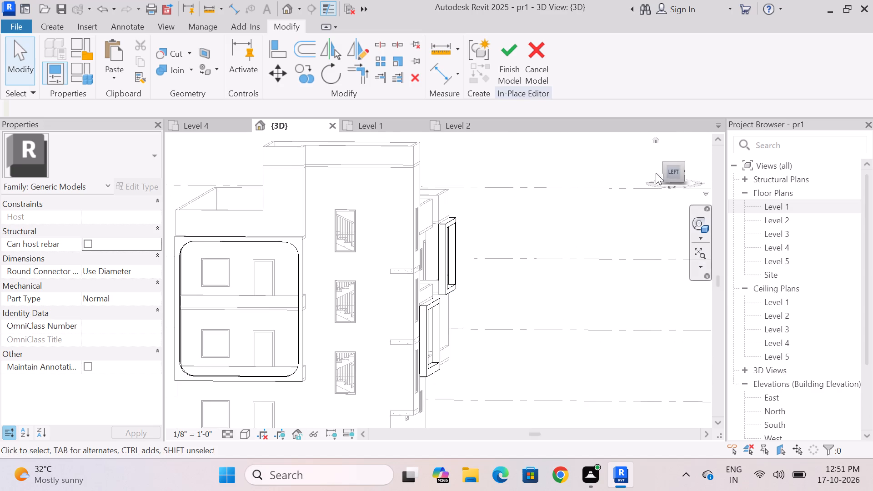
Start another extrusion on a picked work plane, using the stairwell's wall face on the building's left facade.
left_click(676, 170)
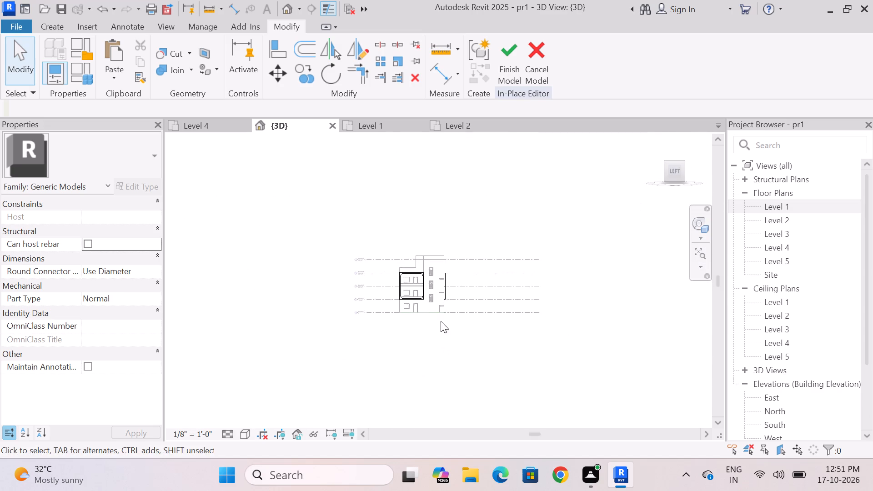
scroll(410, 265, "up", 11)
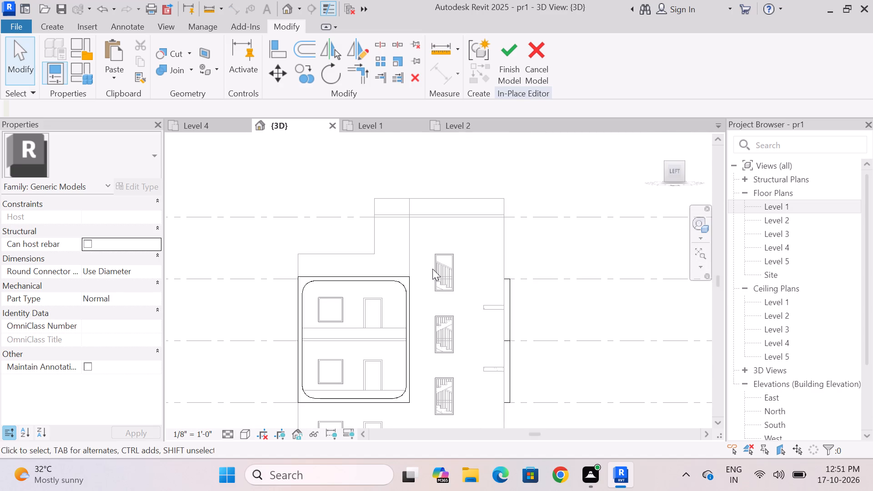
scroll(467, 246, "down", 5)
scroll(528, 281, "up", 4)
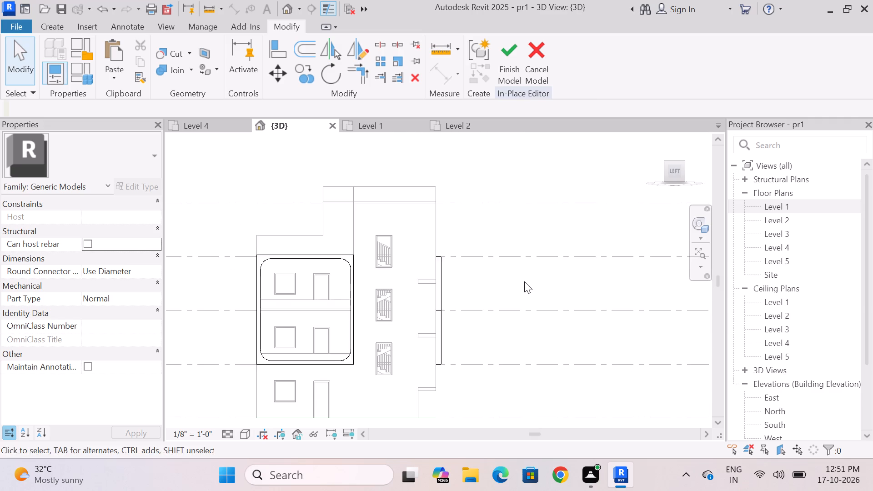
scroll(355, 262, "down", 5)
scroll(369, 256, "up", 4)
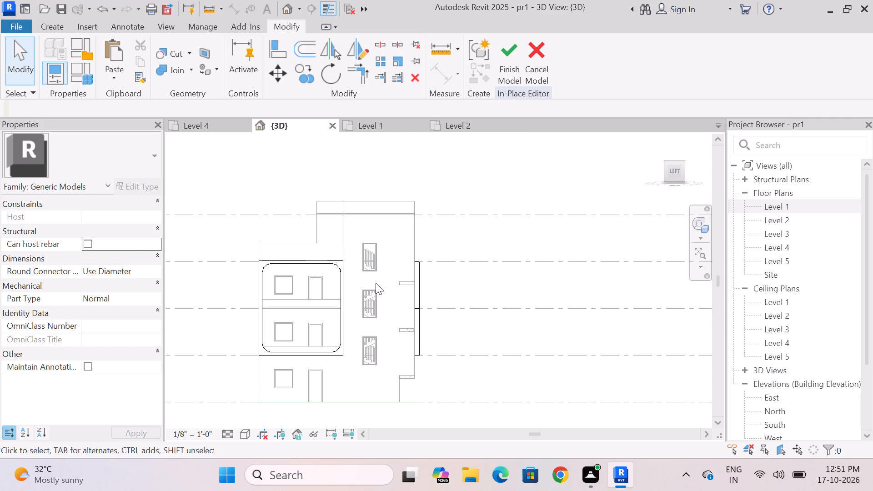
left_click(54, 25)
left_click(114, 56)
left_click(713, 58)
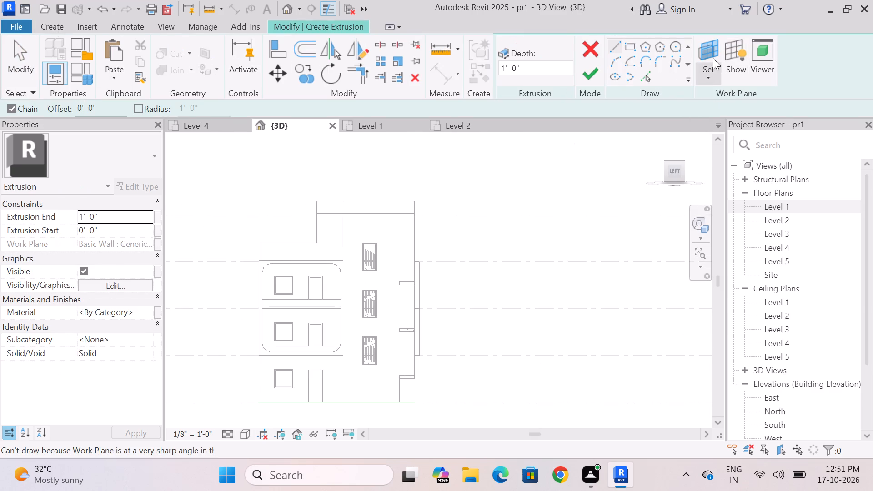
left_click(327, 251)
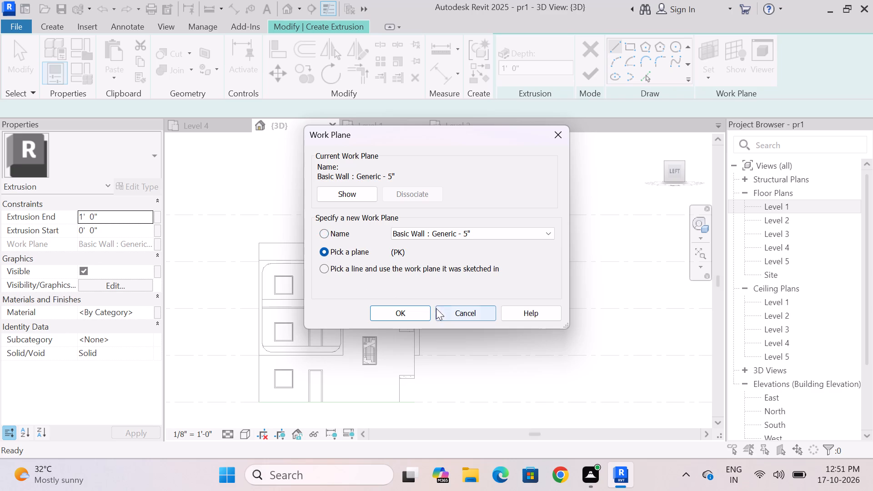
left_click(421, 310)
scroll(388, 331, "up", 5)
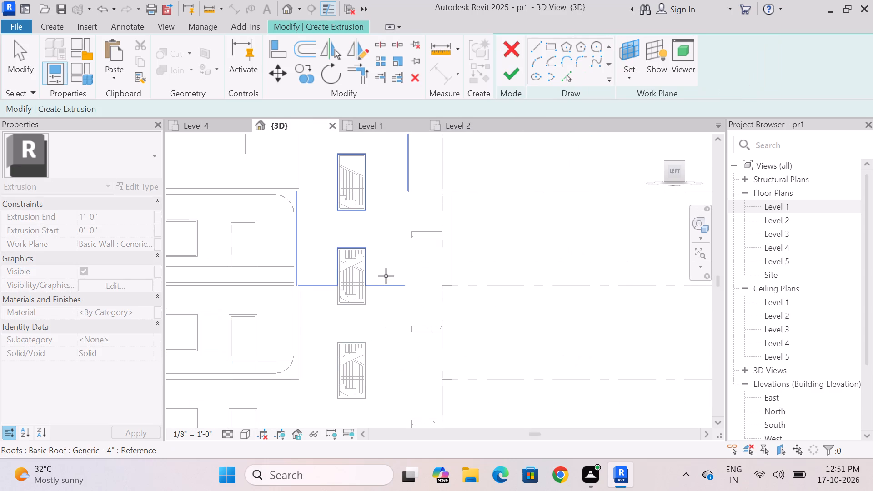
left_click(389, 339)
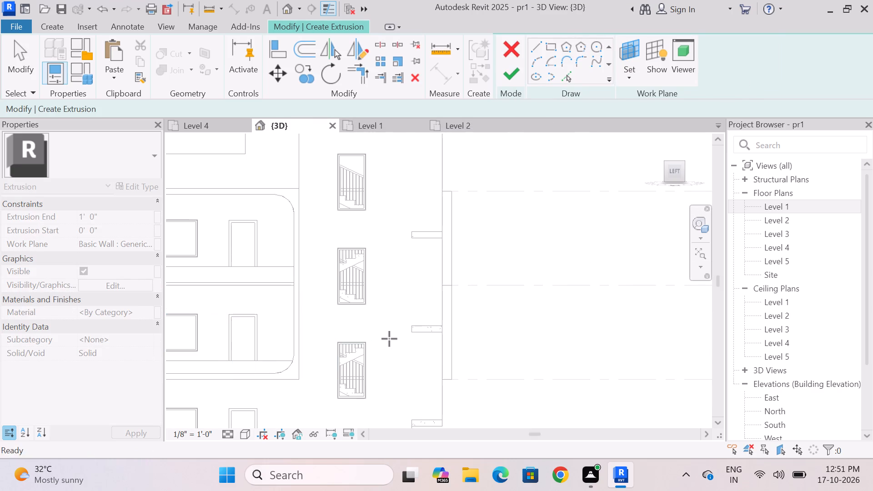
Sketch a rectangle about 3'-0" by 25'-11" around the three stacked stairwell windows, from the top window's corner to the bottom window's opposite corner.
left_click(632, 49)
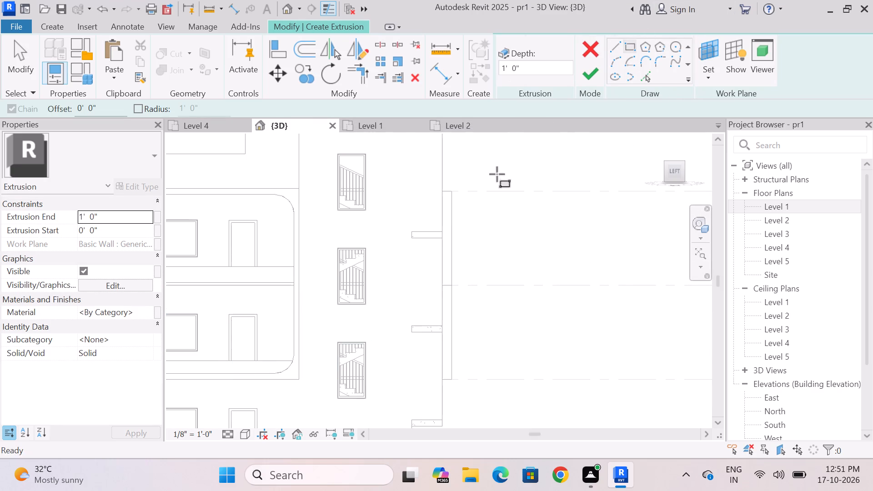
scroll(327, 154, "up", 10)
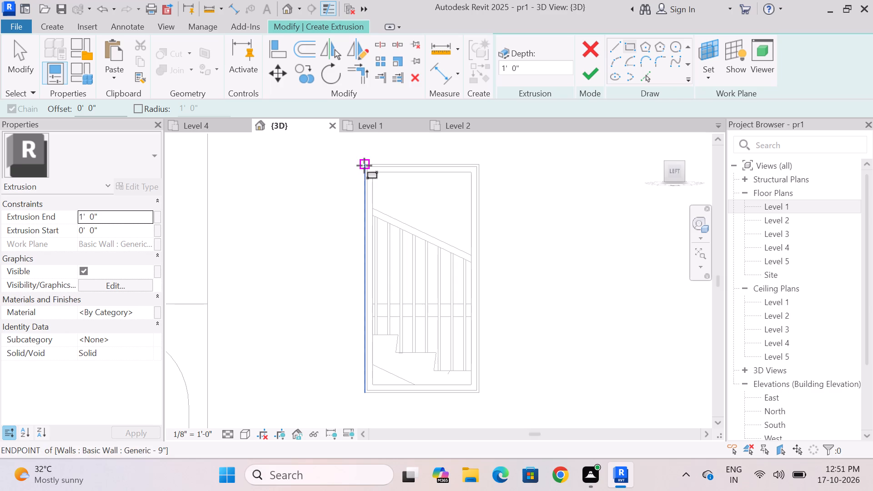
left_click(364, 165)
scroll(431, 211, "down", 12)
scroll(445, 383, "up", 3)
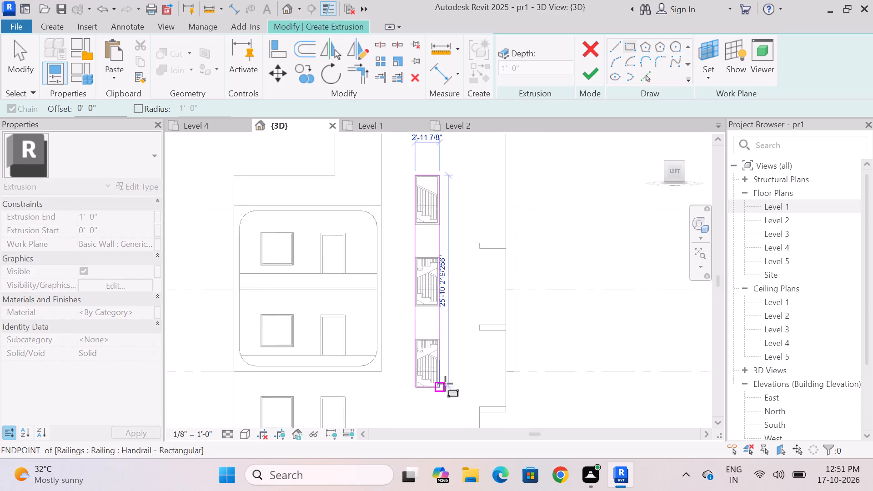
scroll(445, 384, "up", 12)
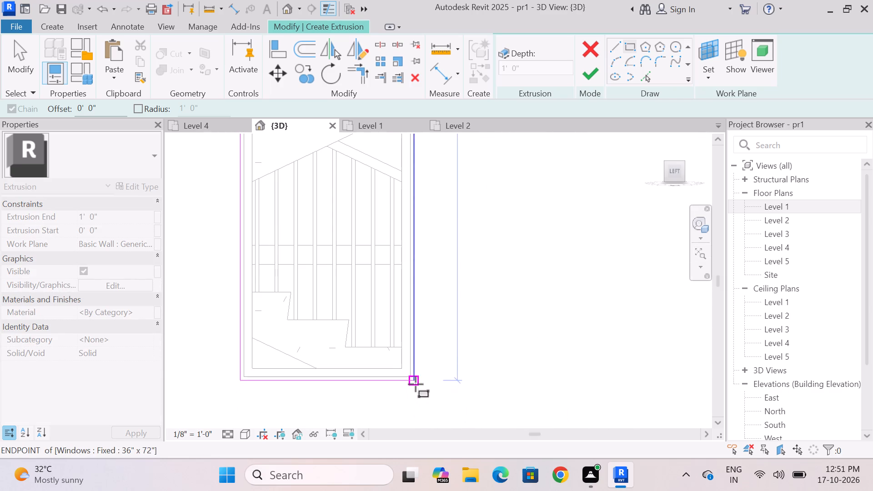
left_click(416, 384)
key("Escape")
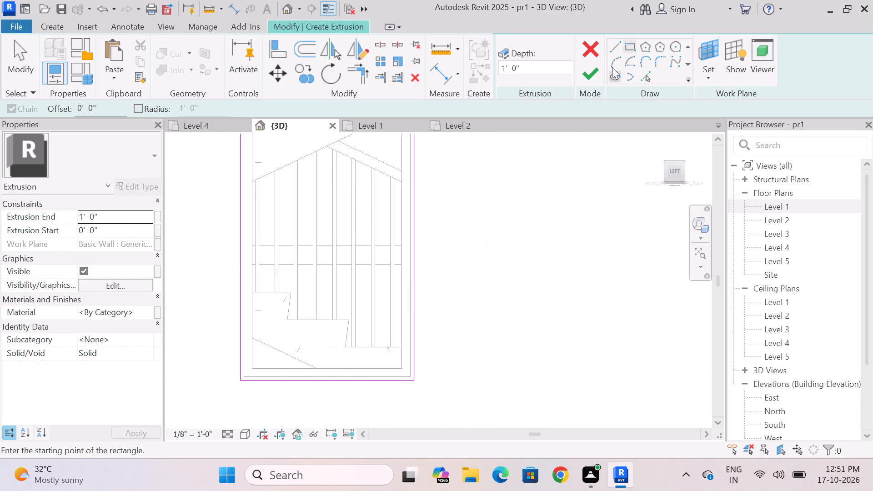
Sketch an outer rectangle offset 4" outside the rectangle around the stacked stairwell windows.
left_click(109, 109)
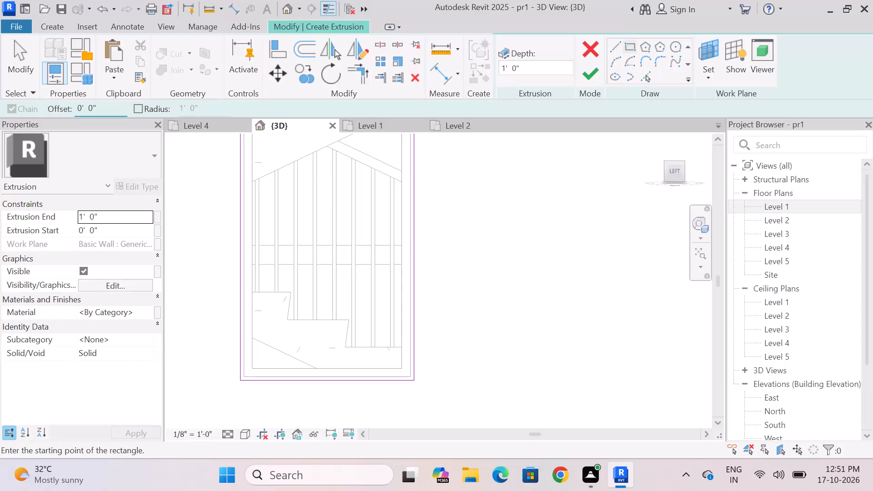
key("BackSpace")
key("BackSpace")
key("4")
key("Return")
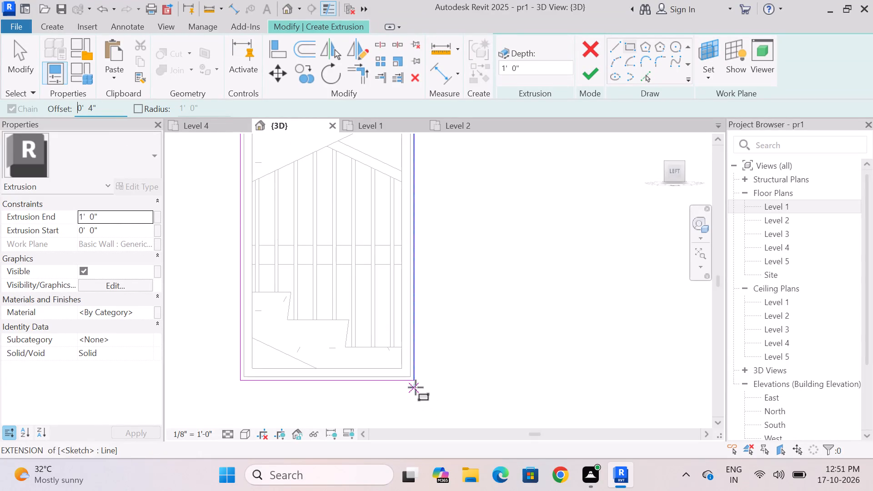
left_click(416, 381)
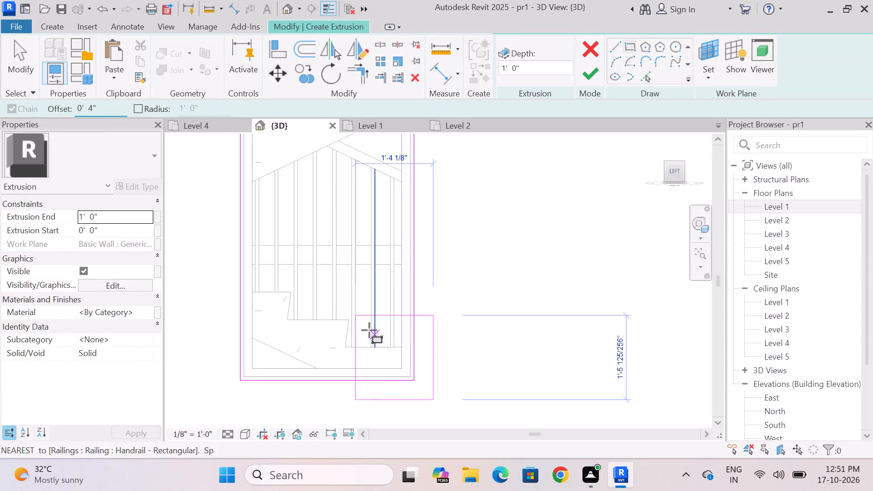
scroll(362, 324, "down", 18)
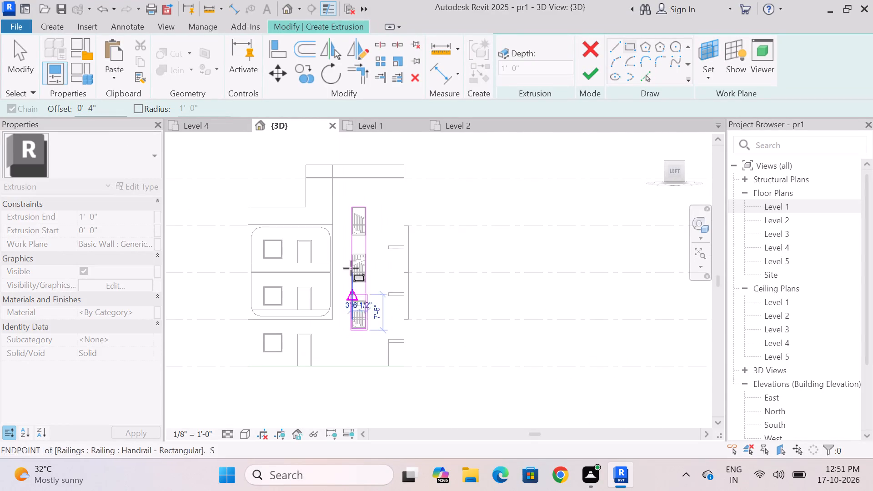
scroll(341, 186, "up", 15)
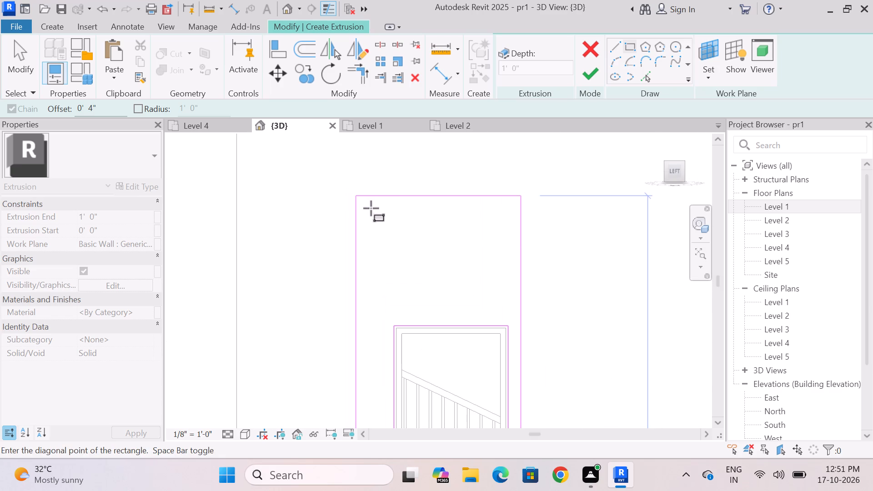
scroll(392, 190, "down", 11)
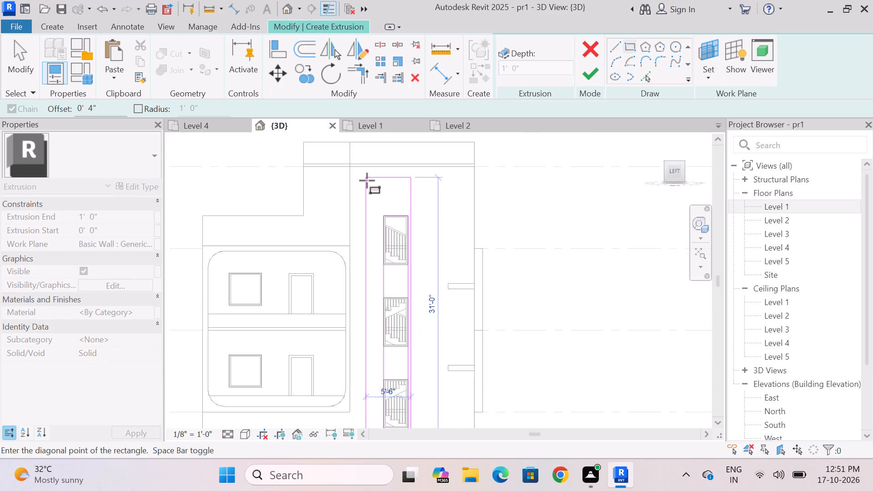
scroll(362, 182, "down", 4)
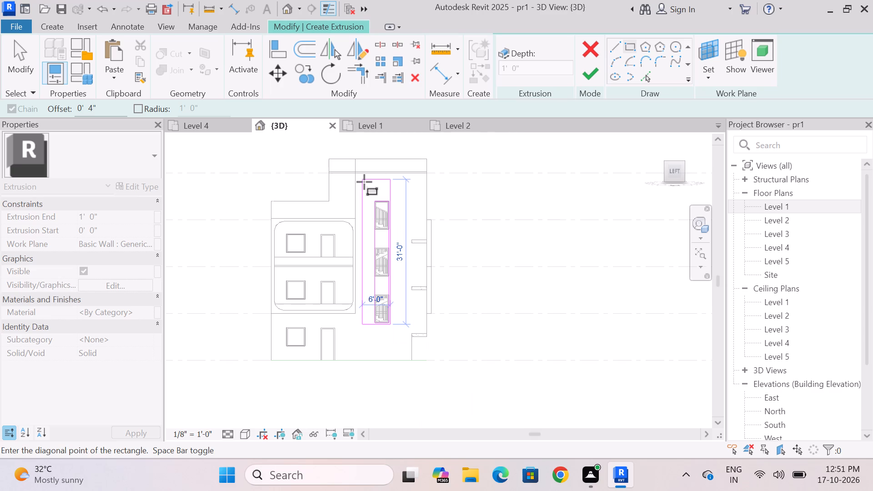
scroll(364, 182, "up", 9)
scroll(413, 282, "up", 9)
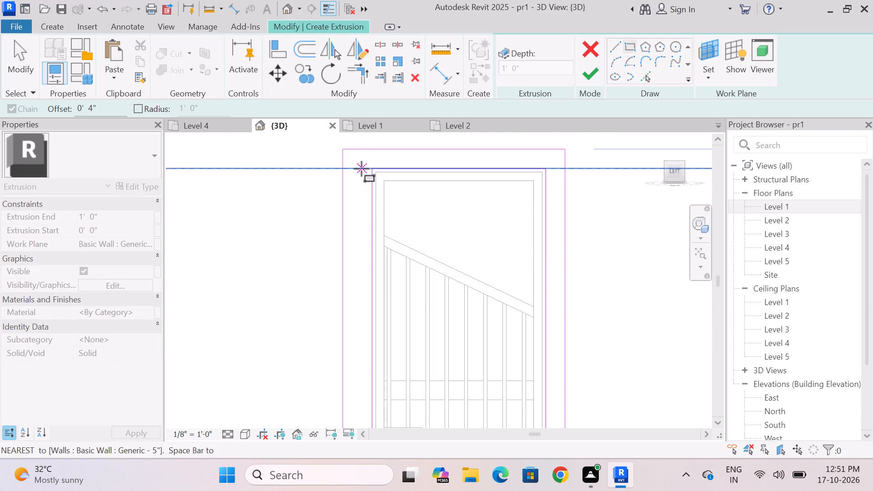
left_click(375, 169)
key("Escape")
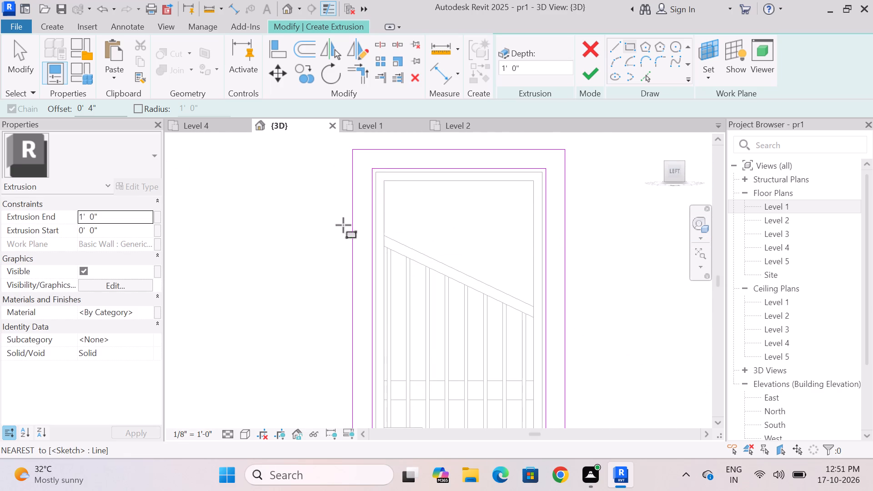
Finish the extrusion sketch to create the stairwell window frame with a 1' 0" depth.
scroll(294, 189, "down", 12)
scroll(381, 197, "down", 3)
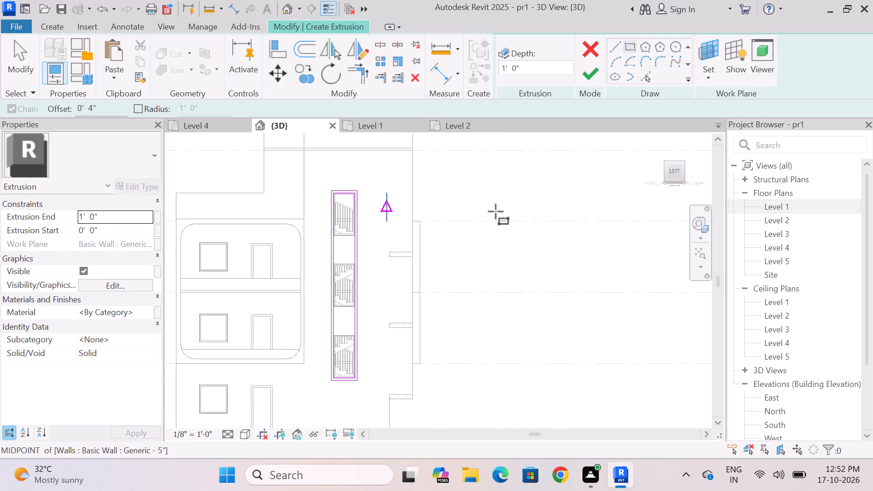
left_click(589, 76)
key("Escape")
scroll(513, 193, "down", 3)
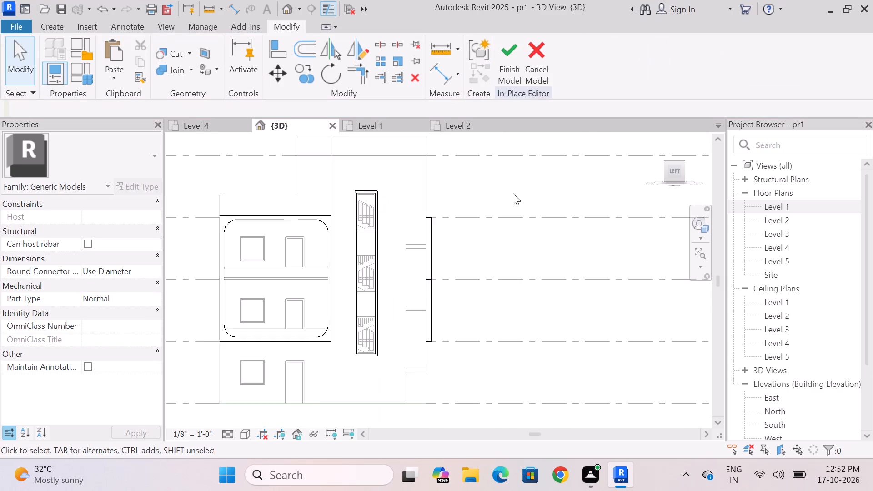
Examine the stairwell window frame's projection against the balcony frames on the front and left facades from several angles.
scroll(445, 243, "up", 3)
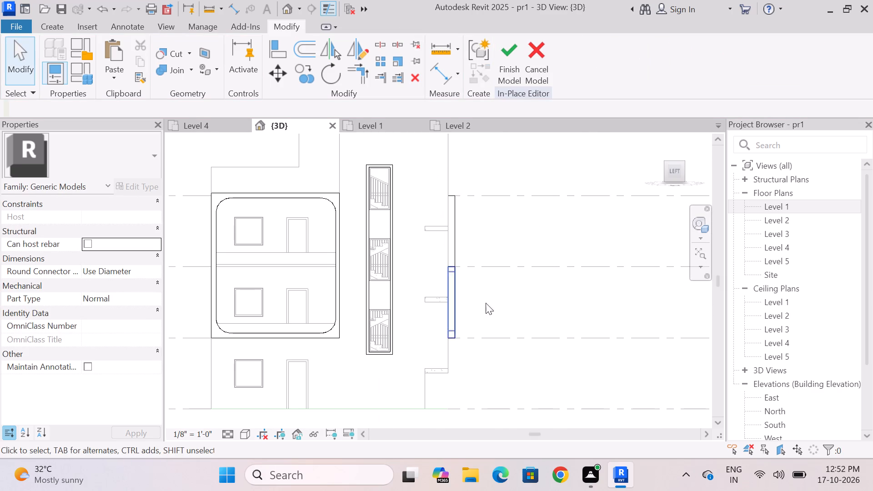
middle_click_drag(549, 286, 468, 295)
scroll(543, 261, "down", 3)
middle_click_drag(554, 282, 483, 285, "shift")
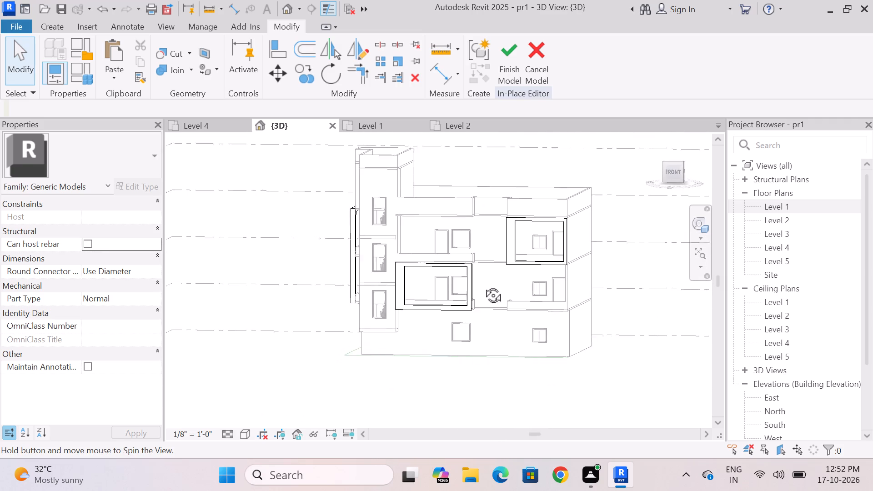
middle_click_drag(483, 285, 510, 282, "shift")
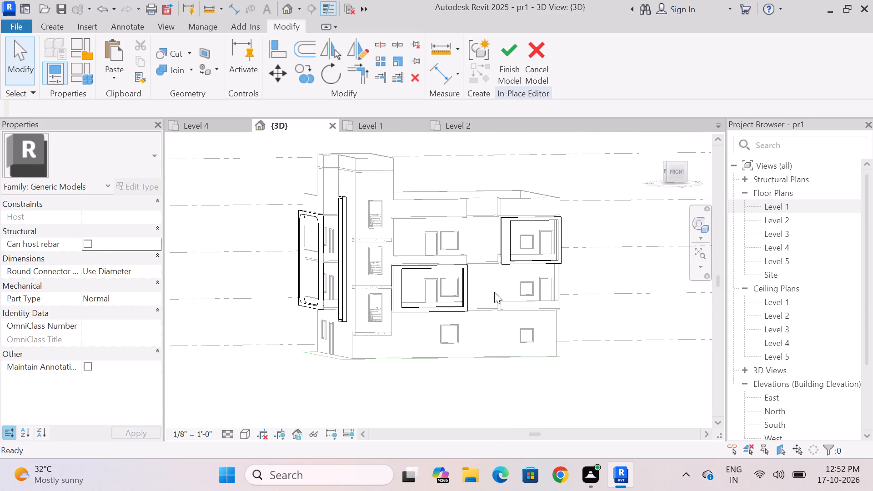
scroll(330, 256, "up", 7)
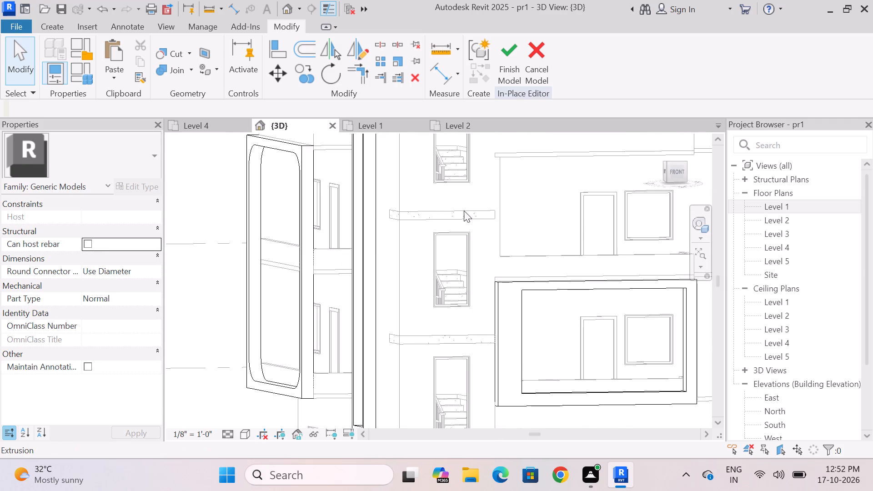
scroll(411, 225, "down", 4)
middle_click_drag(414, 230, 366, 230, "shift")
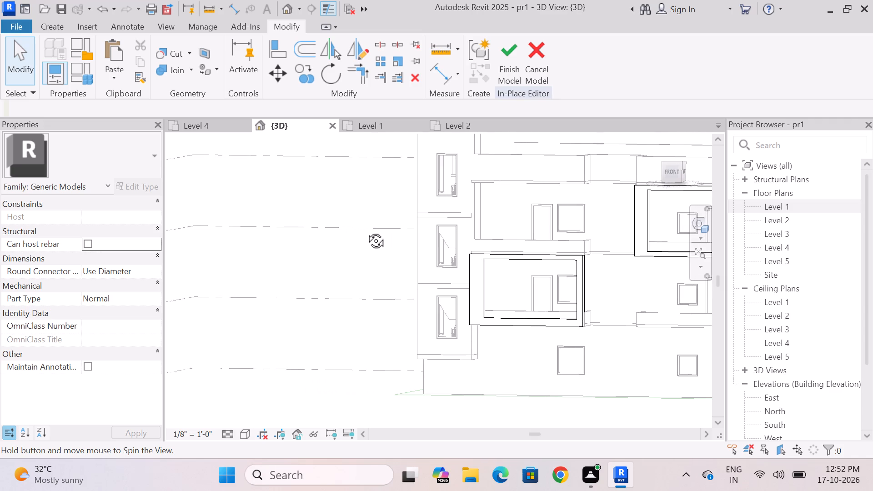
middle_click_drag(366, 230, 542, 235, "shift")
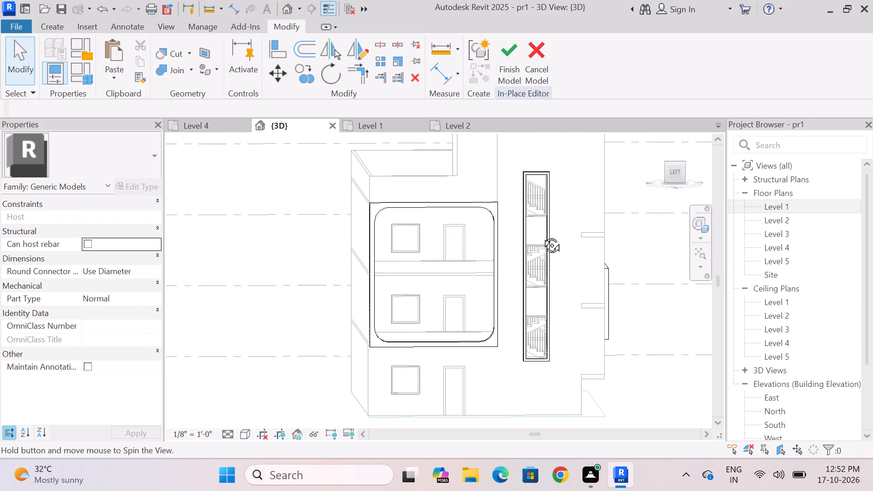
middle_click_drag(542, 235, 528, 230, "shift")
scroll(371, 230, "down", 9)
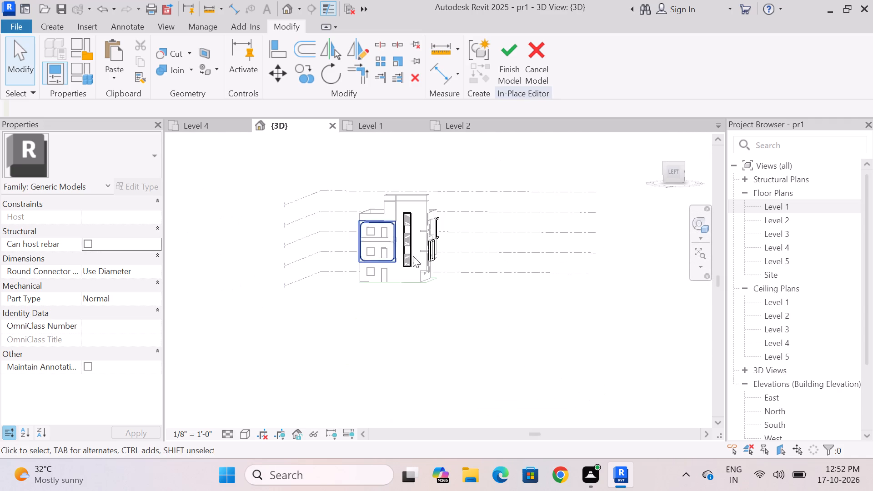
scroll(464, 241, "up", 4)
middle_click_drag(386, 279, 318, 309, "shift")
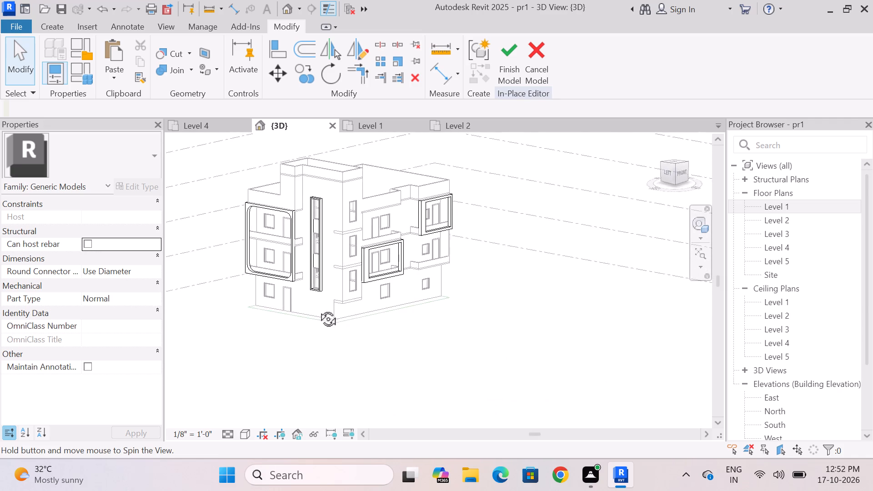
middle_click_drag(318, 309, 254, 281, "shift")
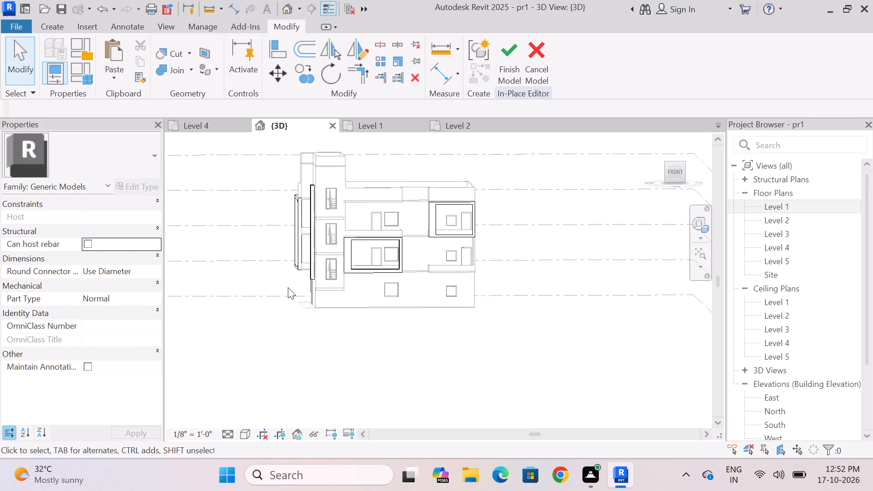
scroll(317, 142, "up", 5)
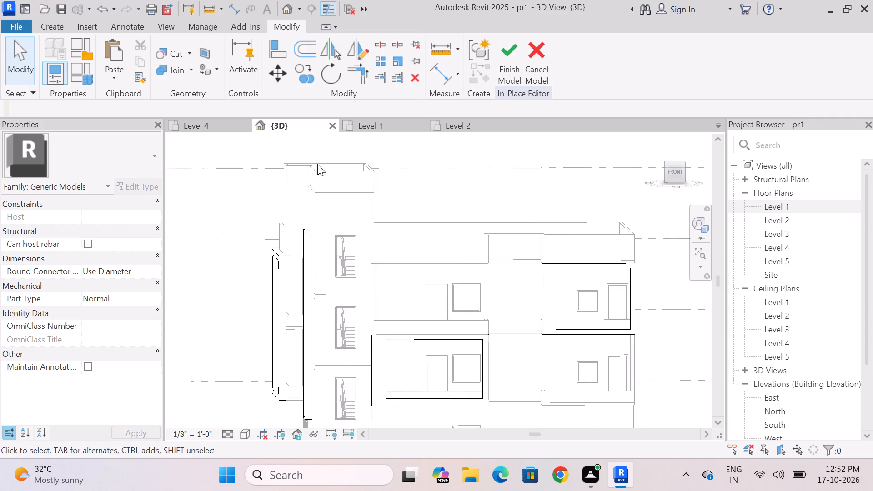
scroll(317, 164, "up", 4)
scroll(318, 177, "down", 8)
scroll(312, 213, "up", 6)
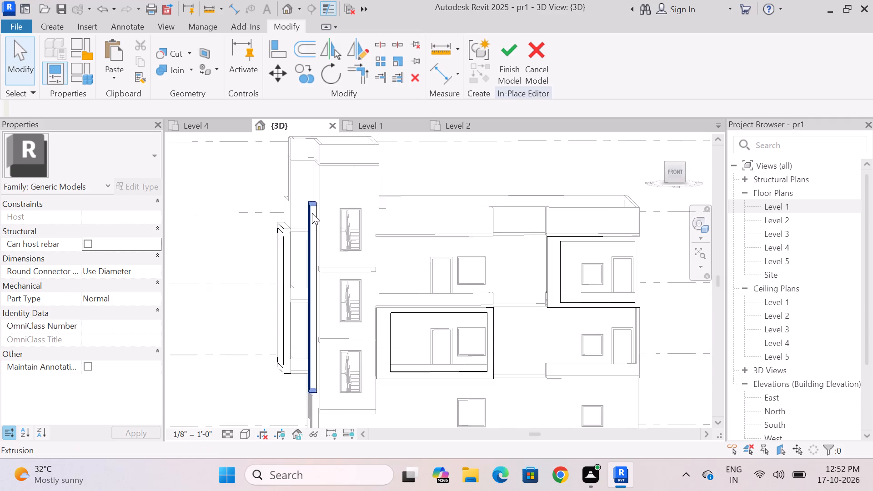
scroll(312, 213, "up", 3)
scroll(280, 195, "up", 6)
middle_click_drag(294, 198, 380, 197, "shift")
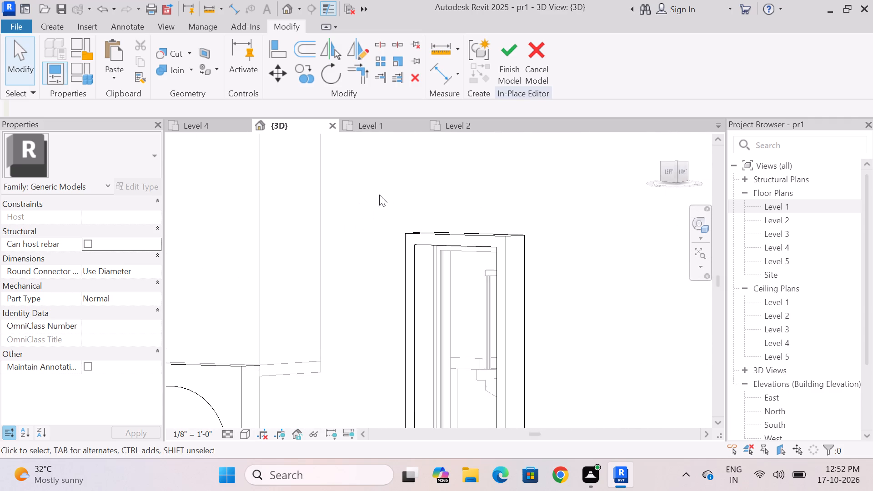
scroll(379, 191, "down", 13)
scroll(399, 237, "up", 5)
scroll(375, 165, "up", 5)
scroll(367, 165, "down", 10)
middle_click_drag(418, 266, 455, 260, "shift")
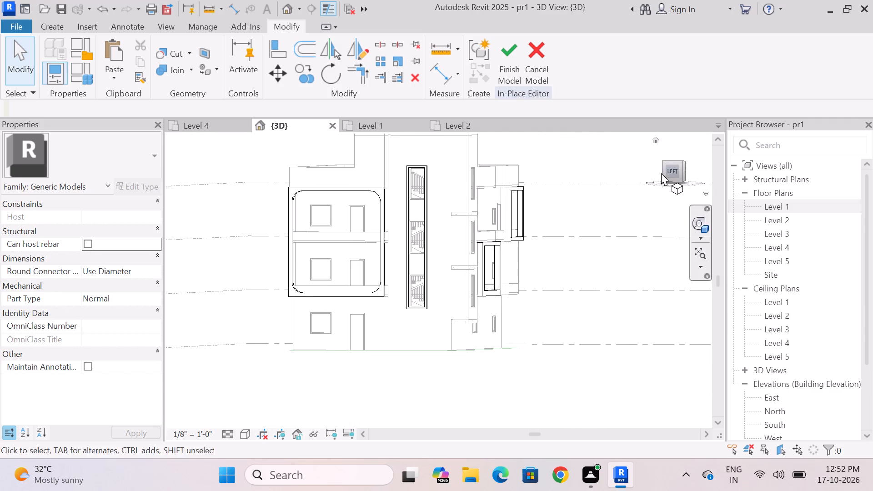
left_click(673, 167)
scroll(462, 246, "up", 12)
scroll(334, 256, "up", 1)
scroll(356, 236, "down", 3)
scroll(363, 259, "up", 4)
scroll(365, 263, "down", 4)
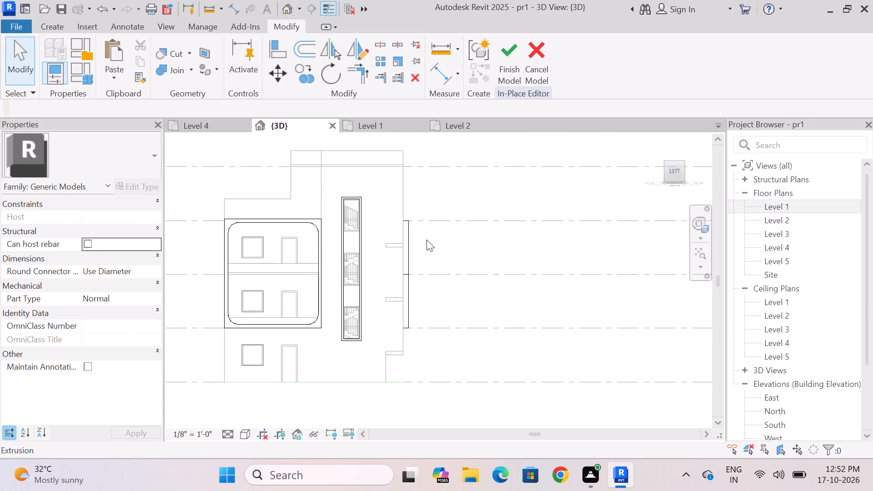
scroll(426, 240, "up", 1)
middle_click_drag(425, 270, 390, 281, "shift")
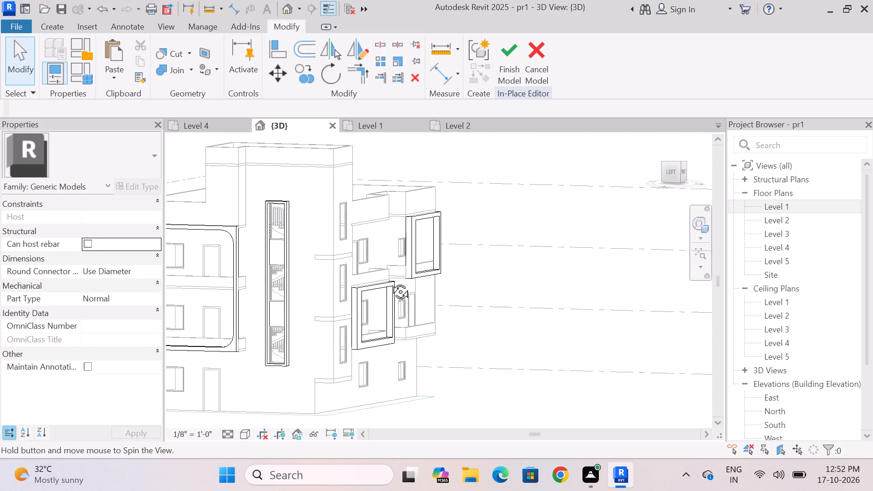
middle_click_drag(390, 281, 389, 281, "shift")
scroll(409, 246, "down", 2)
scroll(357, 256, "up", 3)
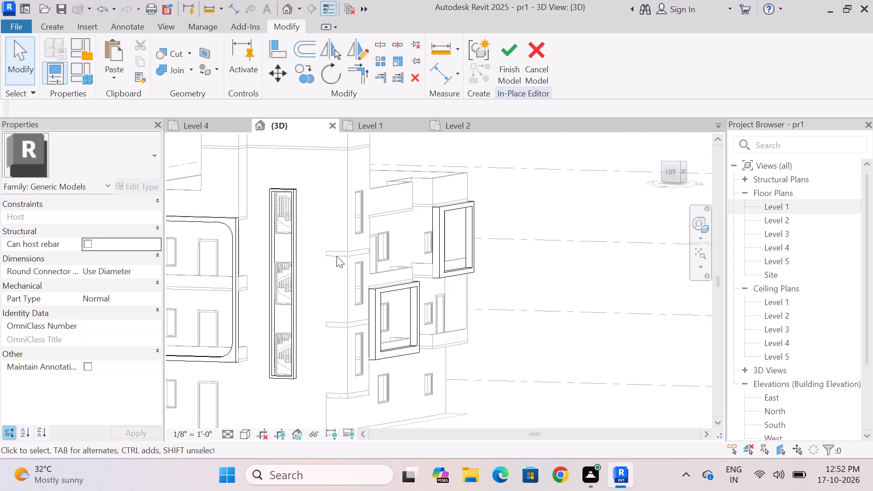
middle_click_drag(353, 256, 388, 248, "shift")
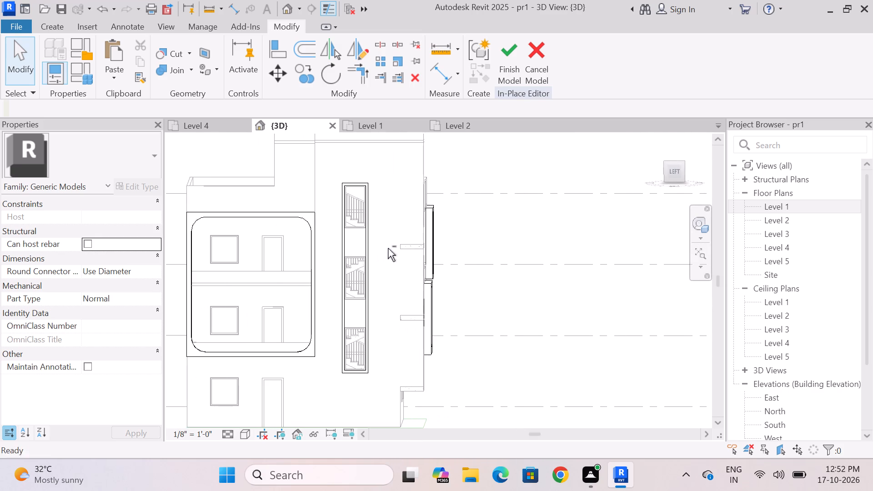
left_click(672, 169)
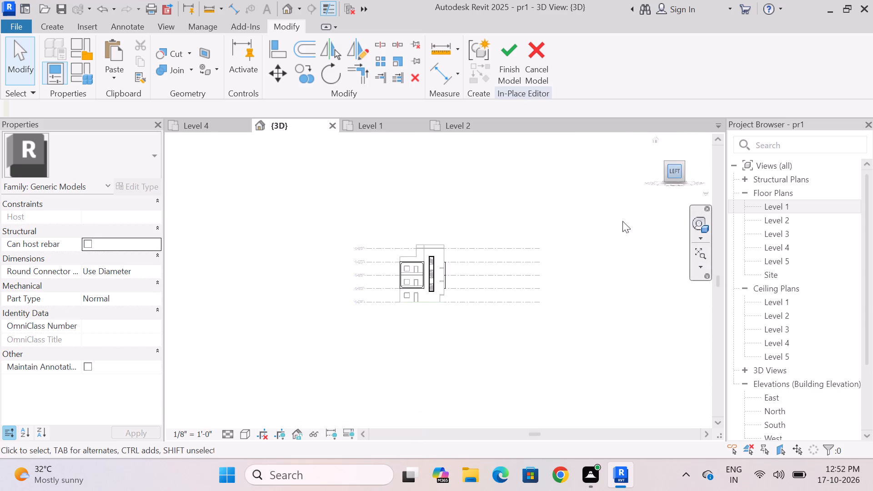
Start a Sweep and pick the two upper outer edges of the upper stair landing slab as its path.
scroll(438, 280, "up", 13)
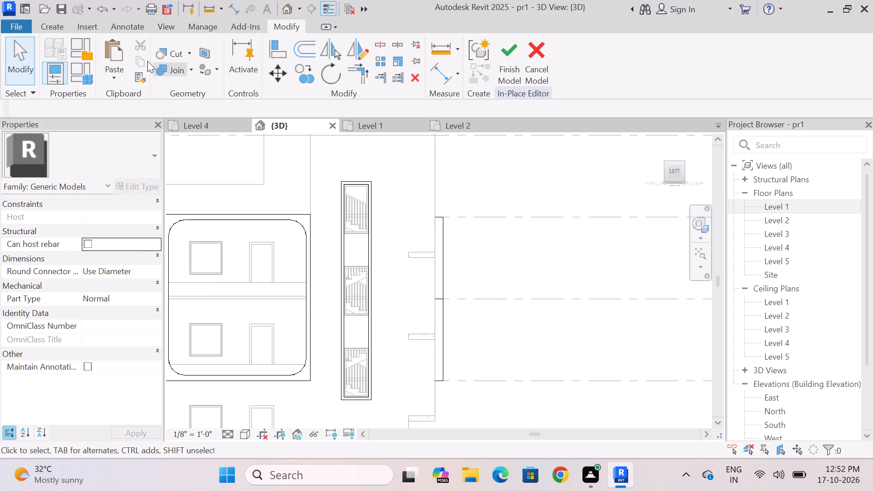
left_click(76, 23)
left_click(58, 26)
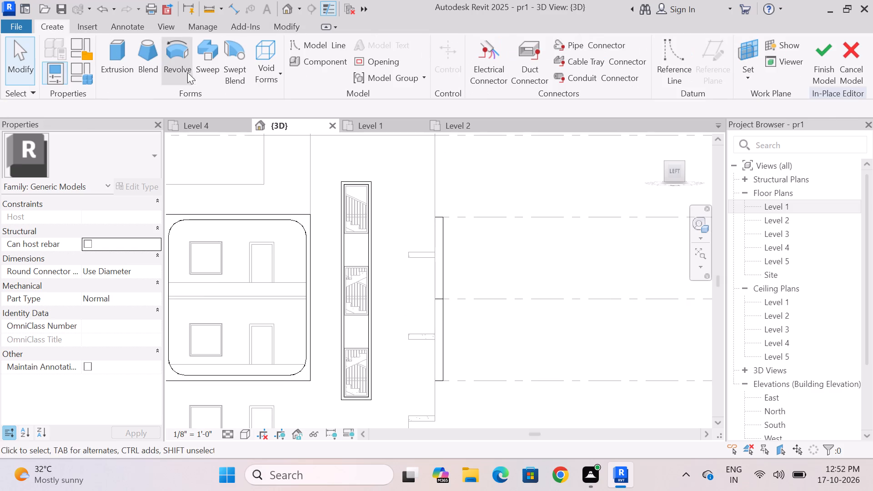
left_click(213, 59)
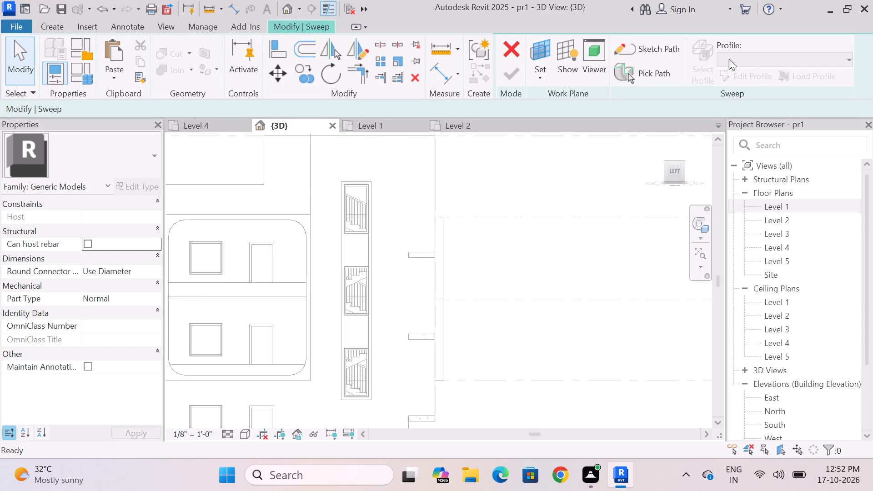
left_click(661, 73)
middle_click_drag(510, 262, 509, 263, "shift")
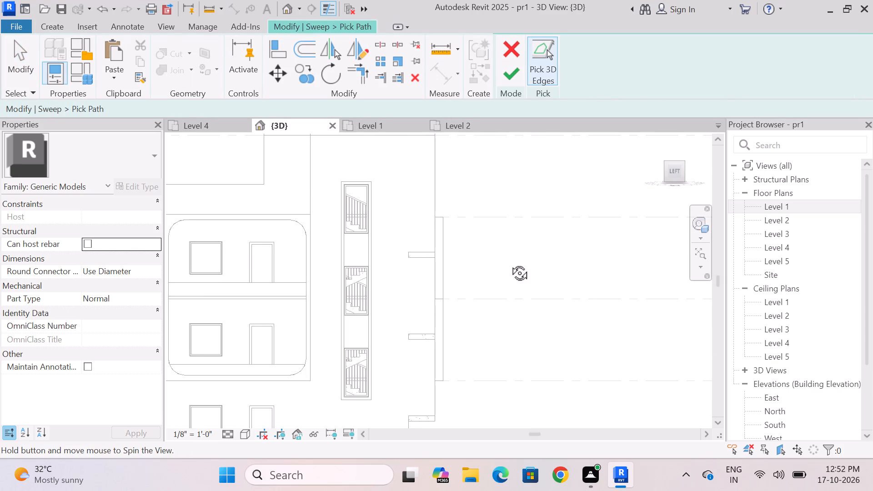
middle_click_drag(509, 263, 471, 272, "shift")
scroll(492, 220, "down", 4)
left_click_drag(502, 279, 498, 281, "shift")
right_click_drag(502, 279, 498, 281, "shift")
middle_click_drag(498, 281, 464, 288, "shift")
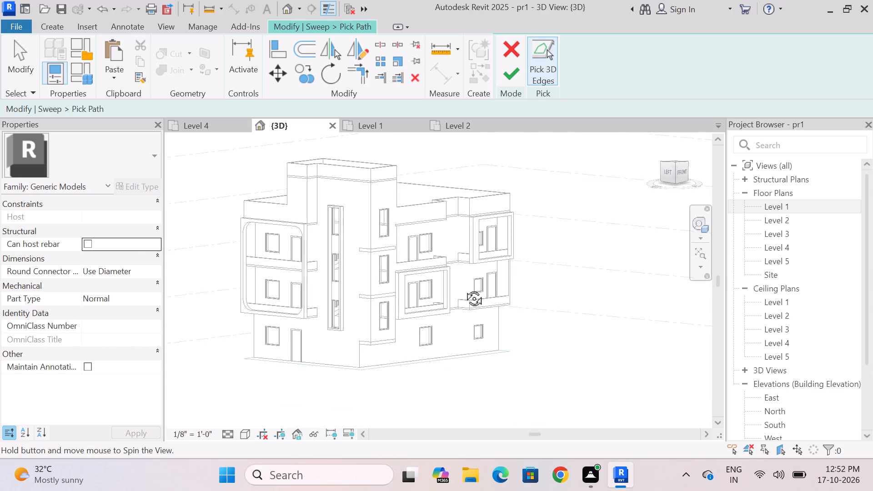
middle_click_drag(464, 288, 449, 288, "shift")
scroll(344, 227, "up", 10)
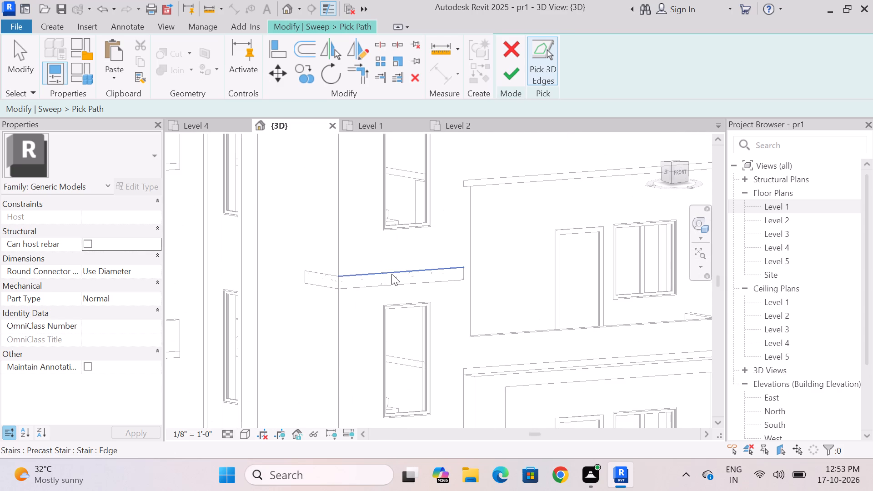
left_click(391, 274)
scroll(313, 291, "up", 9)
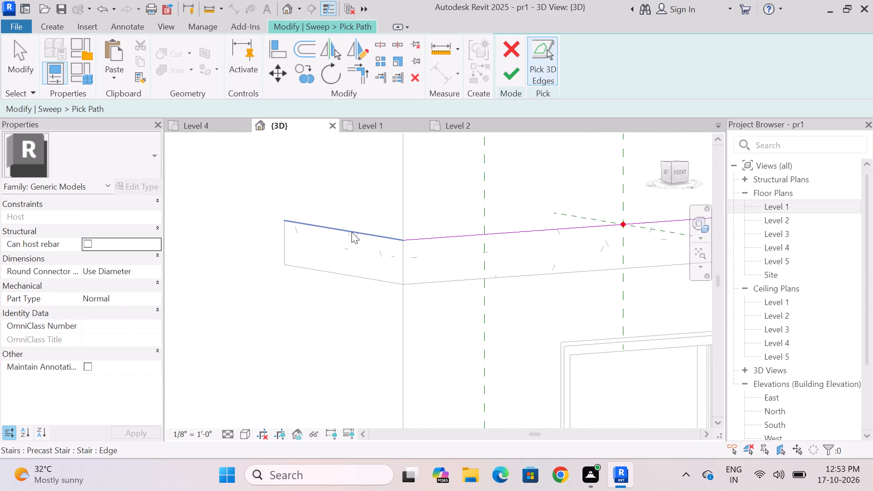
left_click(351, 232)
scroll(385, 269, "down", 4)
key("Escape")
scroll(371, 260, "down", 2)
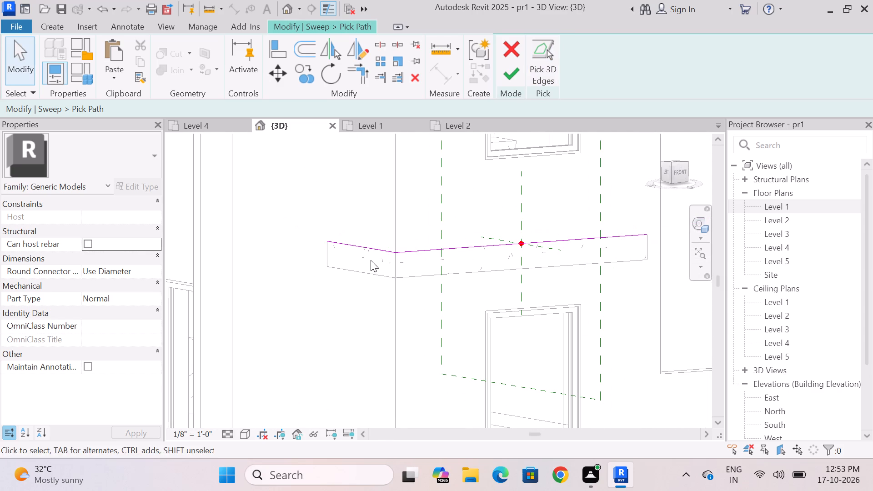
scroll(371, 260, "down", 6)
key("Escape")
Extend the front path line's free end to the edge of the adjoining wall.
scroll(501, 259, "up", 8)
key("Escape")
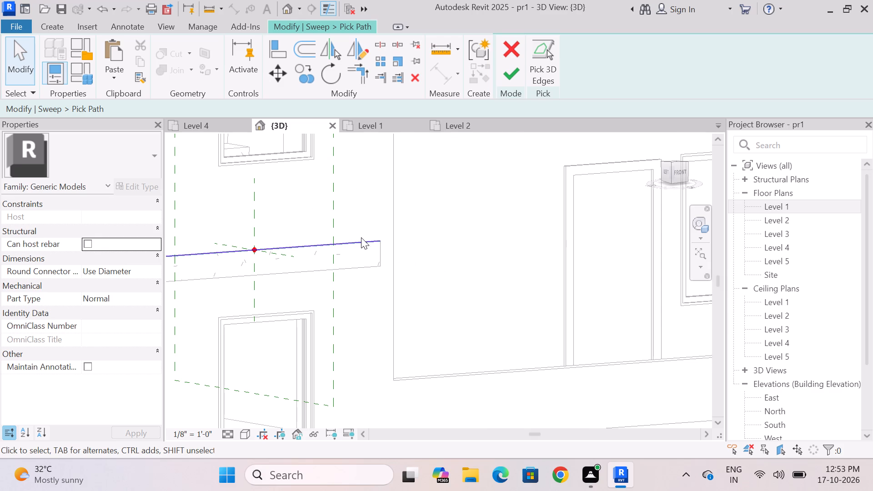
left_click(358, 239)
scroll(360, 246, "up", 5)
key("Escape")
left_click(373, 239)
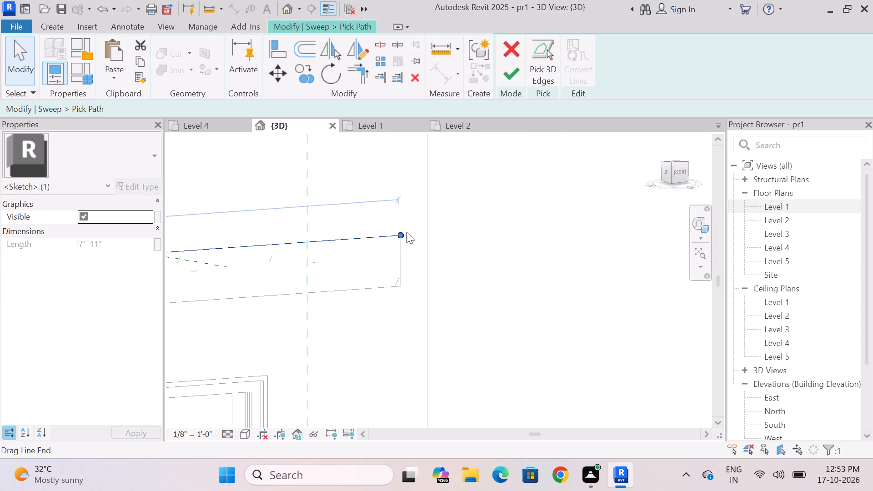
left_click_drag(399, 234, 425, 233)
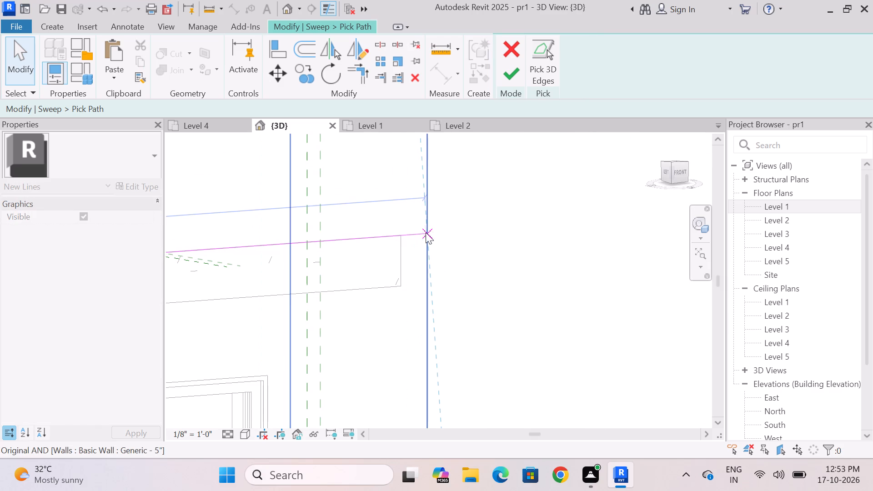
key("Escape")
Extend the left-facade path line from the landing slab's end to the outer edge of the stairwell window frame.
scroll(499, 220, "down", 12)
scroll(404, 235, "up", 3)
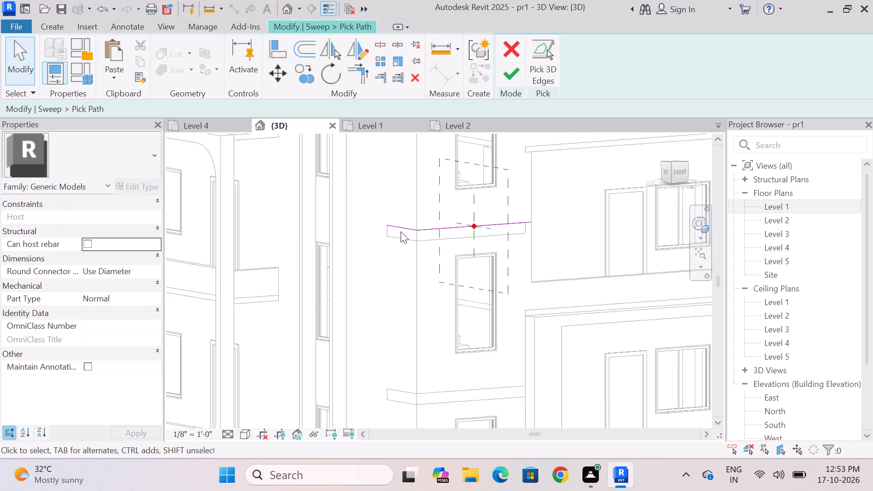
scroll(401, 231, "up", 6)
left_click(406, 220)
scroll(396, 255, "down", 3)
scroll(376, 224, "up", 3)
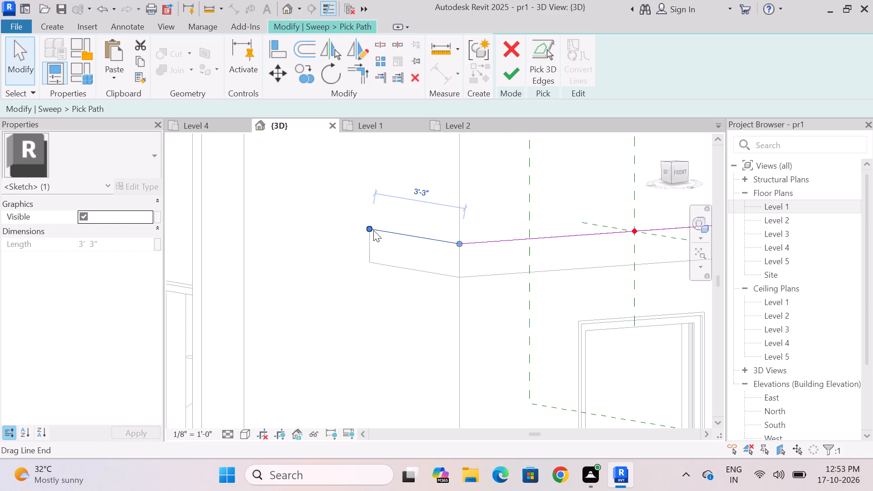
left_click_drag(369, 226, 251, 208)
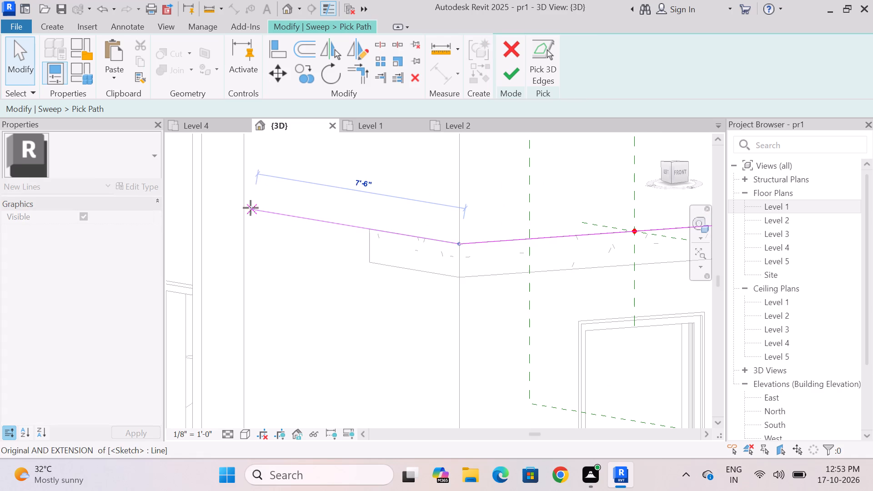
left_click_drag(251, 208, 244, 208)
key("Escape")
Examine the sweep path's run between the stairwell window frame and the front facade from several angles.
scroll(357, 173, "down", 13)
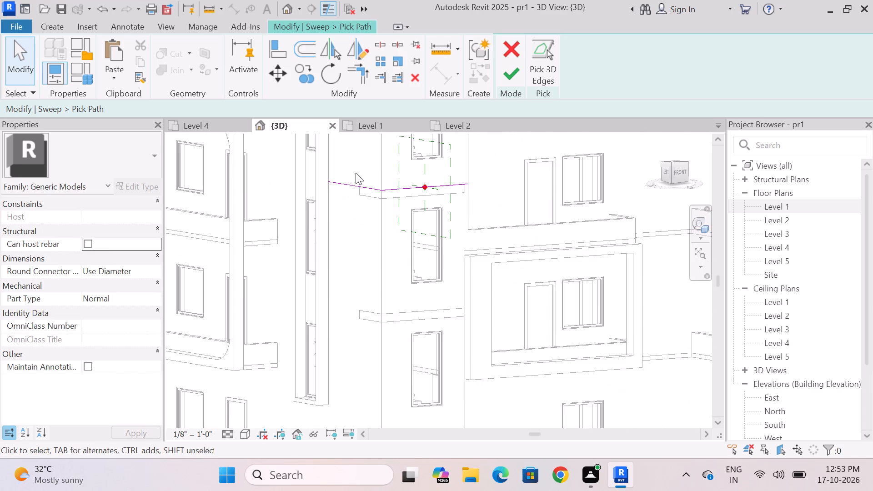
scroll(356, 173, "down", 1)
middle_click_drag(343, 279, 411, 261, "shift")
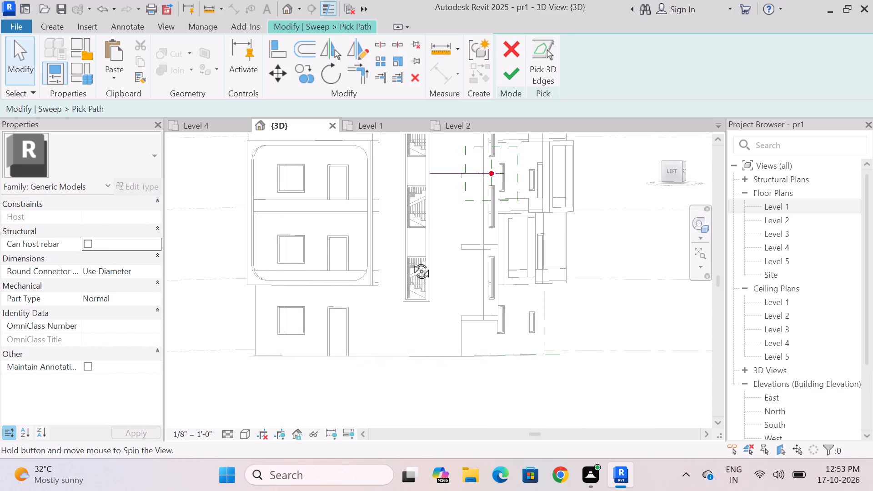
middle_click_drag(411, 261, 326, 274, "shift")
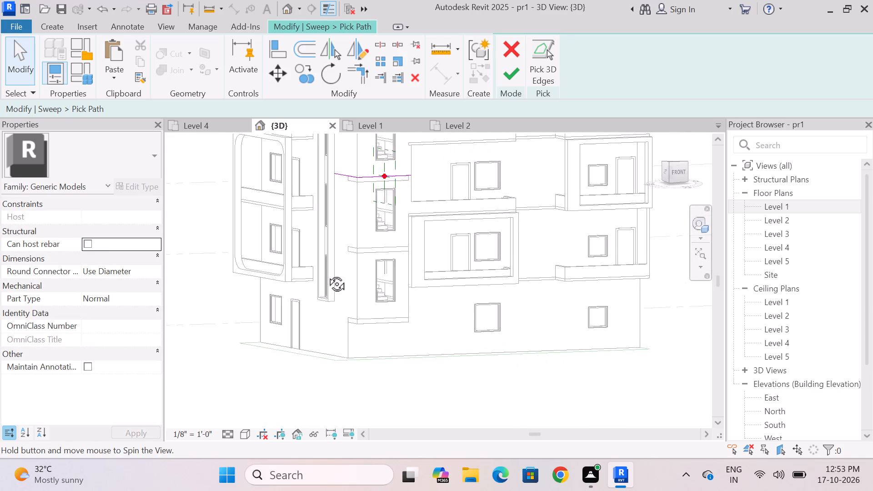
middle_click_drag(326, 274, 338, 284, "shift")
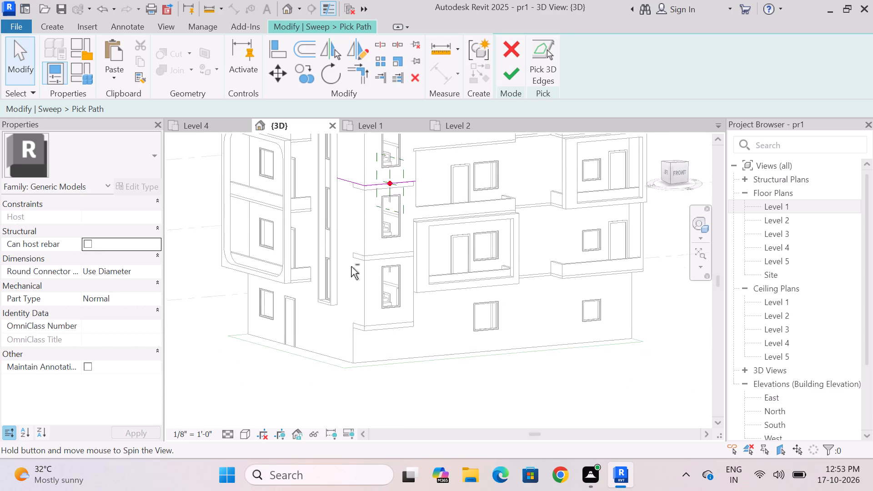
scroll(362, 183, "up", 8)
middle_click_drag(354, 249, 416, 229)
scroll(384, 220, "down", 13)
scroll(437, 236, "up", 4)
scroll(366, 238, "up", 4)
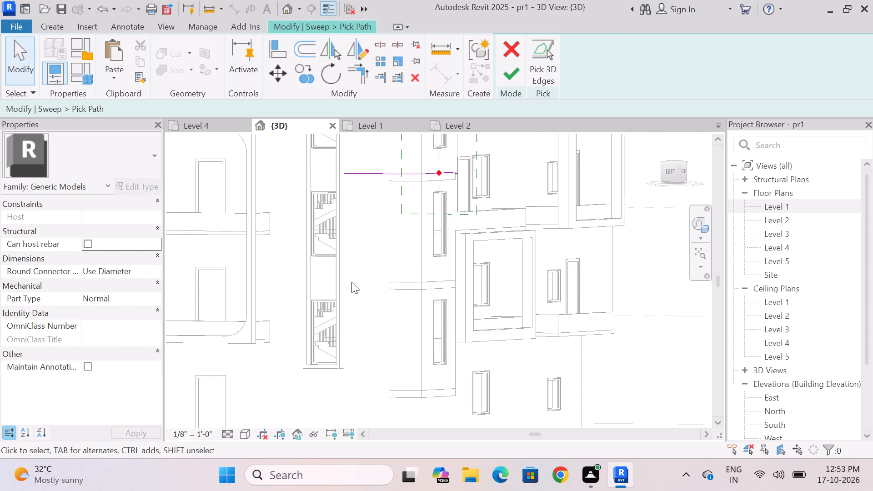
scroll(344, 302, "down", 4)
scroll(401, 235, "up", 3)
scroll(332, 297, "down", 4)
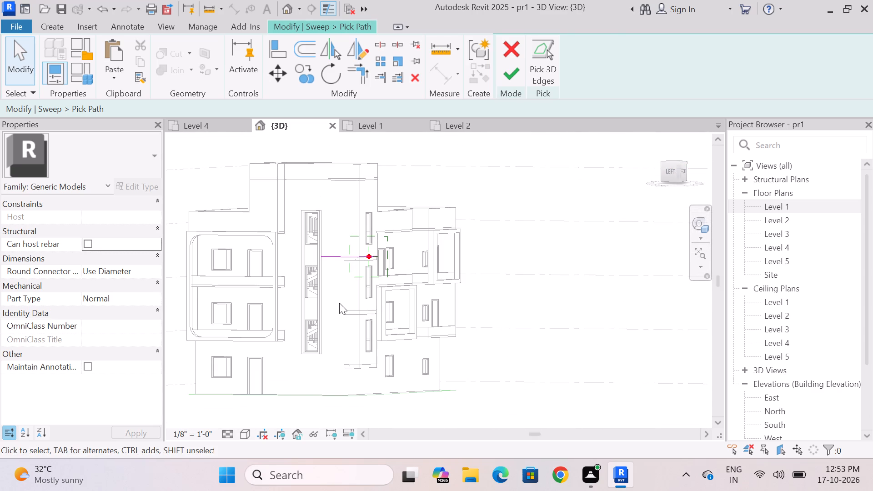
middle_click_drag(339, 303, 277, 303)
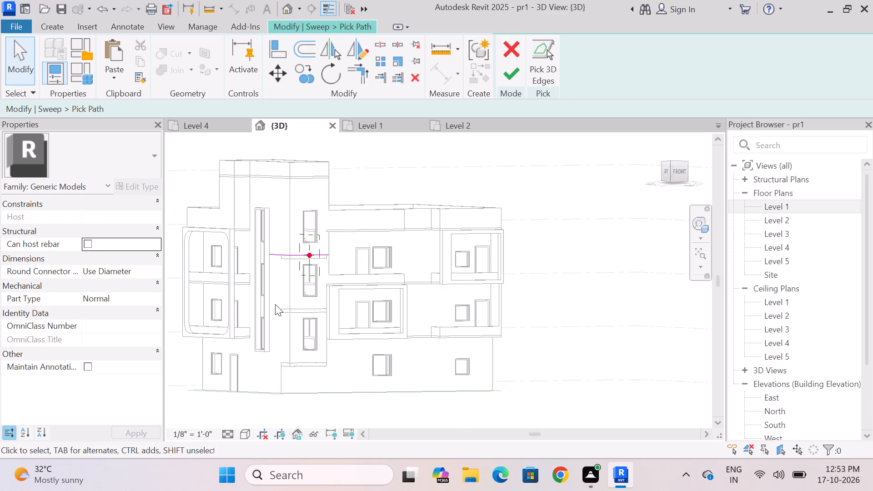
middle_click_drag(282, 312, 369, 310, "shift")
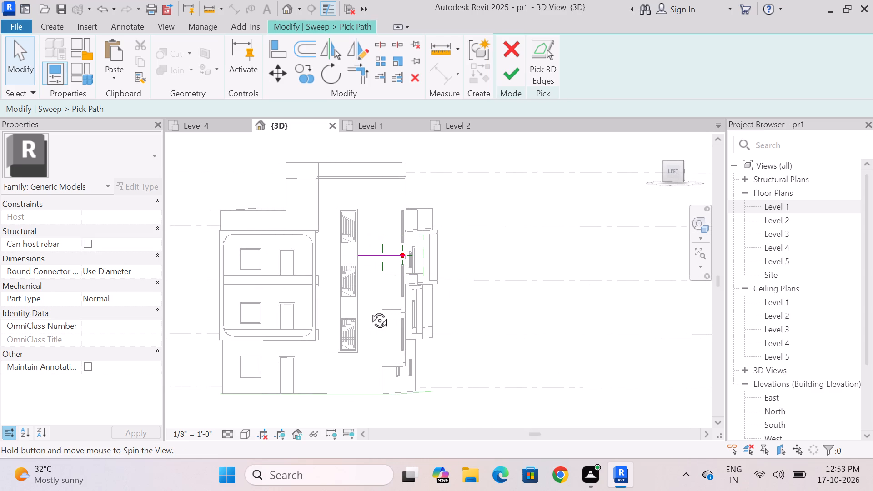
middle_click_drag(369, 310, 326, 307, "shift")
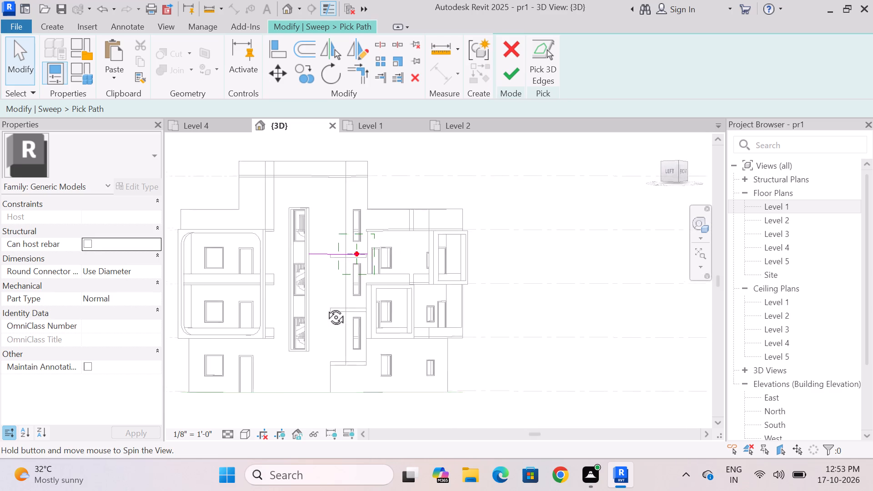
middle_click_drag(326, 307, 302, 304, "shift")
scroll(298, 281, "up", 5)
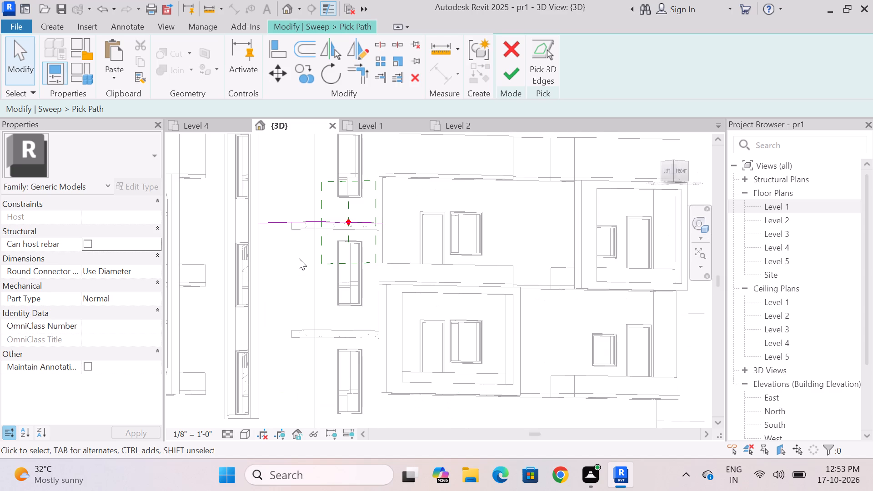
scroll(299, 258, "down", 3)
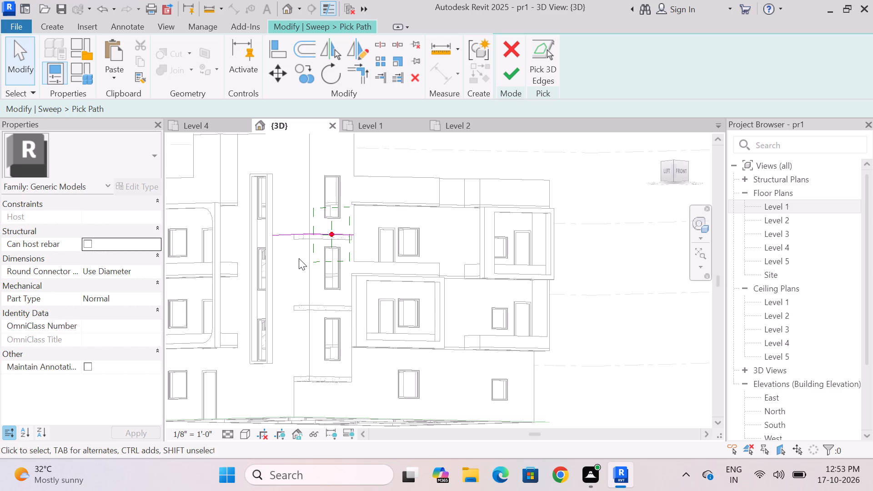
Check the sweep path in the Left view and finish it.
left_click(665, 168)
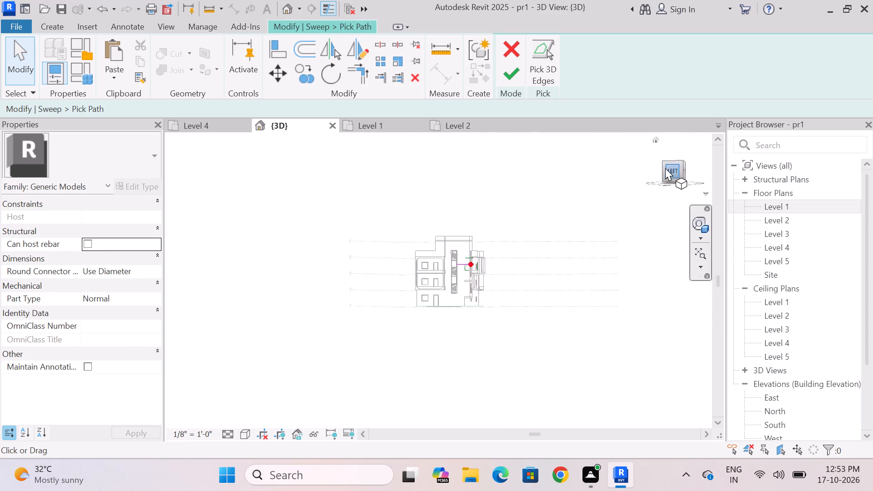
scroll(444, 291, "up", 9)
scroll(428, 252, "up", 7)
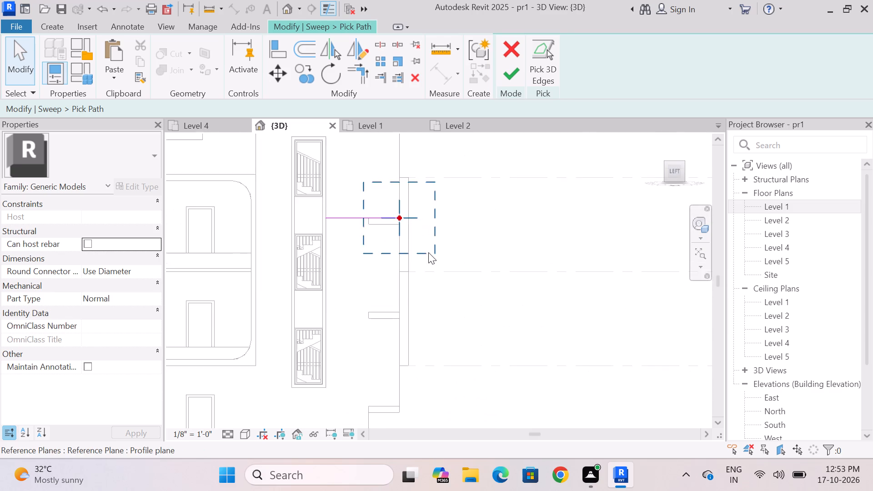
scroll(428, 252, "up", 2)
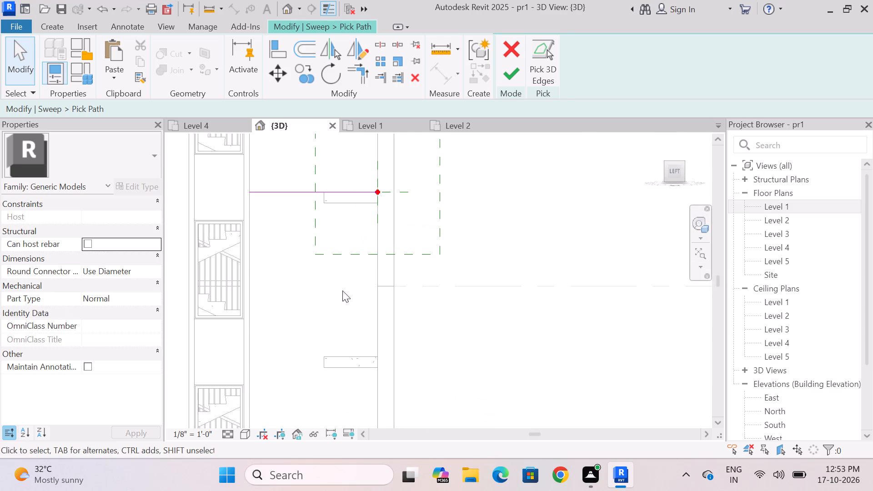
scroll(296, 289, "down", 1)
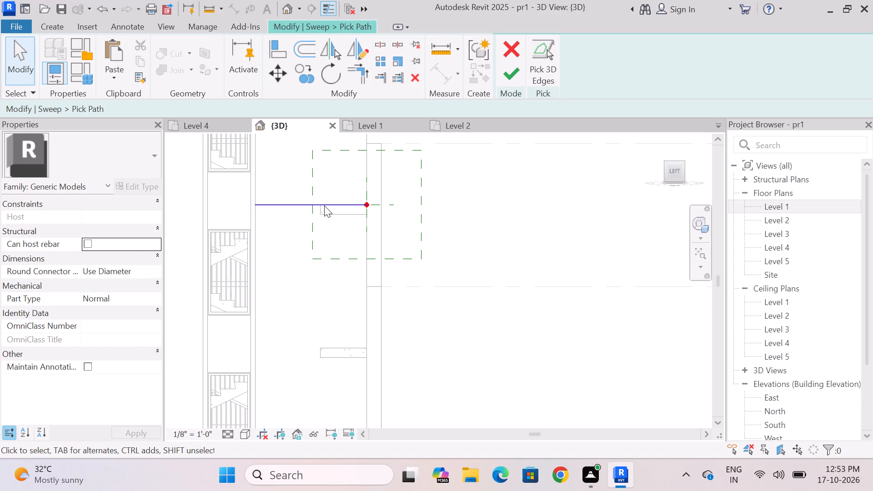
left_click(518, 71)
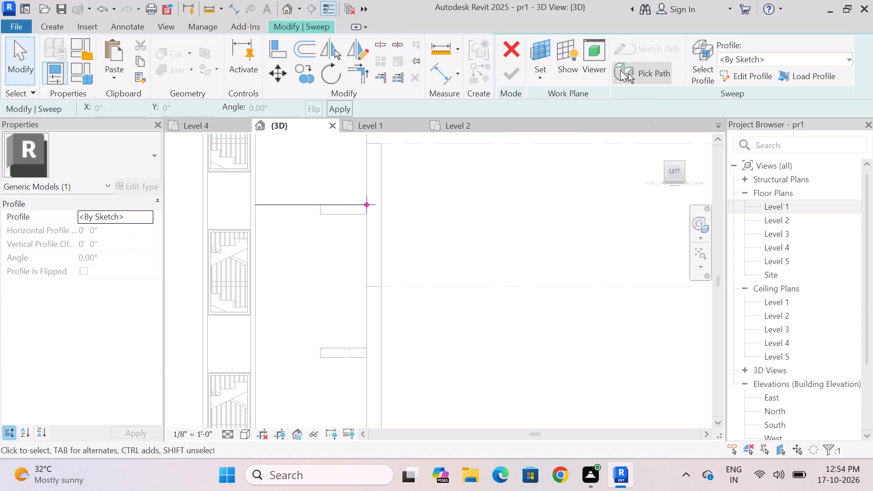
Sketch a closed rectangular sweep profile from the path's end point, 5" wide and 8" deep, matching the landing slab's thickness.
left_click(740, 74)
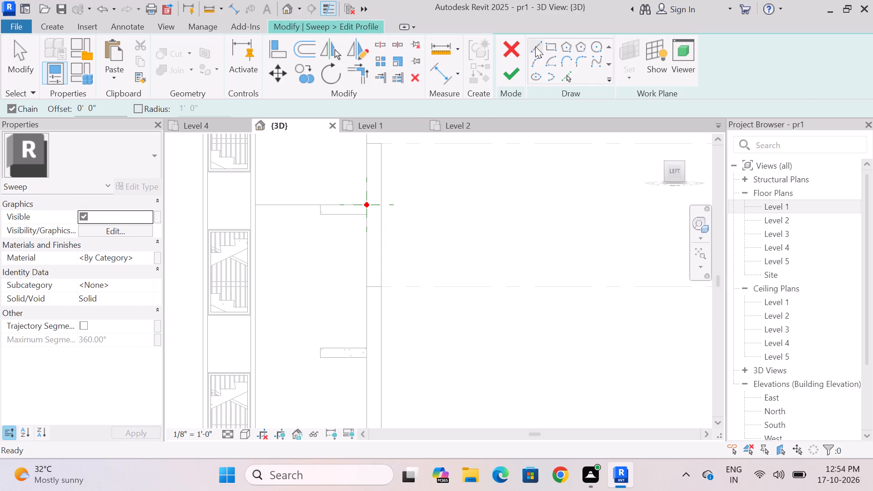
left_click(532, 45)
scroll(359, 206, "up", 17)
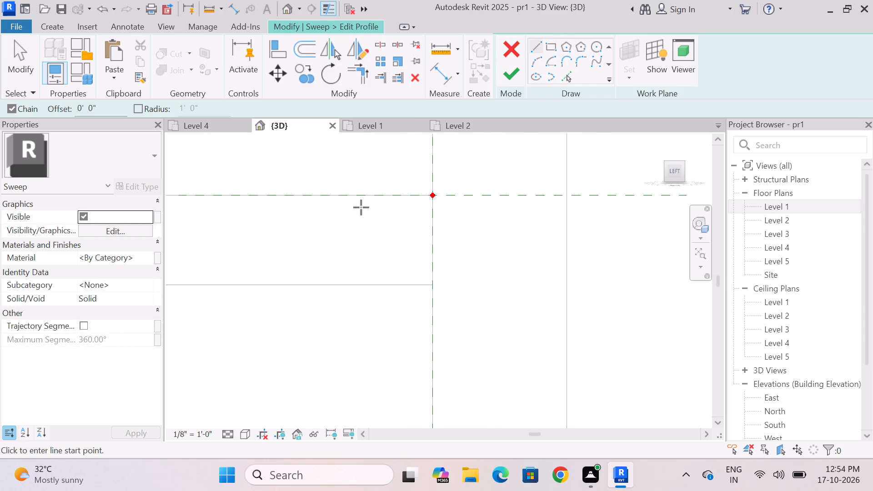
left_click(444, 194)
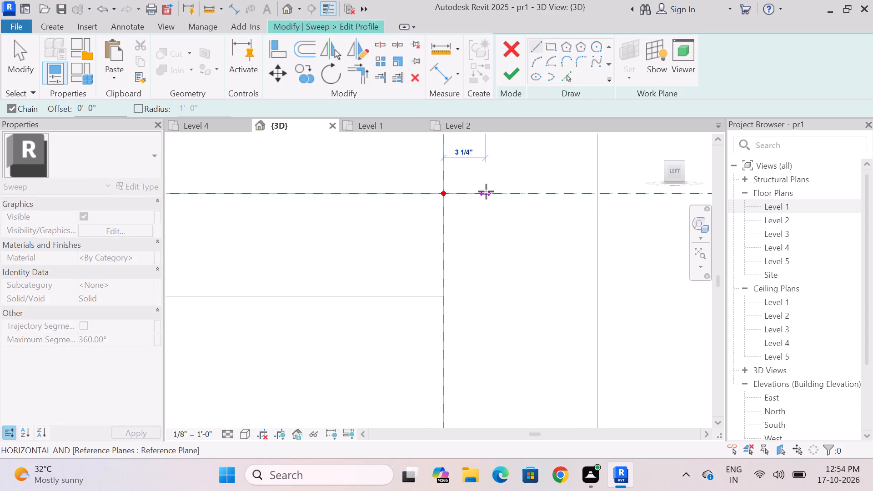
middle_click_drag(497, 191, 439, 241)
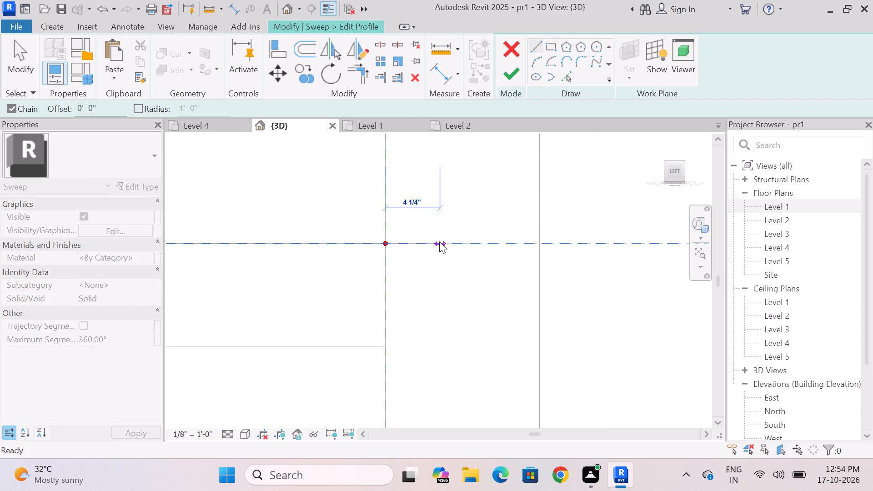
scroll(439, 241, "down", 6)
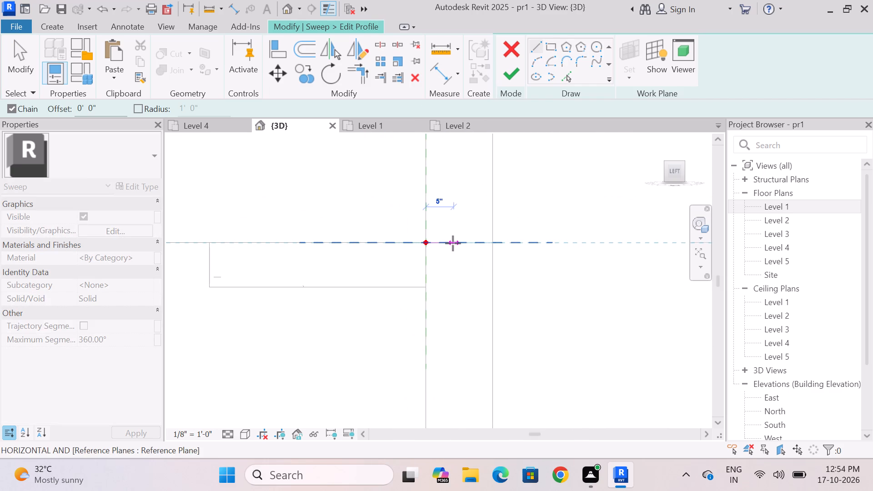
left_click(453, 243)
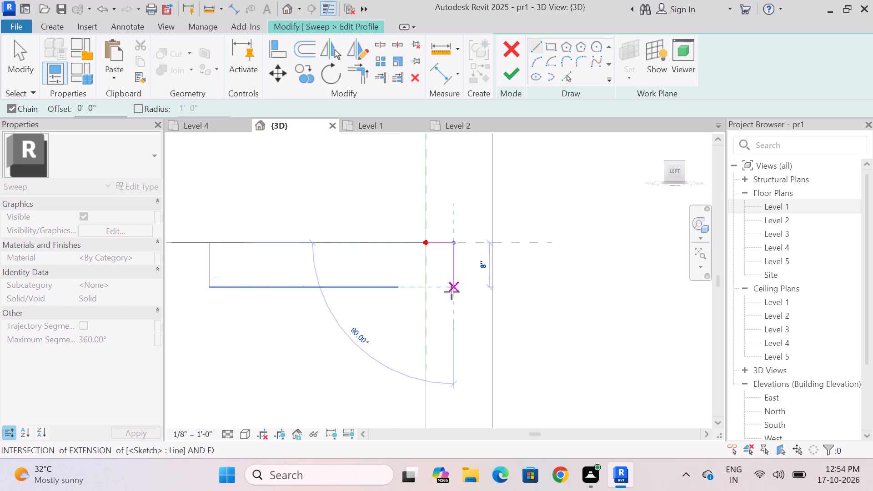
left_click(452, 292)
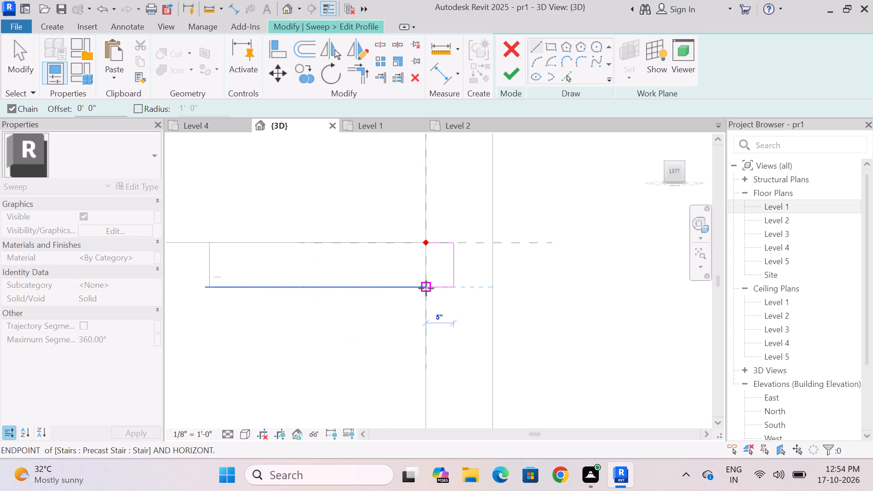
left_click(426, 288)
left_click(426, 240)
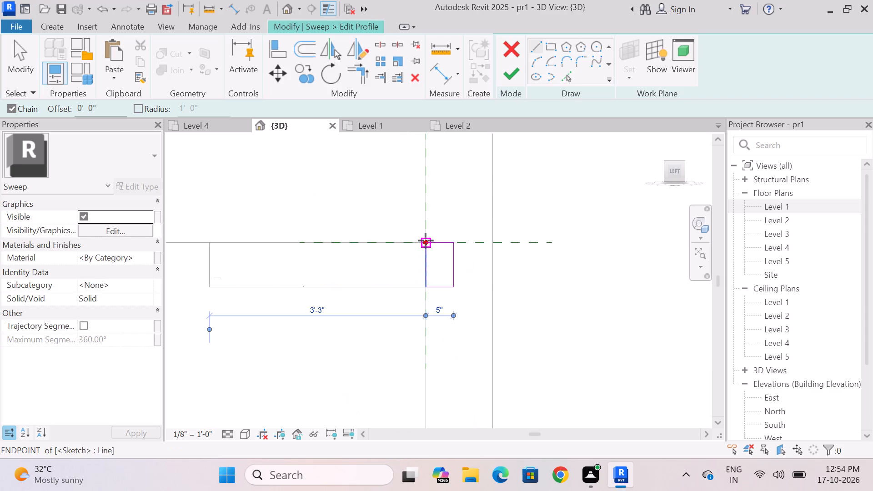
key("Escape")
Examine the sketched profile against the corner walls, window and landing slabs from several angles and in the Left view.
scroll(425, 185, "down", 12)
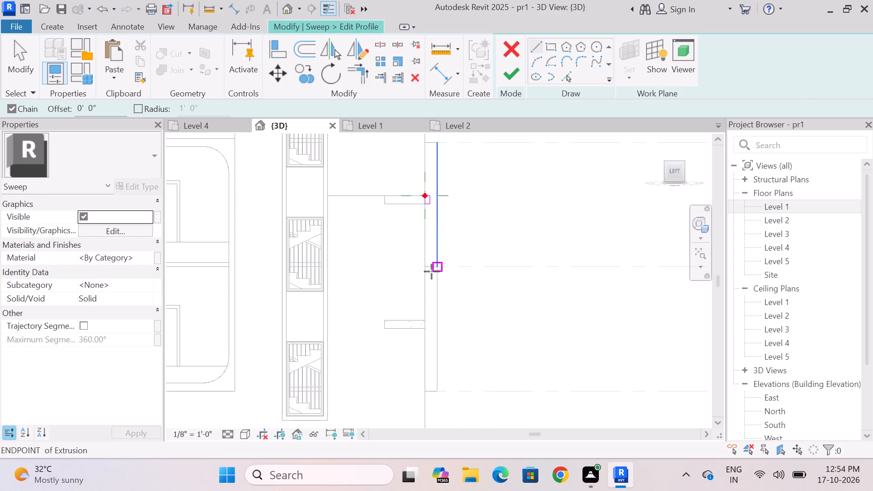
scroll(431, 272, "up", 8)
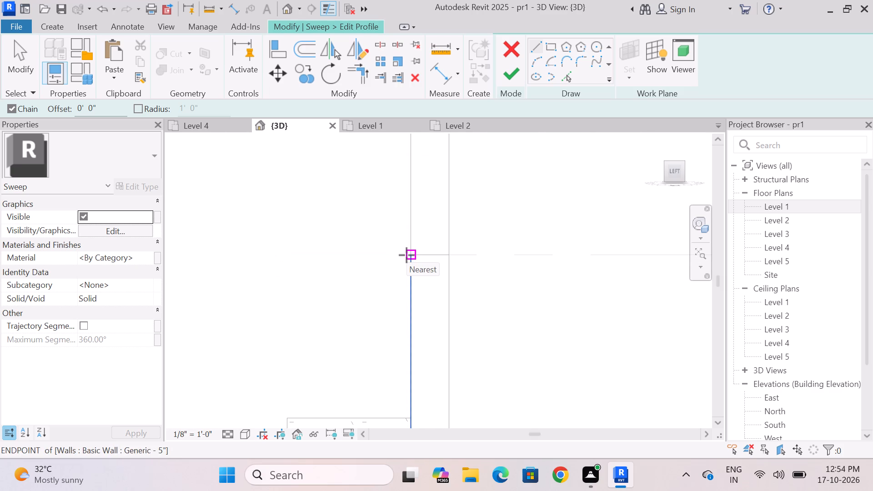
scroll(406, 254, "down", 9)
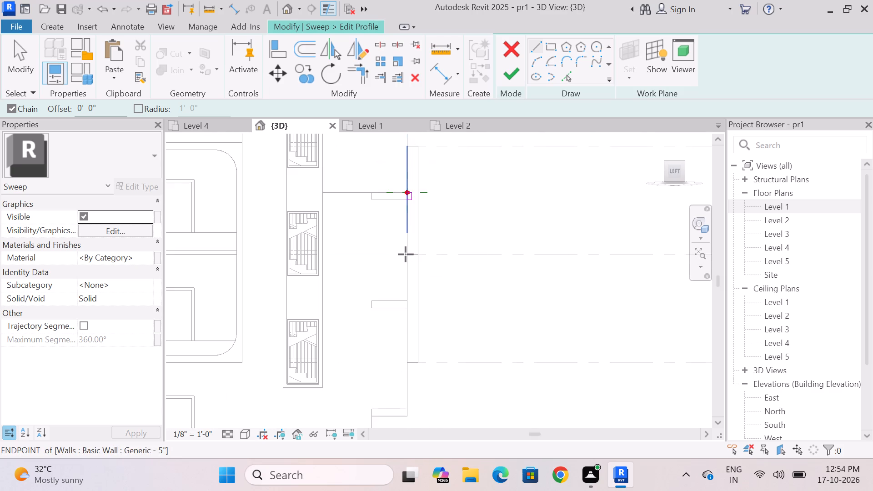
scroll(406, 254, "up", 3)
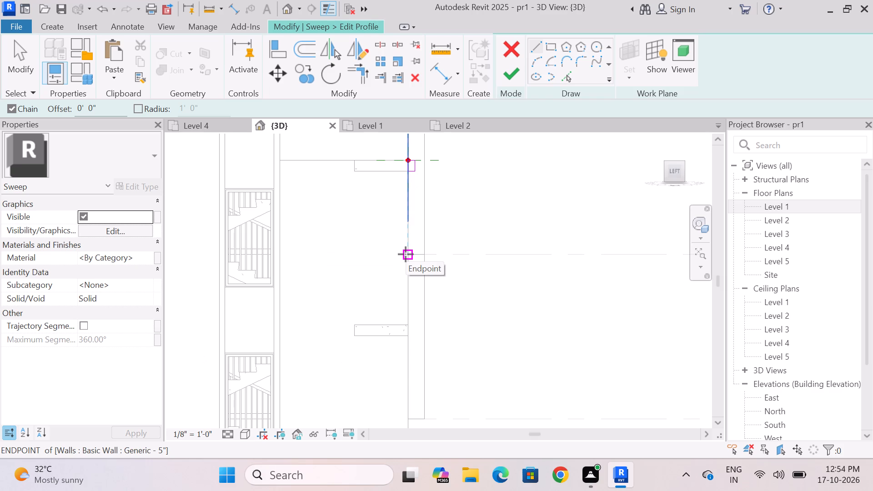
scroll(331, 278, "down", 2)
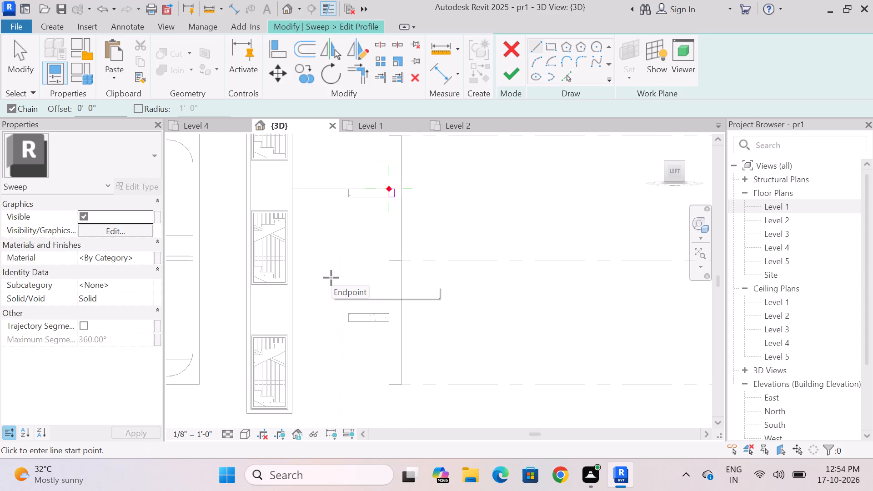
middle_click_drag(448, 287, 394, 308, "shift")
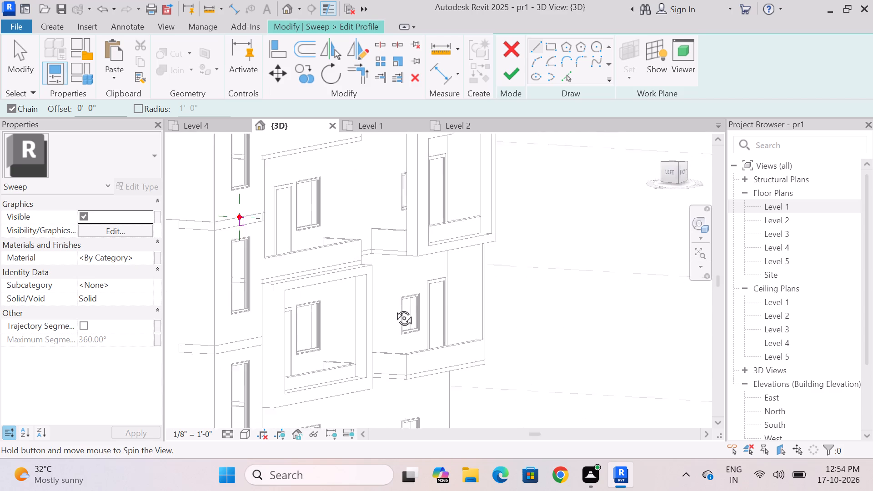
middle_click_drag(394, 308, 391, 308, "shift")
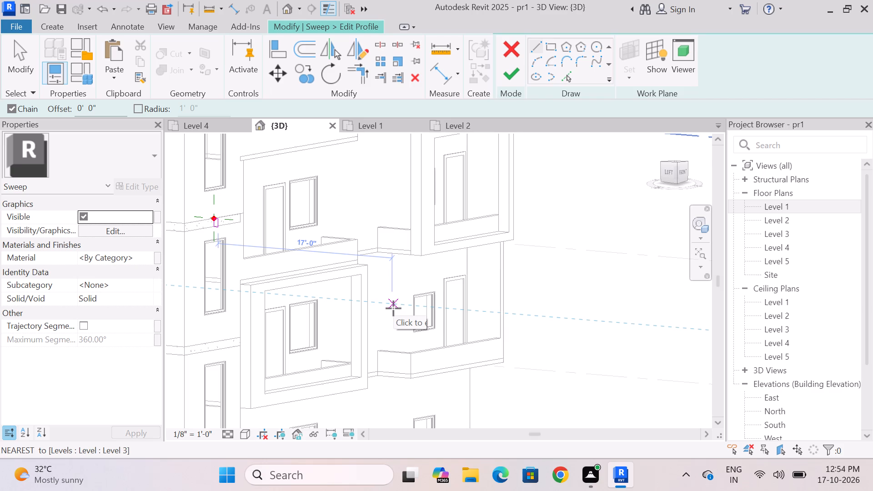
left_click(665, 174)
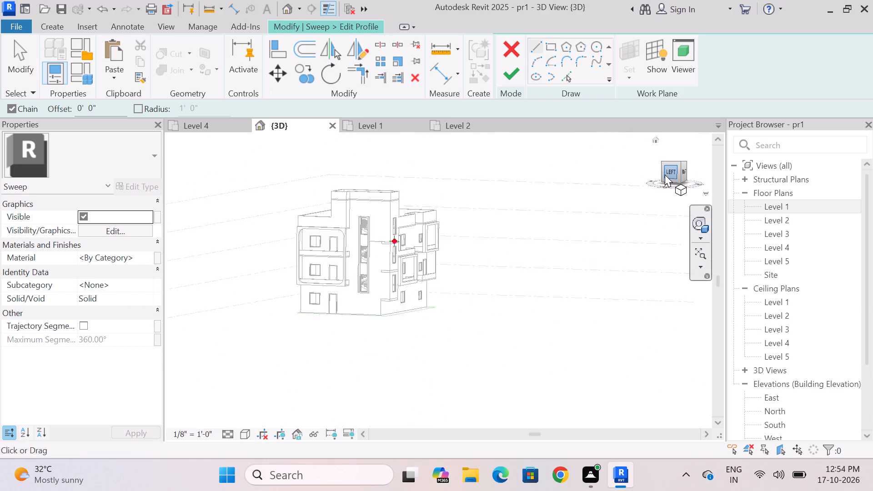
scroll(437, 261, "up", 16)
scroll(445, 210, "down", 4)
scroll(468, 313, "up", 5)
scroll(450, 191, "down", 4)
middle_click_drag(498, 289, 471, 292, "shift")
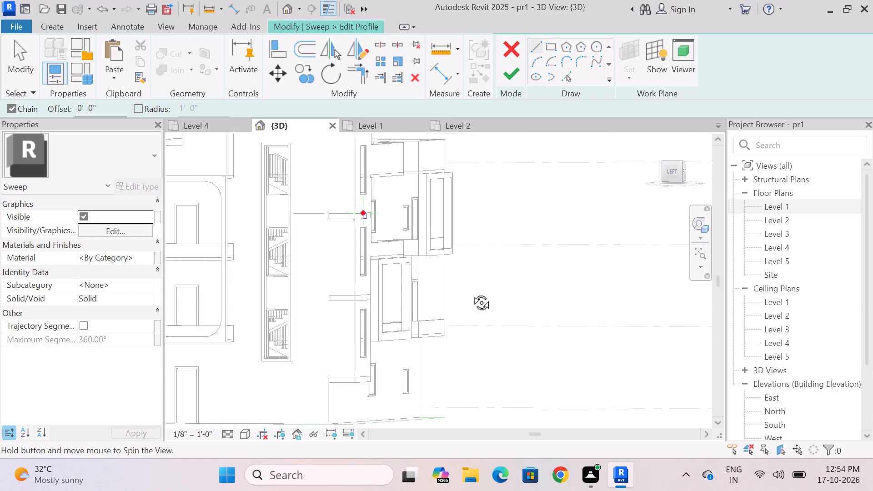
middle_click_drag(471, 292, 470, 292, "shift")
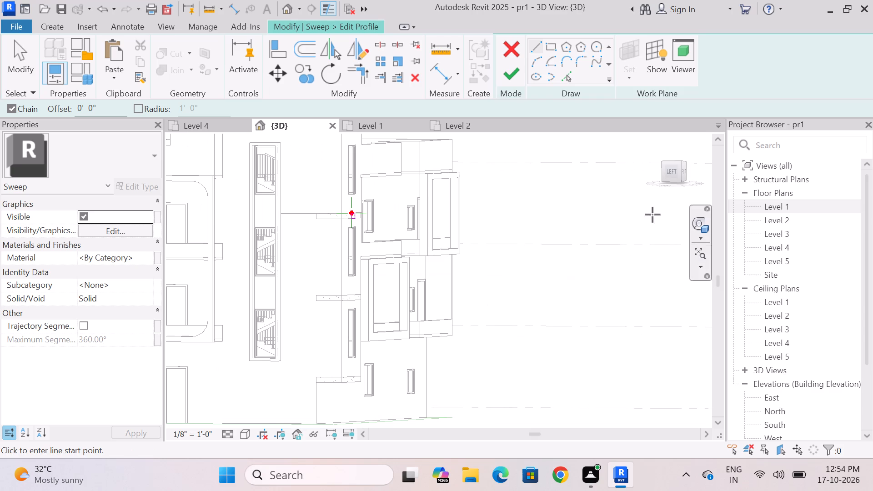
left_click(672, 170)
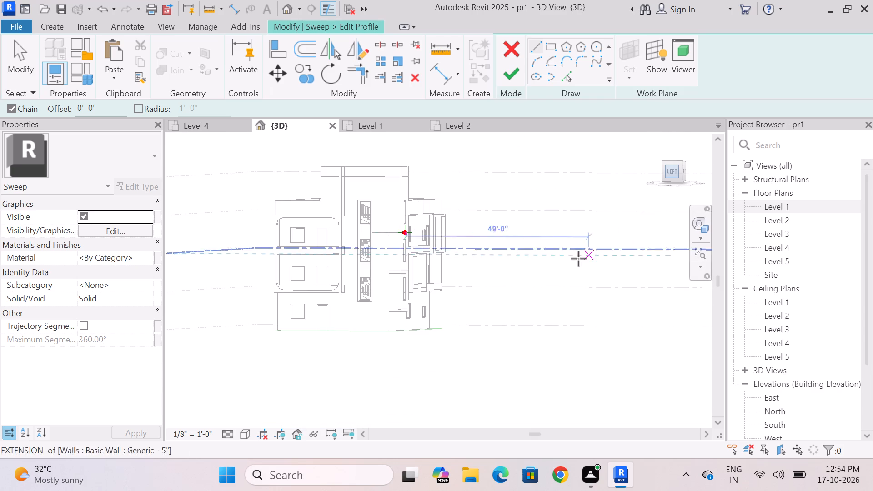
scroll(446, 286, "up", 15)
key("Escape")
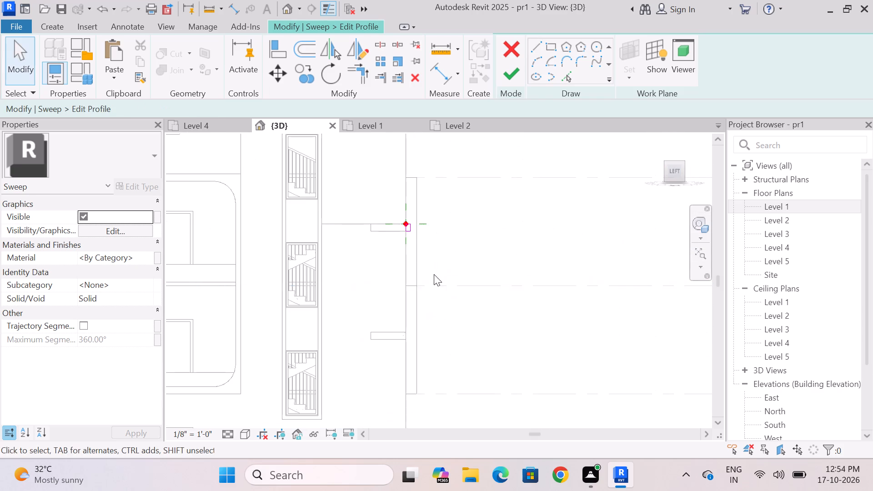
Stretch the profile by moving its bottom edge down to the top of the landing slab below.
scroll(429, 267, "up", 9)
scroll(406, 205, "down", 6)
scroll(400, 217, "up", 4)
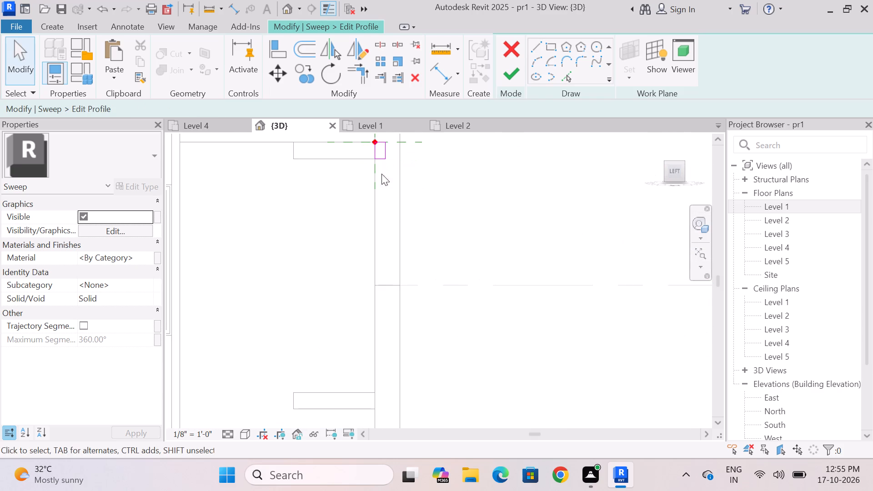
left_click_drag(376, 152, 379, 353)
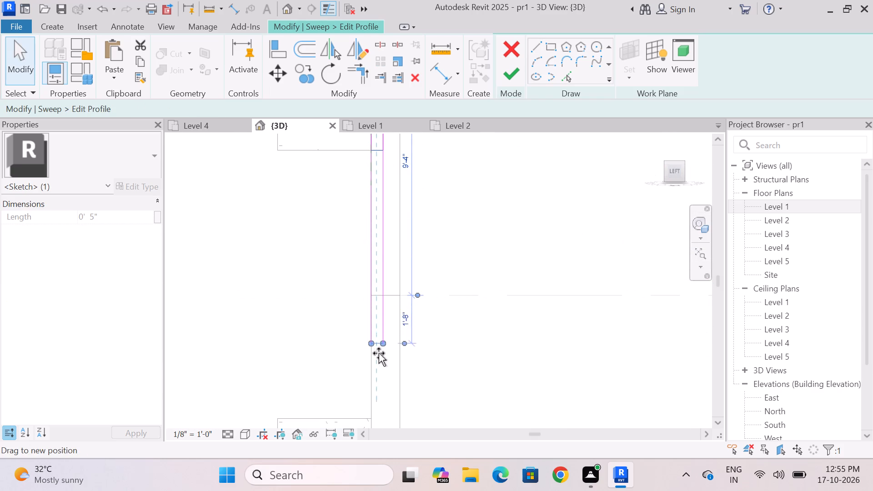
left_click_drag(379, 353, 379, 419)
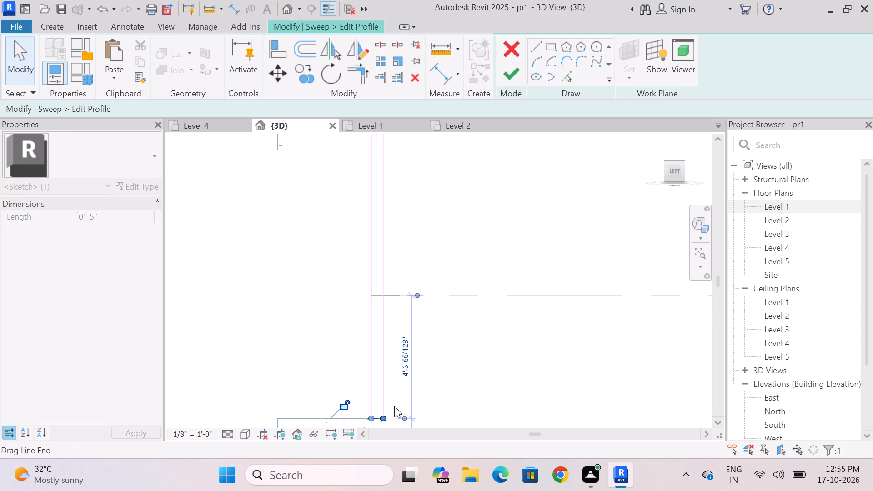
key("Escape")
Check the stretched profile against the tower window and lower slab, and finish both the profile and the sweep.
middle_click_drag(566, 287, 535, 297, "shift")
scroll(561, 225, "down", 7)
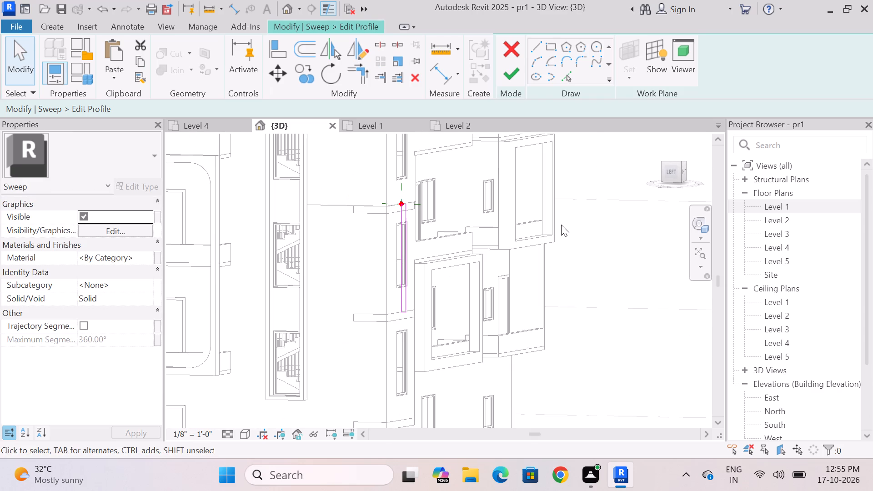
scroll(422, 285, "up", 7)
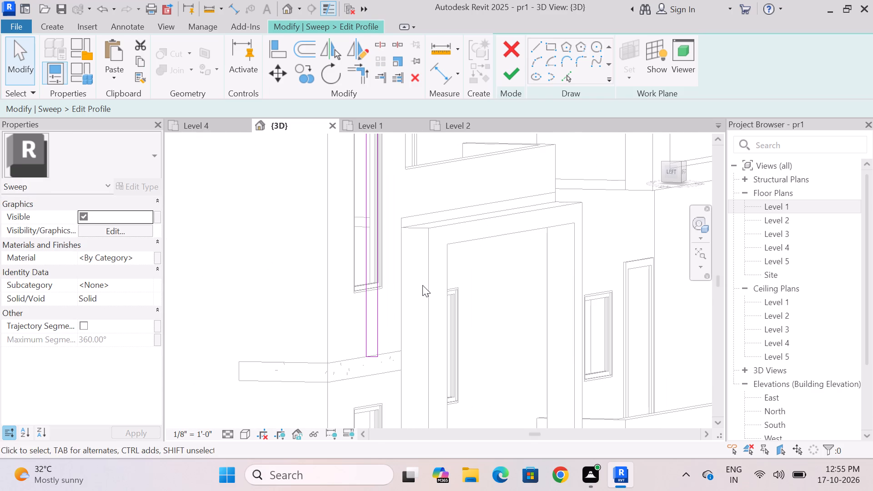
scroll(421, 286, "down", 3)
left_click(673, 170)
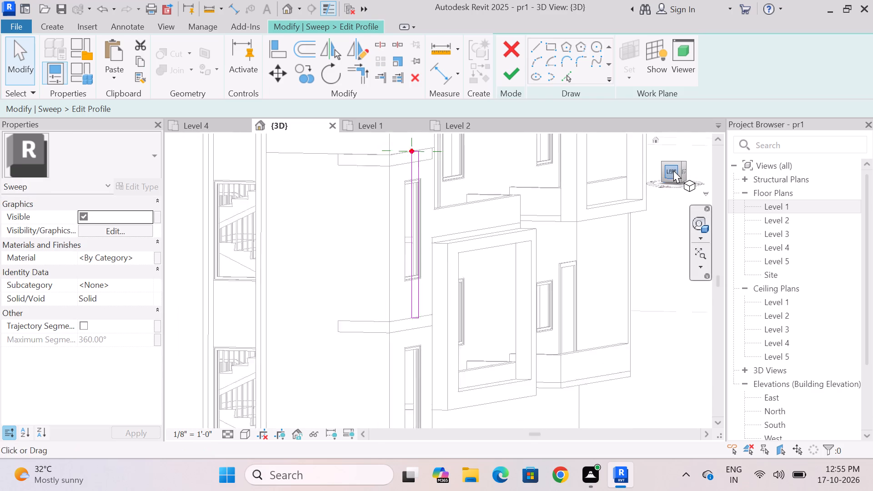
scroll(446, 265, "up", 4)
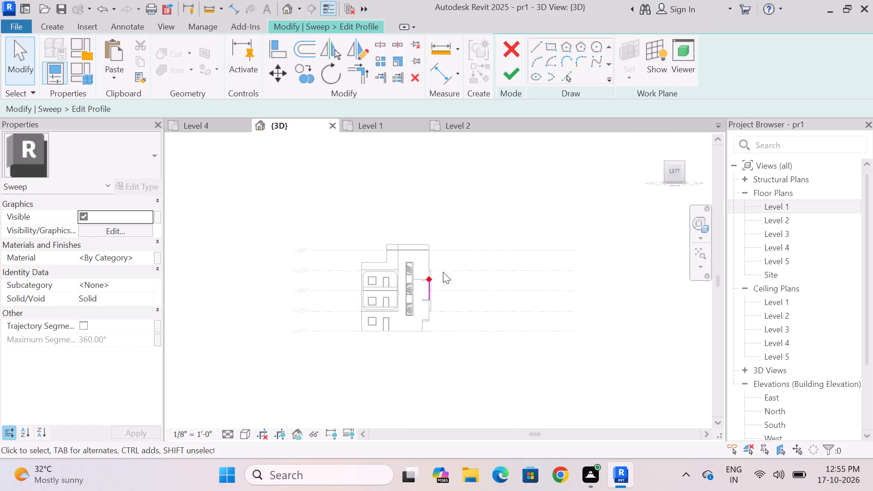
scroll(443, 272, "up", 2)
left_click(514, 78)
left_click(514, 78)
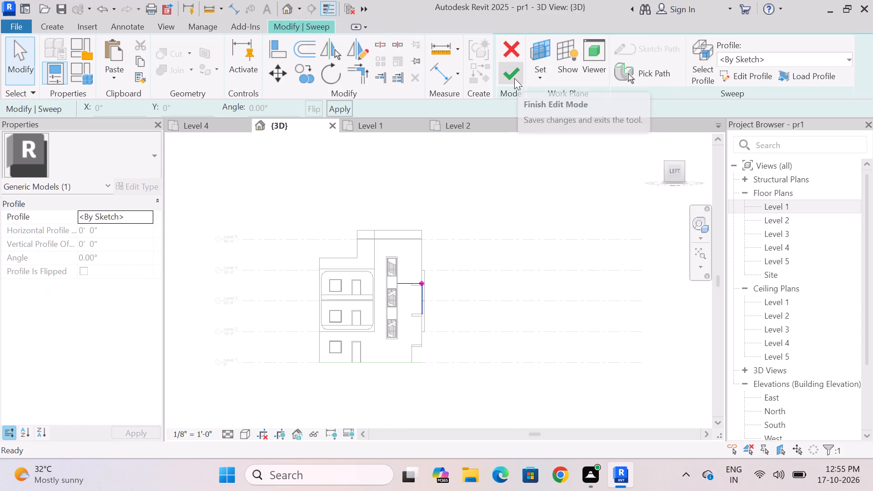
Examine the new sweep around the stair tower corner from the front and left sides.
middle_click_drag(508, 217, 351, 232, "shift")
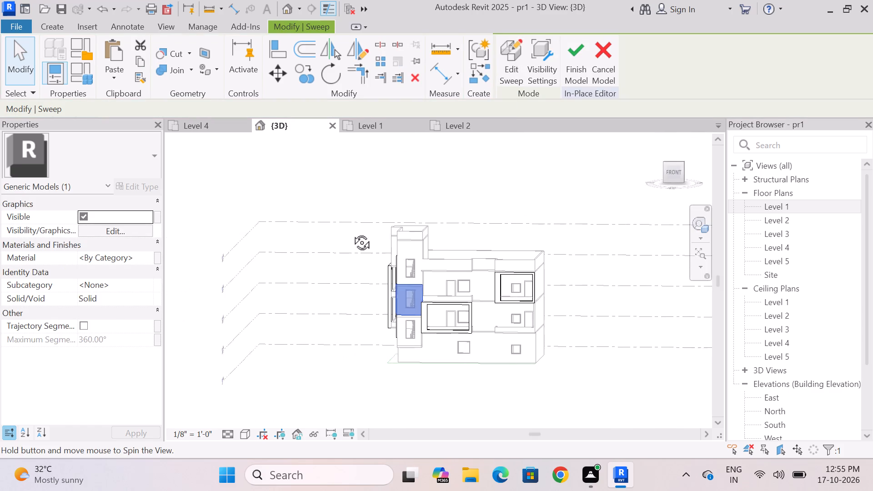
middle_click_drag(351, 232, 351, 233, "shift")
key("Escape")
scroll(396, 323, "up", 8)
scroll(441, 224, "down", 4)
middle_click_drag(431, 275, 443, 249, "shift")
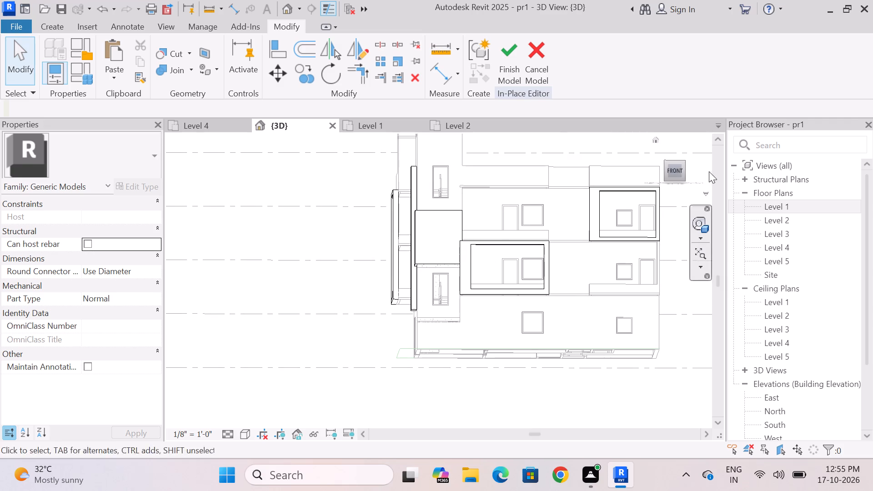
left_click(677, 170)
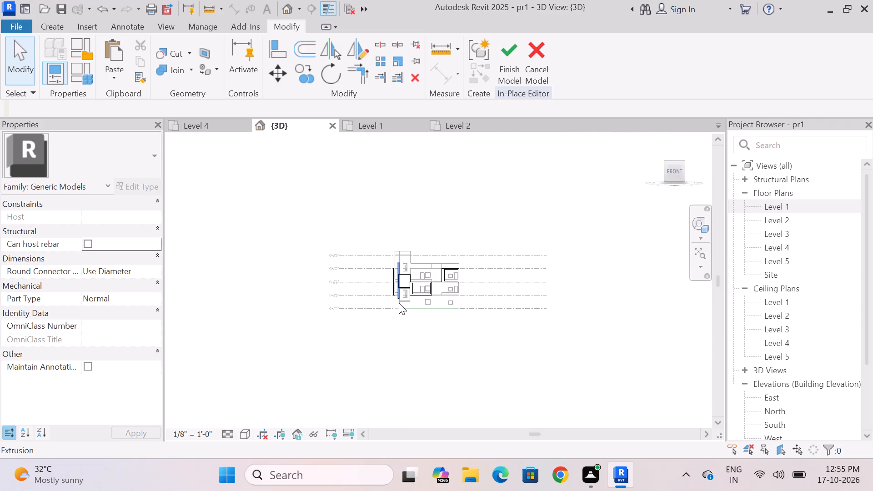
scroll(385, 292, "up", 10)
middle_click_drag(351, 314, 431, 326, "shift")
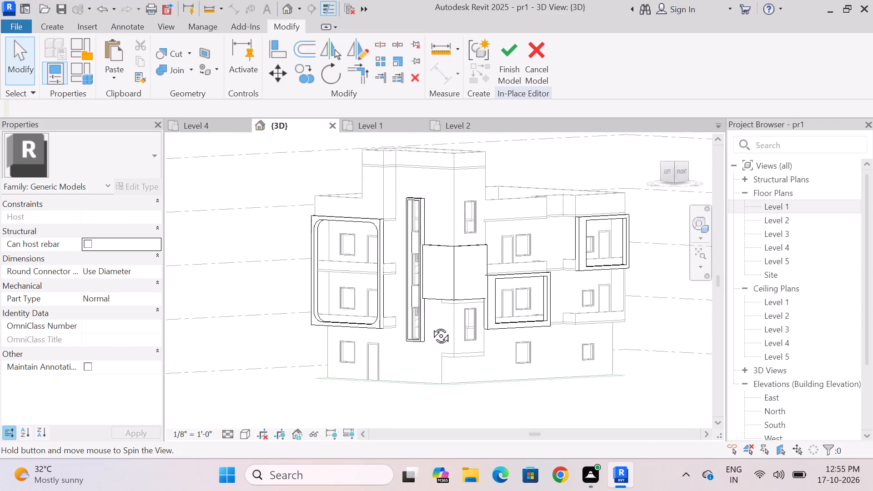
middle_click_drag(431, 326, 339, 328, "shift")
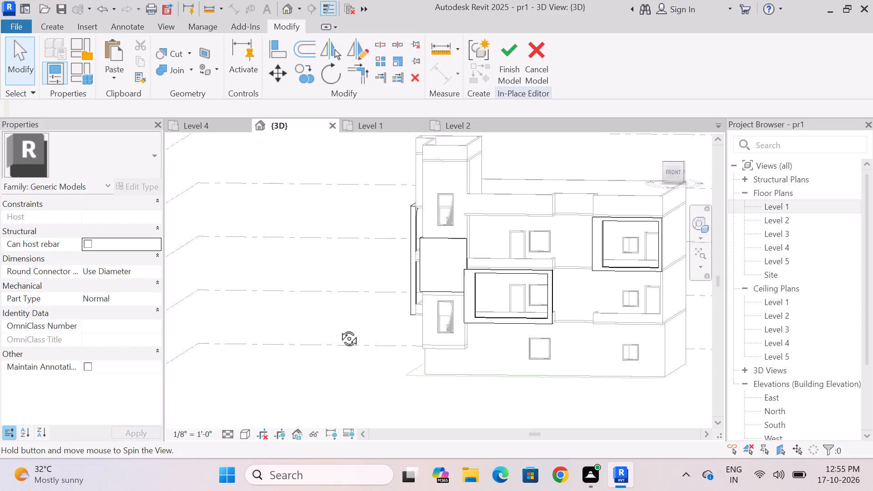
middle_click_drag(339, 328, 360, 320, "shift")
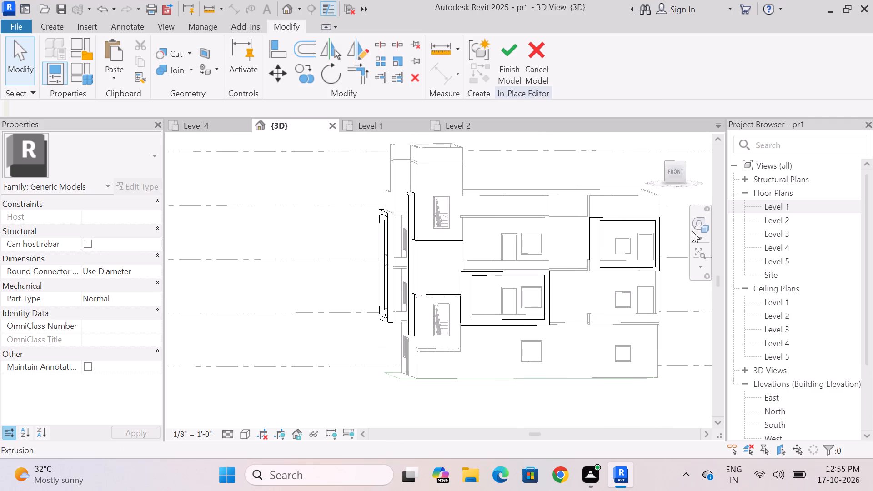
left_click(680, 172)
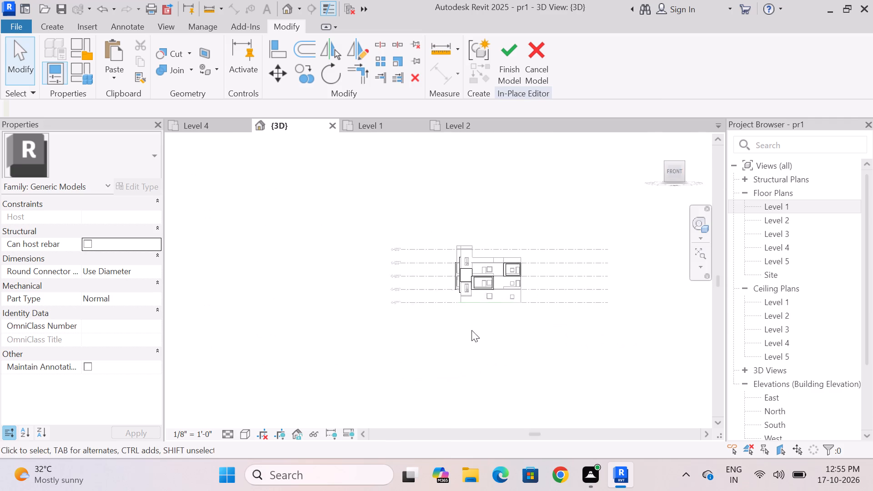
Start a void extrusion using the front face of the swept stair tower panel as its work plane.
scroll(409, 303, "up", 13)
left_click(398, 265)
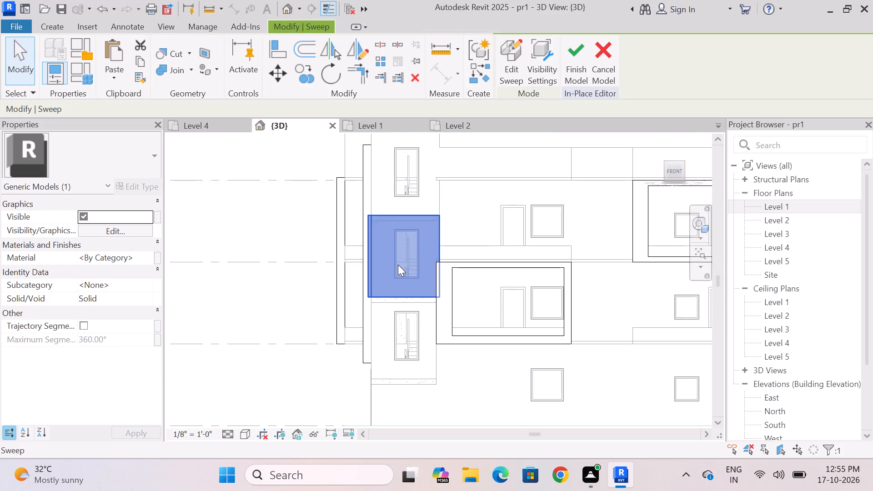
scroll(398, 265, "up", 7)
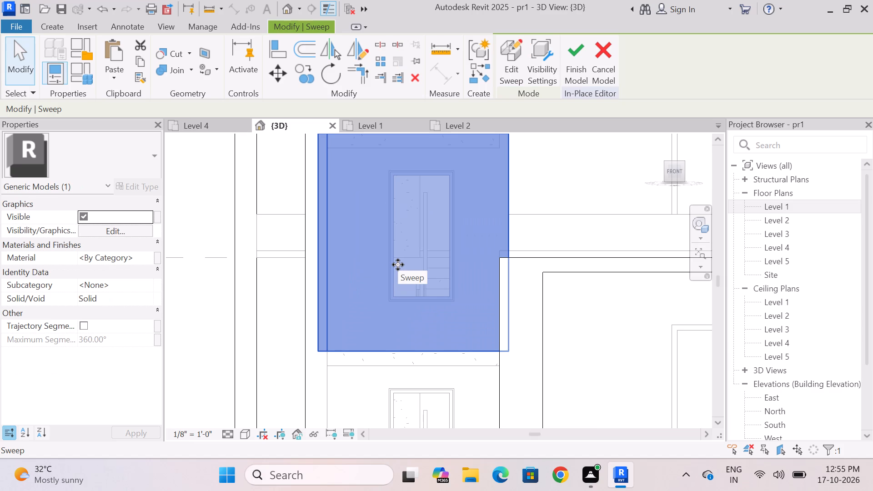
left_click(57, 30)
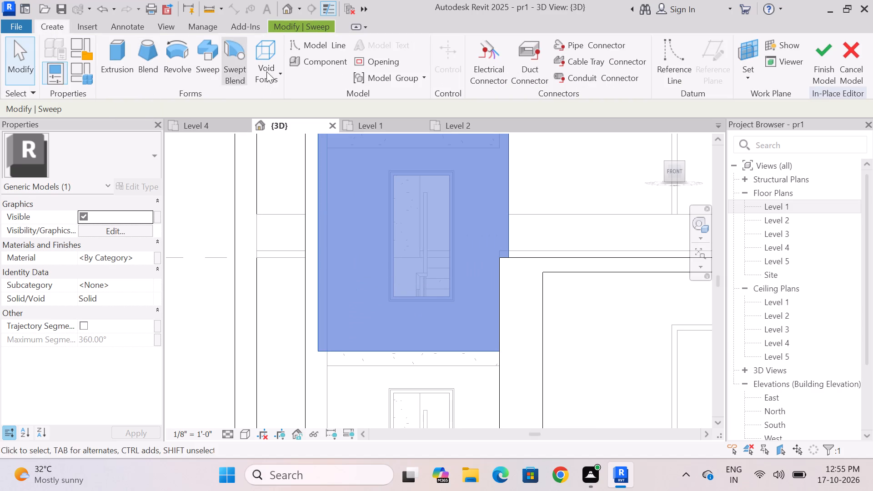
left_click(277, 75)
left_click(285, 109)
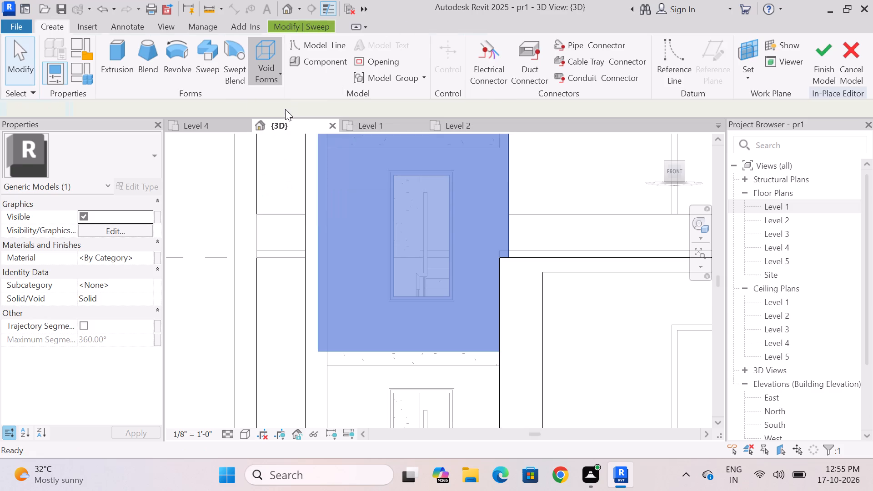
left_click(714, 55)
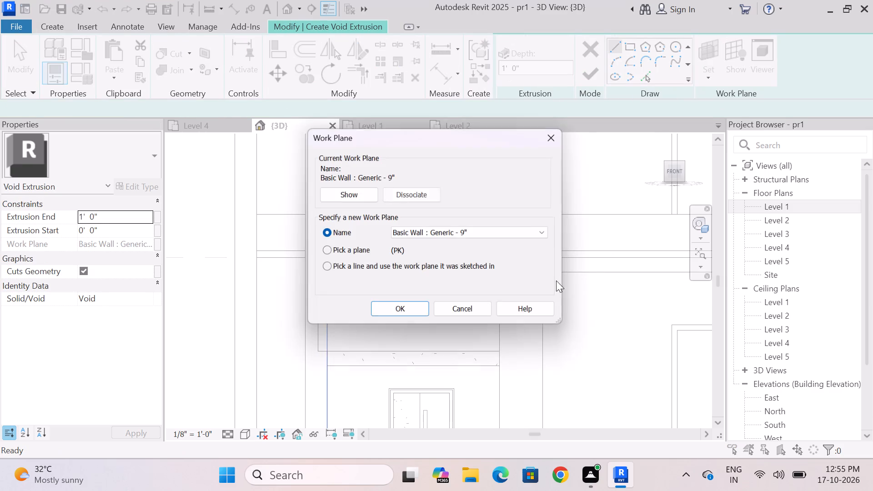
left_click(322, 251)
left_click(403, 310)
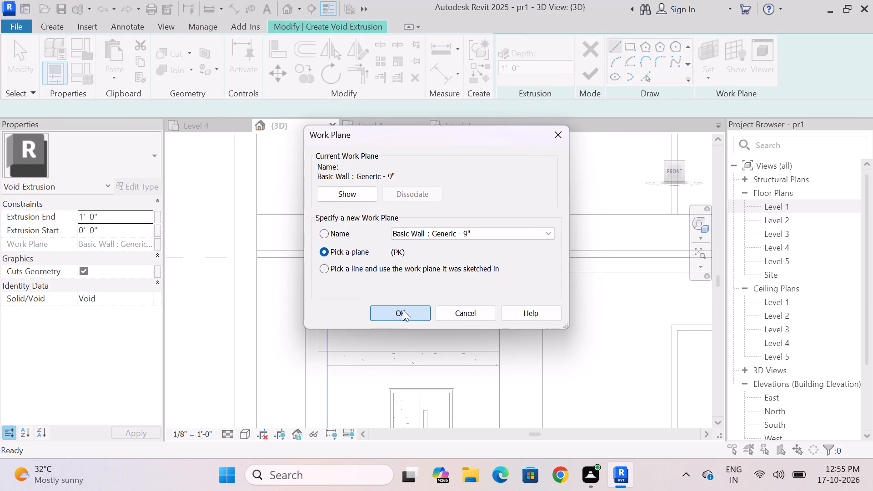
left_click(404, 214)
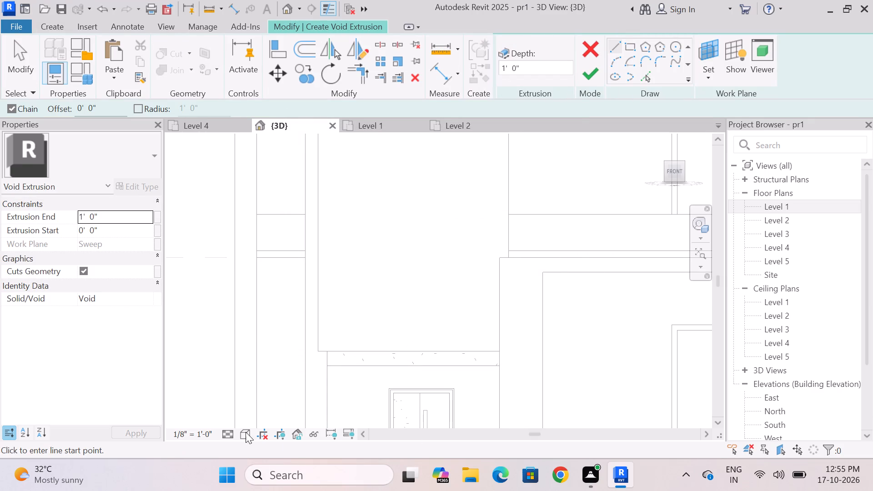
In Wireframe display, sketch a rectangle along the outer edge of the stairwell window behind the panel and finish the 1' 0" deep void extrusion.
left_click(246, 432)
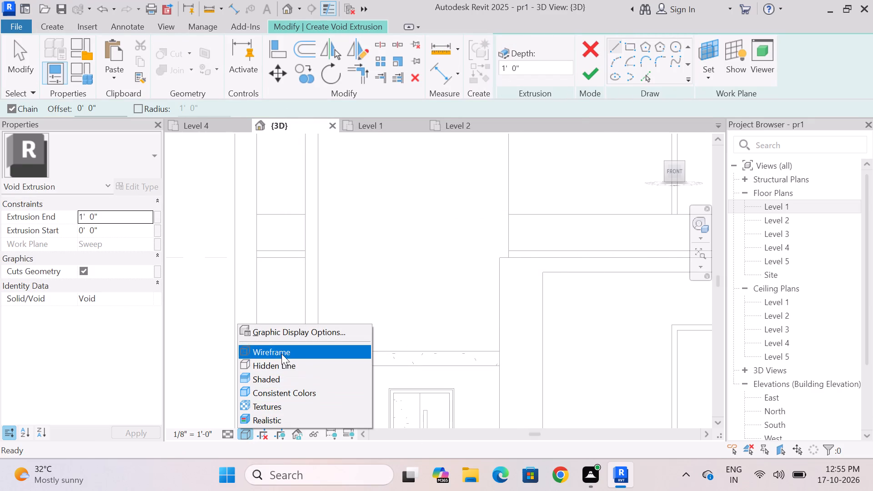
left_click(281, 354)
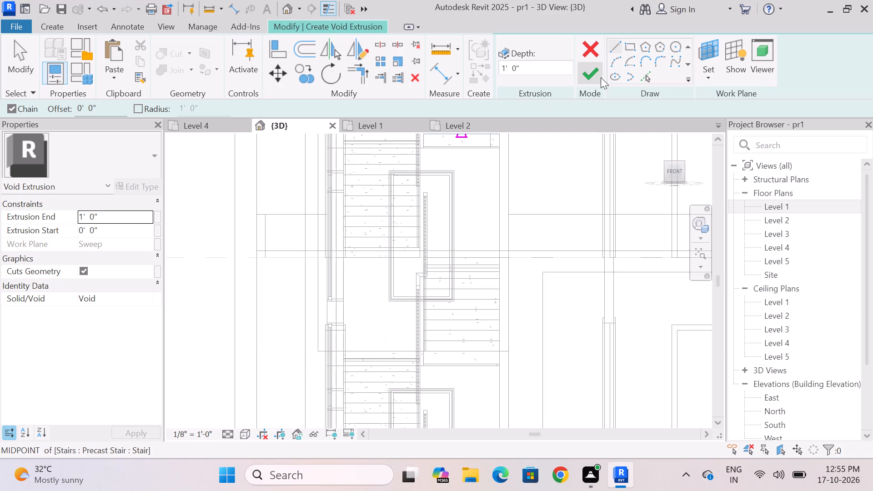
left_click(627, 45)
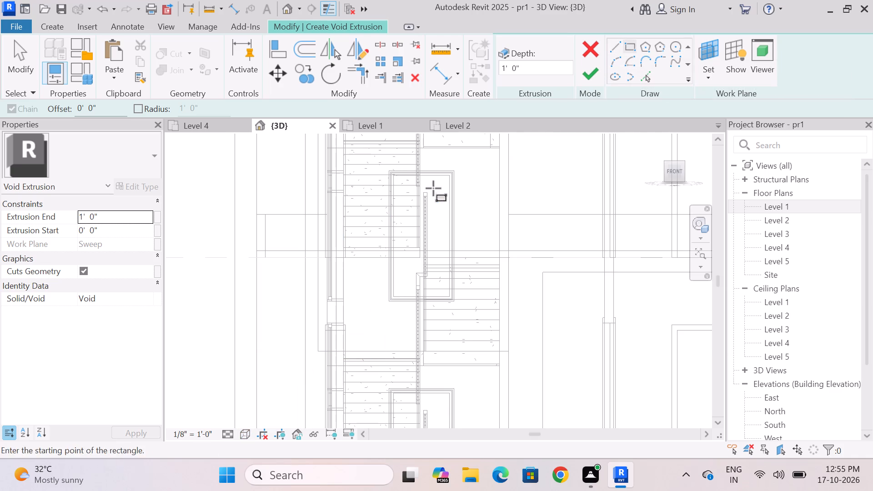
scroll(393, 170, "up", 16)
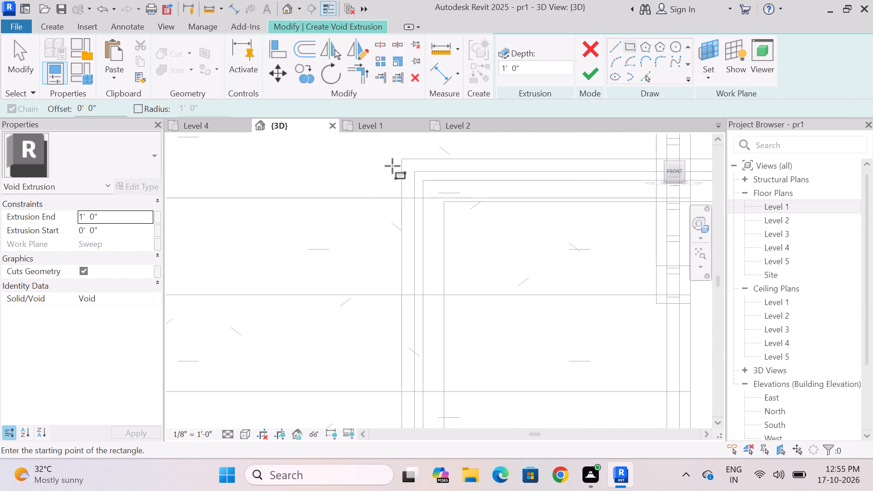
left_click(402, 158)
scroll(403, 161, "down", 10)
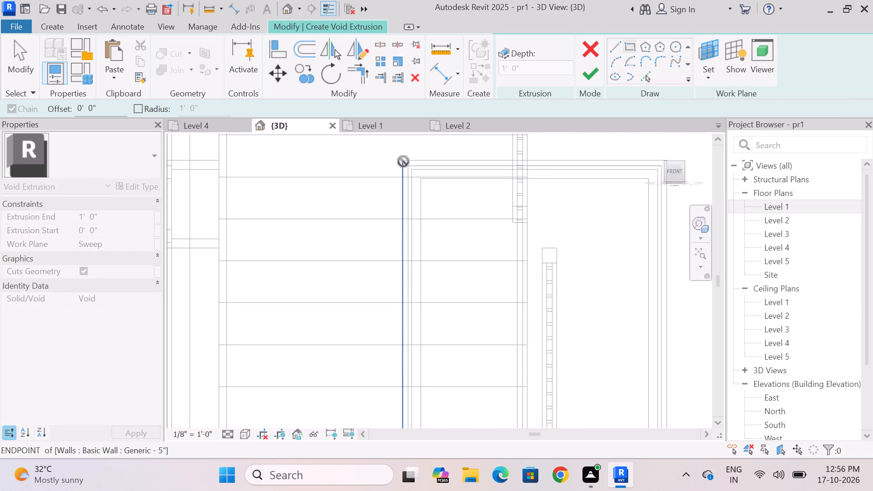
scroll(403, 161, "down", 2)
scroll(518, 400, "up", 11)
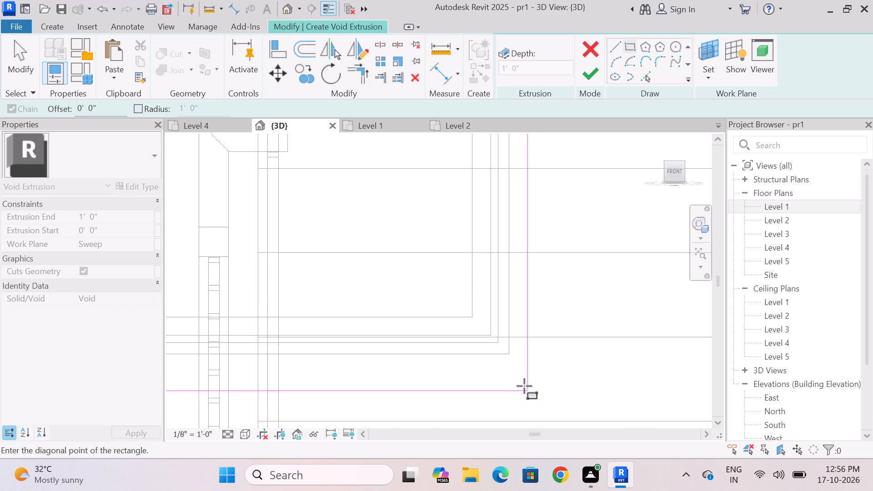
left_click(512, 357)
key("Escape")
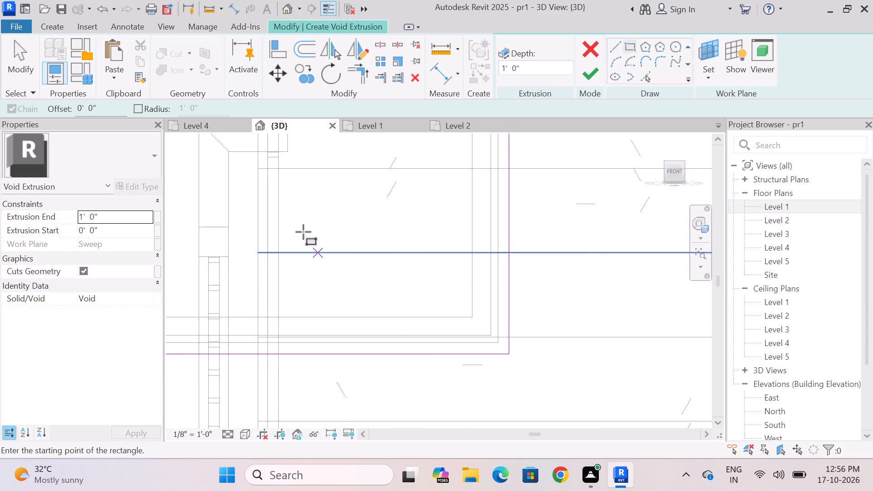
scroll(291, 219, "down", 17)
left_click(588, 69)
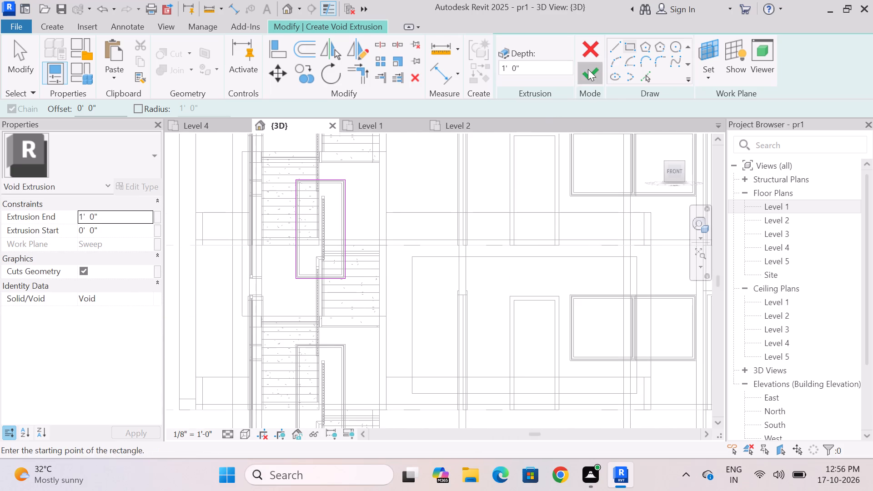
Return the 3D view to Hidden Line display.
scroll(511, 204, "down", 3)
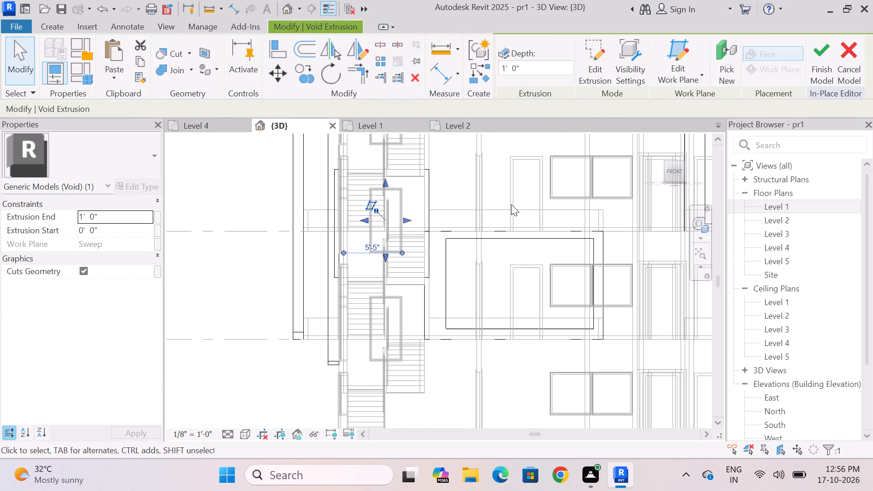
left_click(181, 55)
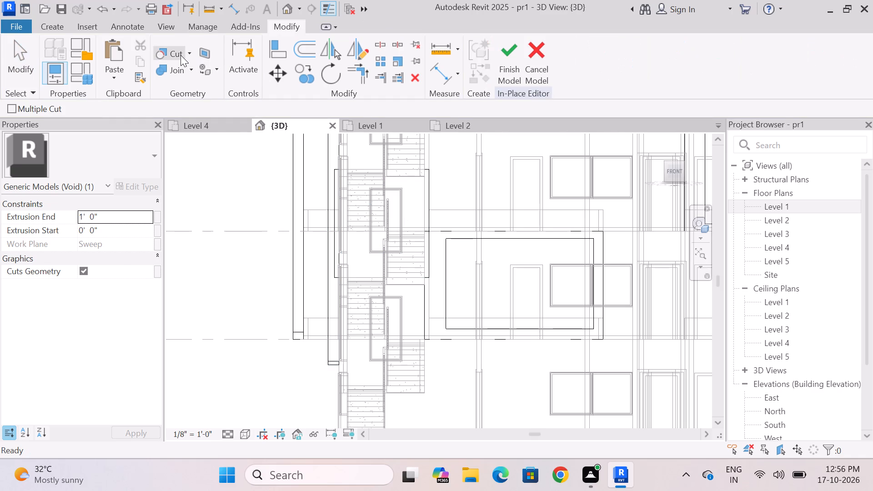
left_click(241, 434)
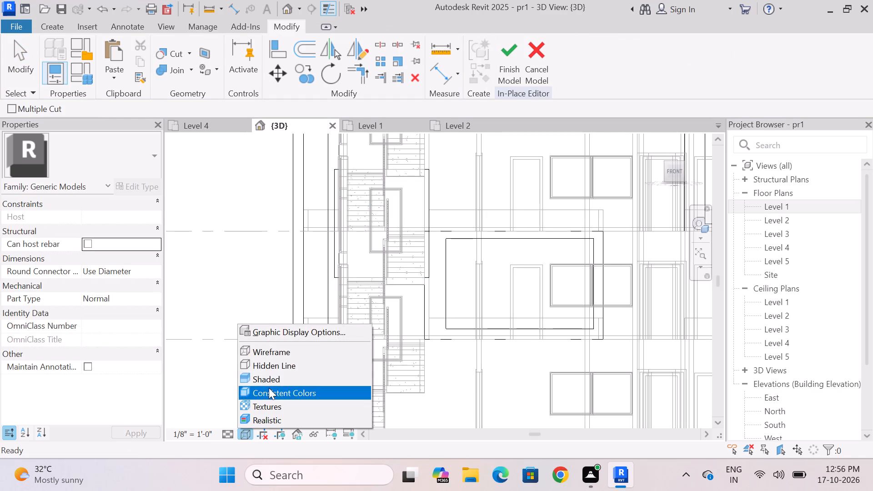
left_click(277, 364)
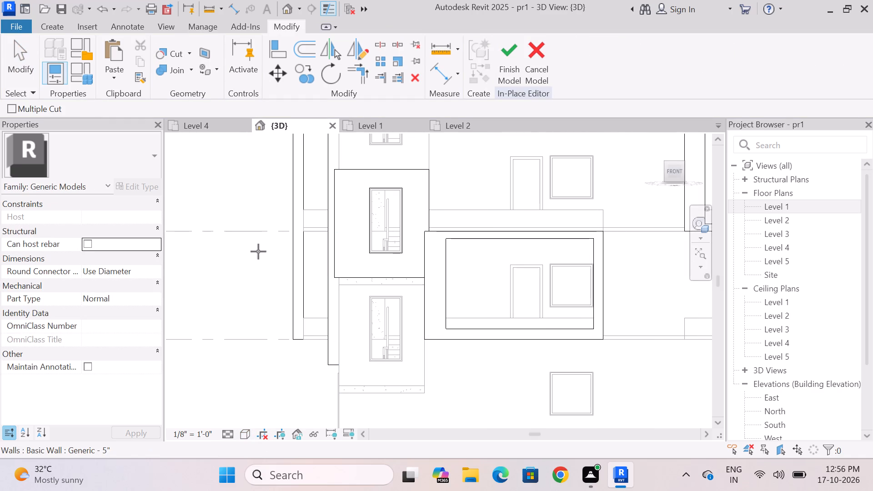
key("Escape")
Examine the wrapped corner panel and its window area from the tower corner and the building's left side.
middle_click_drag(245, 298, 322, 326, "shift")
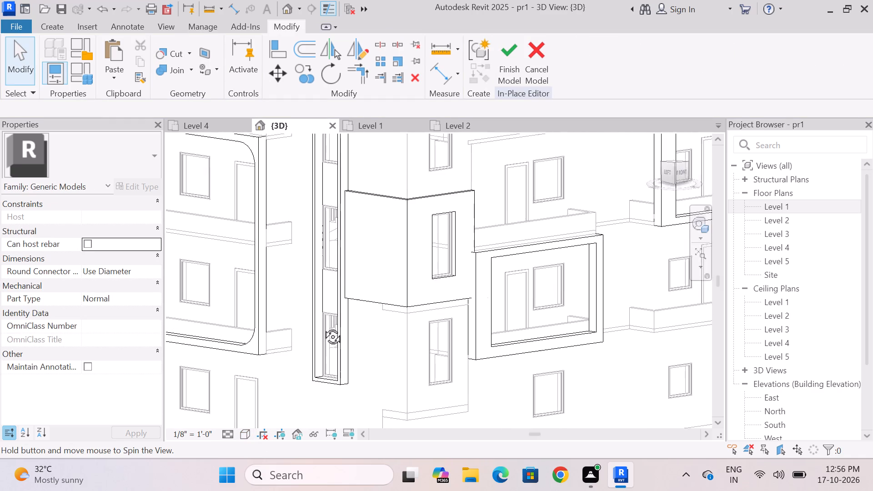
middle_click_drag(322, 326, 333, 329, "shift")
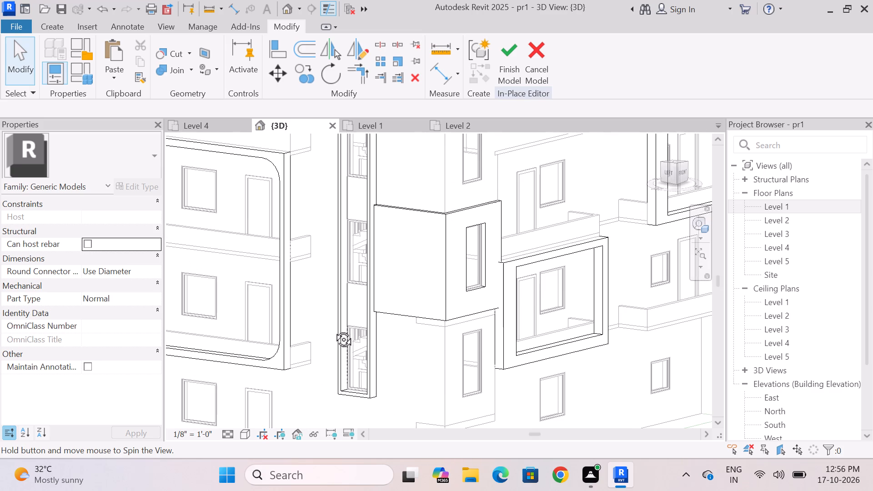
middle_click_drag(333, 329, 355, 312, "shift")
scroll(351, 315, "down", 7)
middle_click_drag(482, 383, 526, 383, "shift")
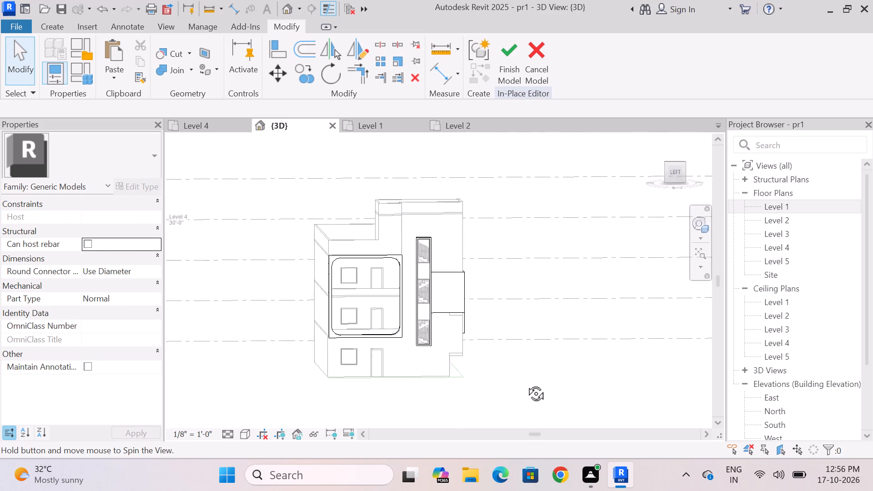
middle_click_drag(526, 383, 516, 385, "shift")
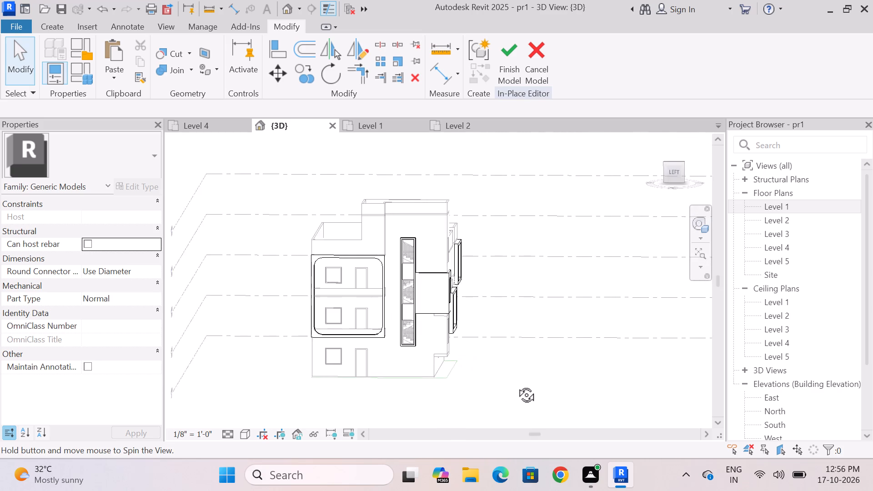
middle_click_drag(516, 385, 521, 381, "shift")
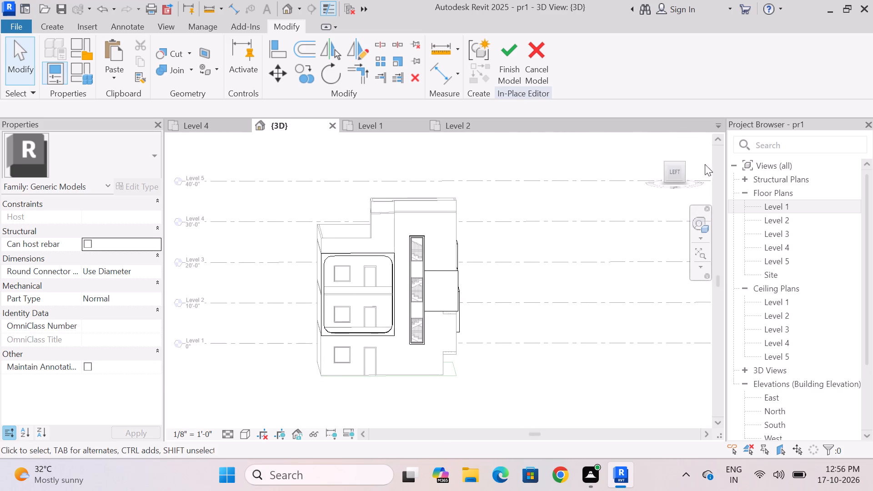
From the Left view, start a solid extrusion on the stair tower's side wall face with a depth of 4".
left_click(675, 173)
scroll(431, 298, "up", 10)
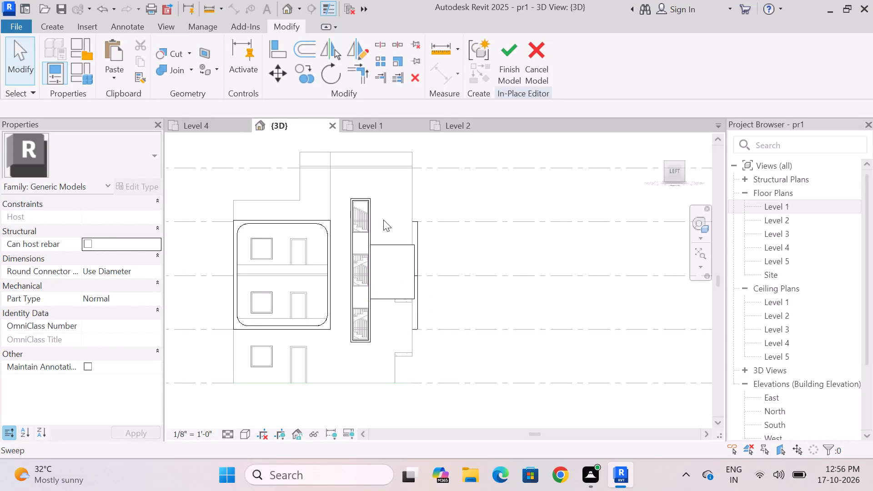
left_click(52, 29)
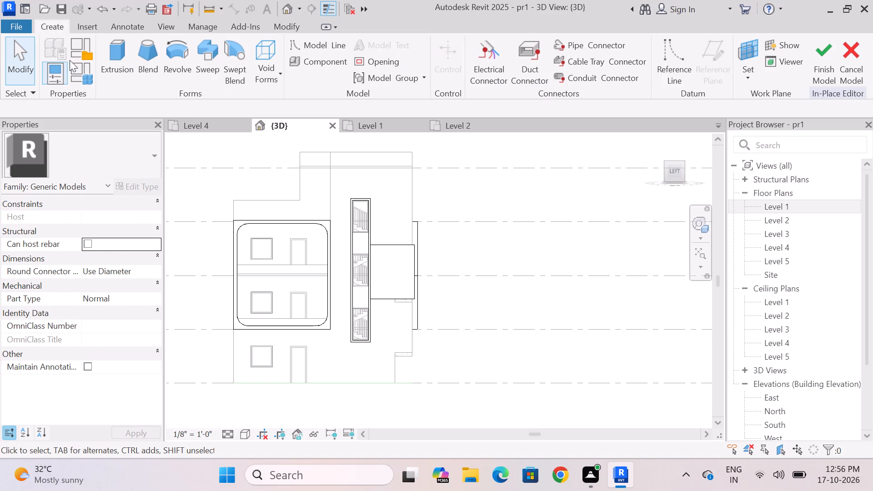
left_click(127, 45)
left_click(709, 59)
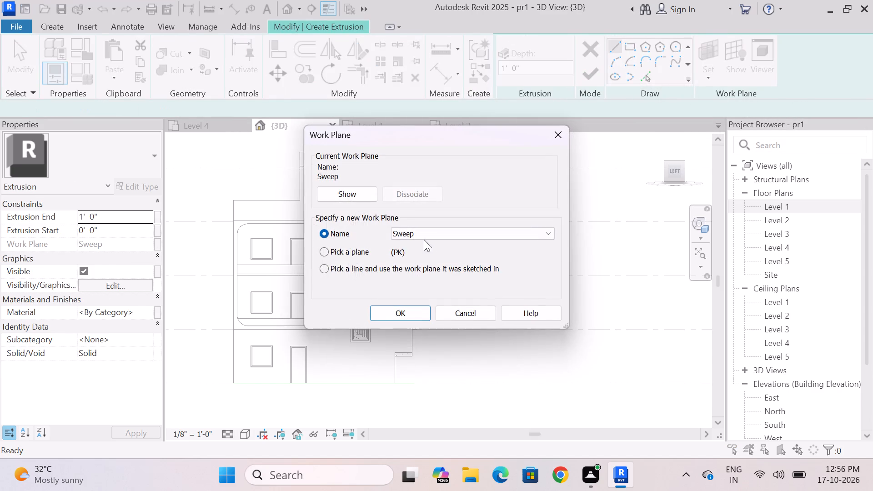
left_click(325, 250)
left_click(401, 320)
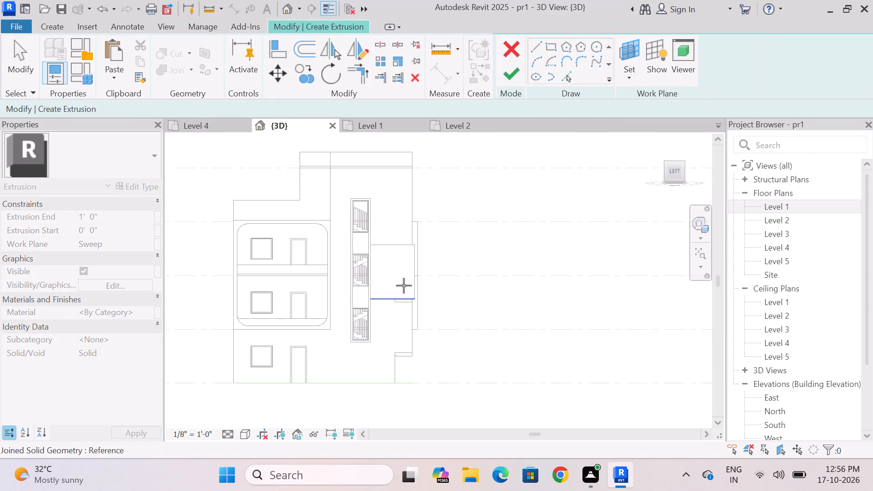
left_click(342, 267)
left_click(534, 70)
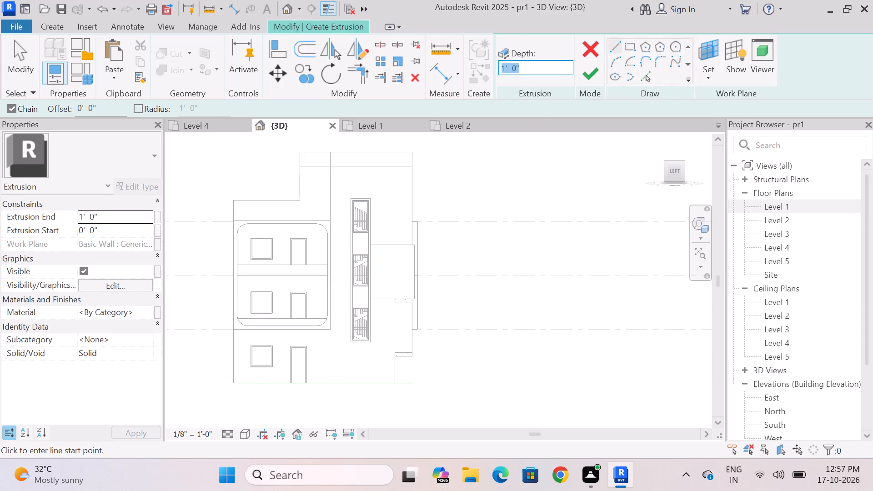
key("BackSpace")
key("4")
key("shift+quotedbl")
key("Return")
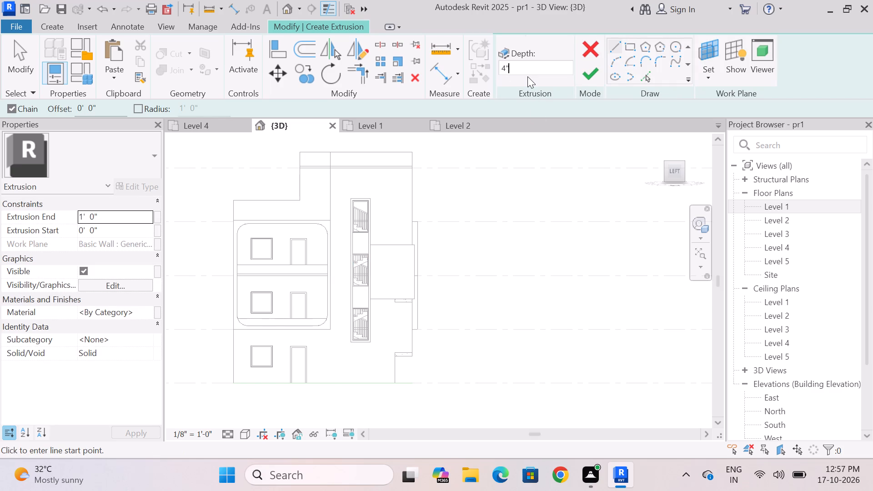
Sketch a vertical rectangle about 1'-0" wide and 26'-0" tall on the wall between the rounded balcony frame and the tall stair window frame.
left_click(629, 49)
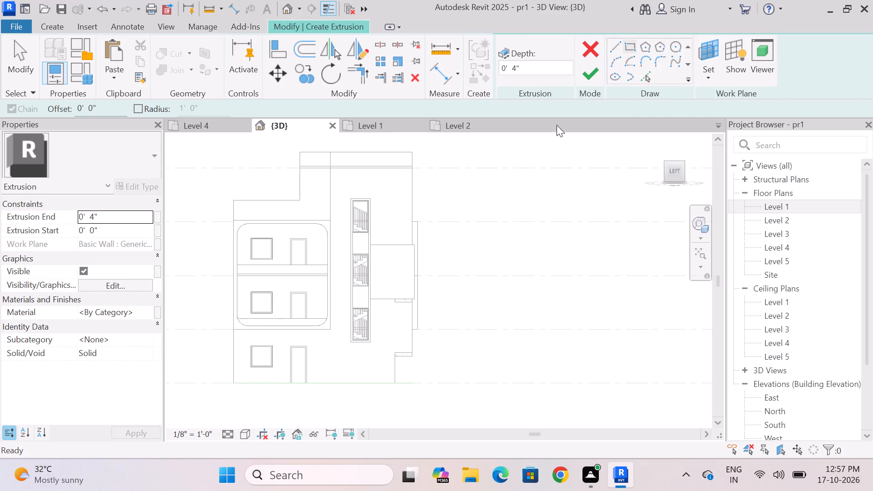
scroll(340, 328, "up", 5)
scroll(340, 328, "down", 5)
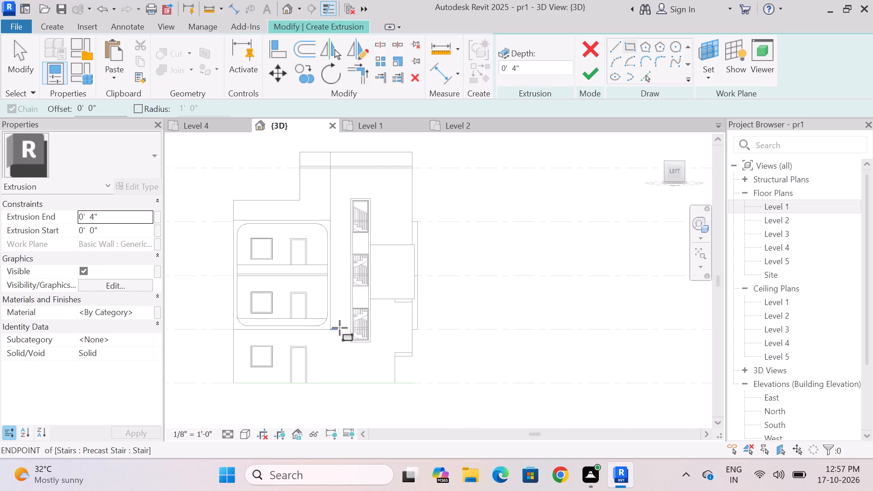
scroll(338, 321, "up", 3)
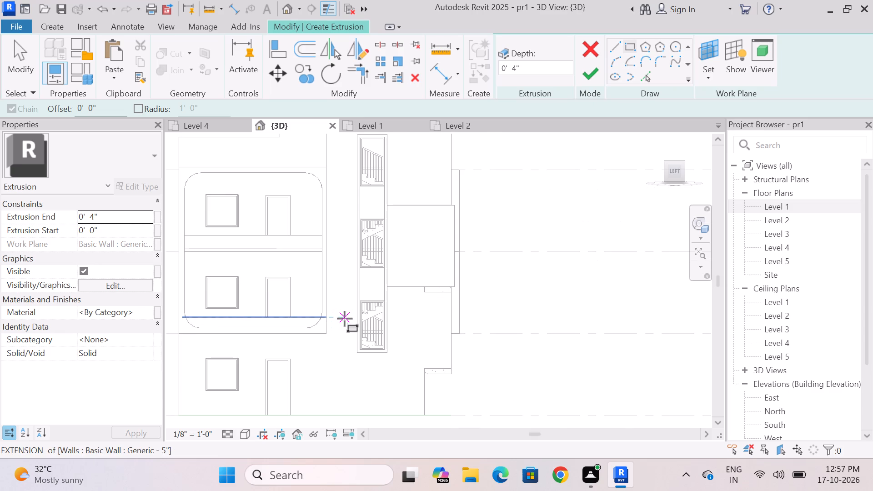
left_click(345, 315)
scroll(341, 253, "down", 7)
scroll(344, 195, "up", 11)
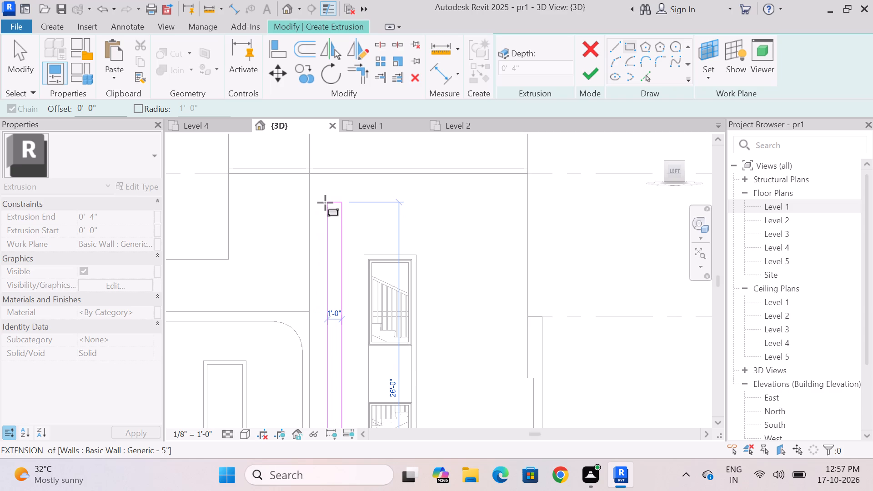
left_click(325, 203)
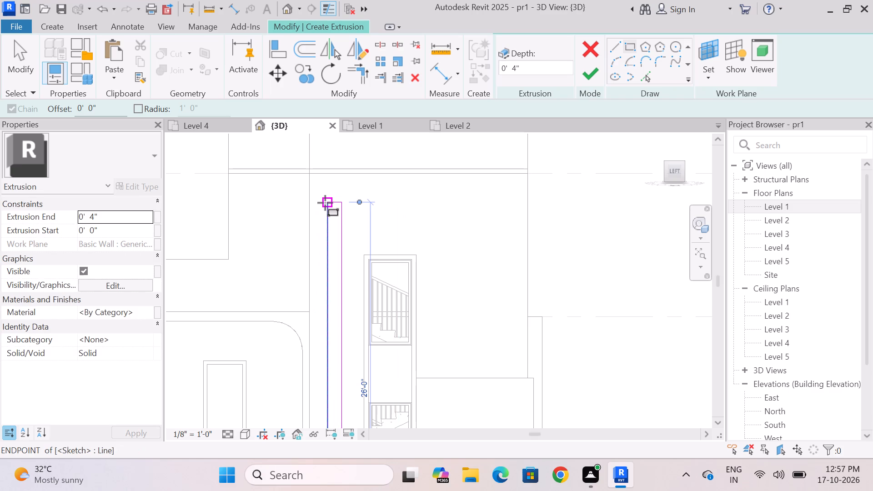
Move the rectangle's edge nearest the stair window so it lines up with the tall frame's outer edge.
key("Escape")
scroll(339, 167, "down", 4)
key("Escape")
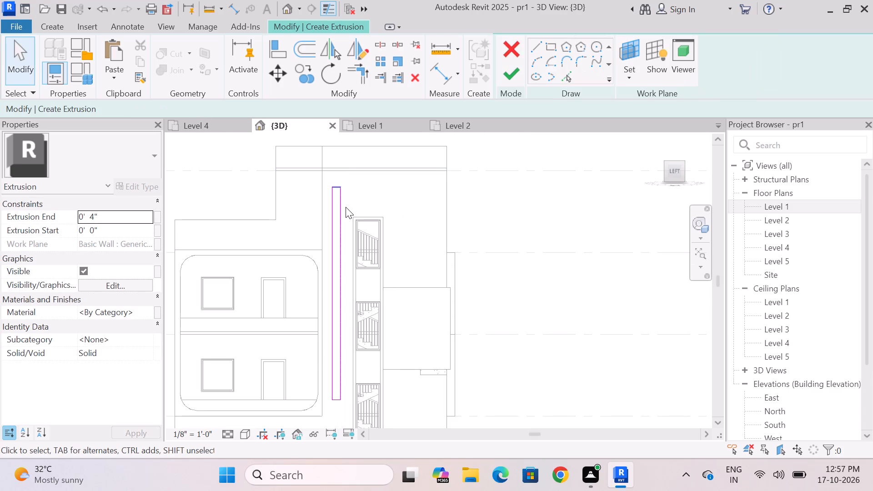
scroll(340, 215, "up", 4)
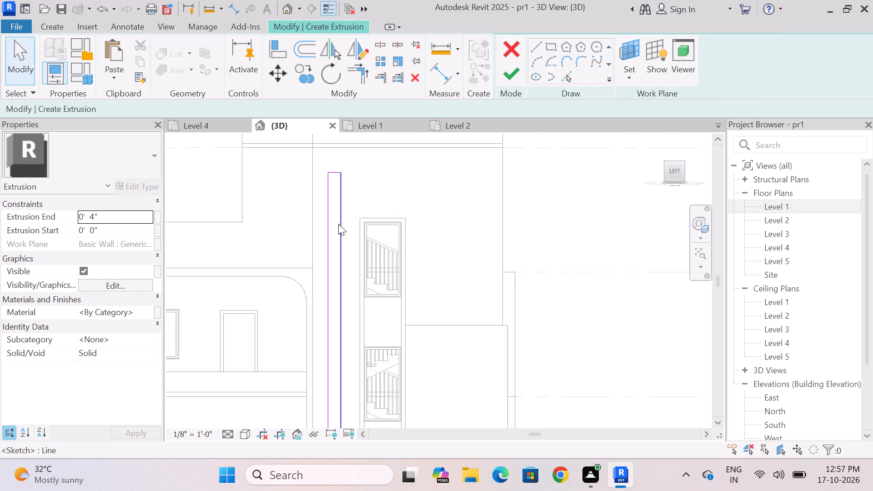
scroll(338, 224, "up", 4)
left_click_drag(340, 228, 377, 233)
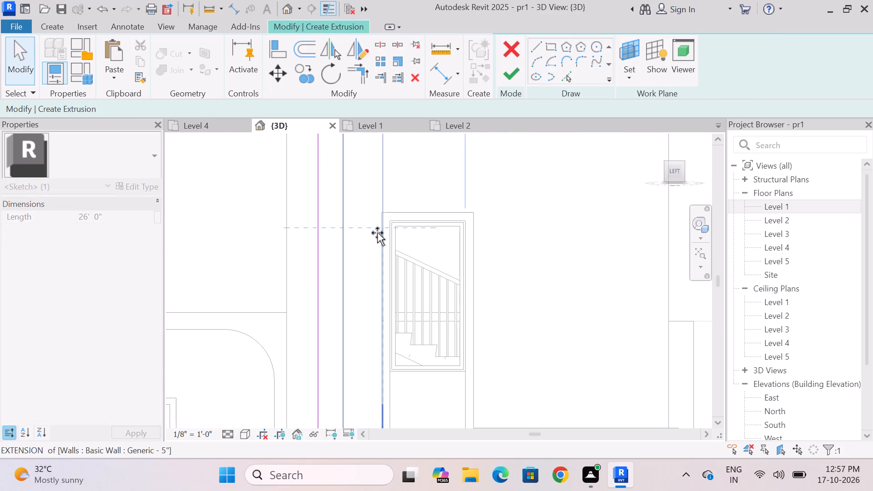
left_click_drag(377, 233, 376, 233)
scroll(372, 233, "up", 3)
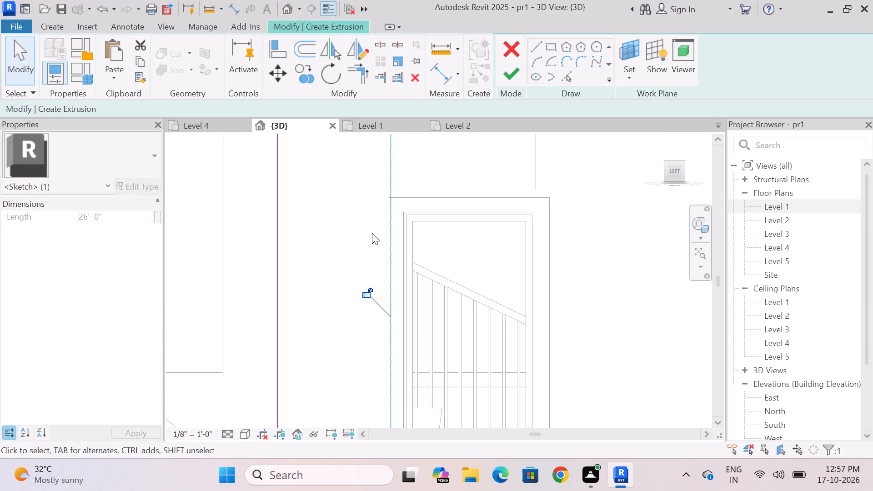
scroll(372, 233, "up", 6)
scroll(347, 276, "down", 4)
scroll(402, 161, "up", 7)
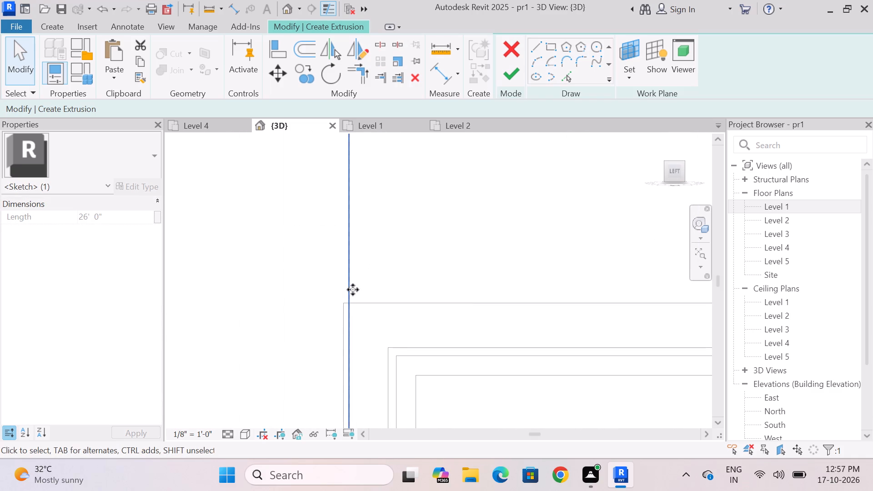
left_click_drag(353, 290, 341, 291)
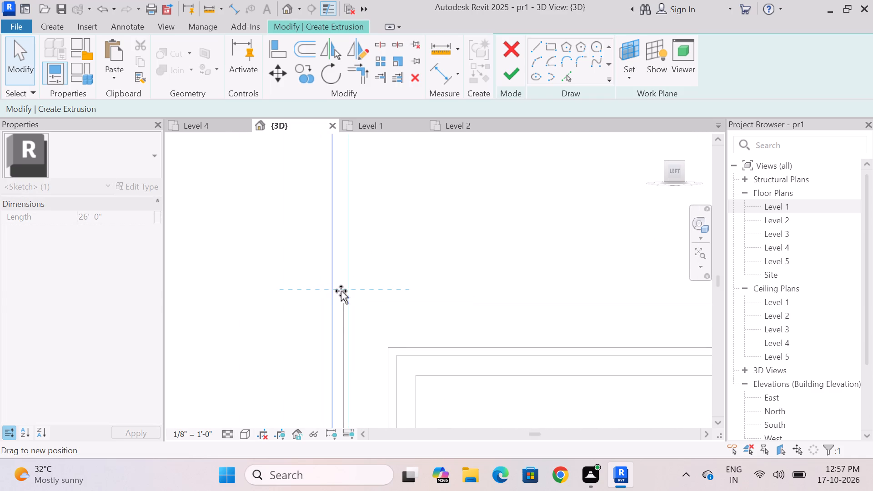
left_click_drag(341, 291, 343, 291)
key("Escape")
scroll(314, 245, "down", 12)
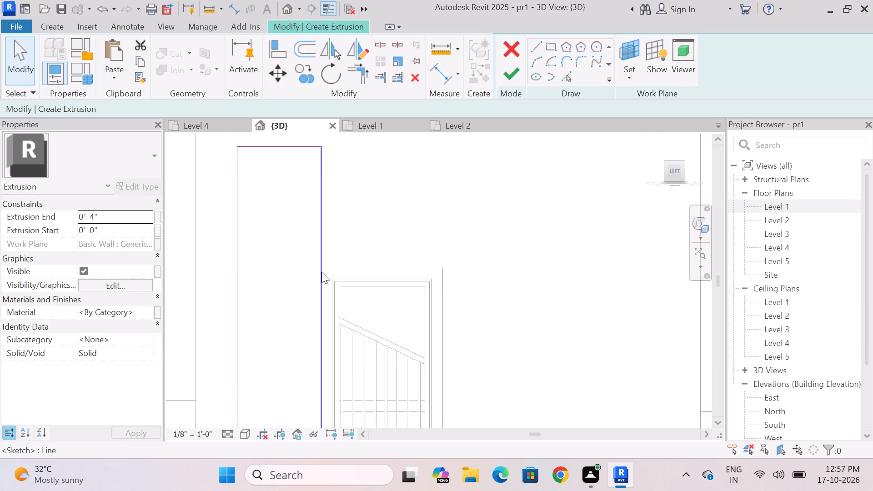
Move the rectangle's opposite long edge out to the wall edge beside the rounded balcony frame.
scroll(321, 272, "down", 5)
scroll(314, 176, "down", 7)
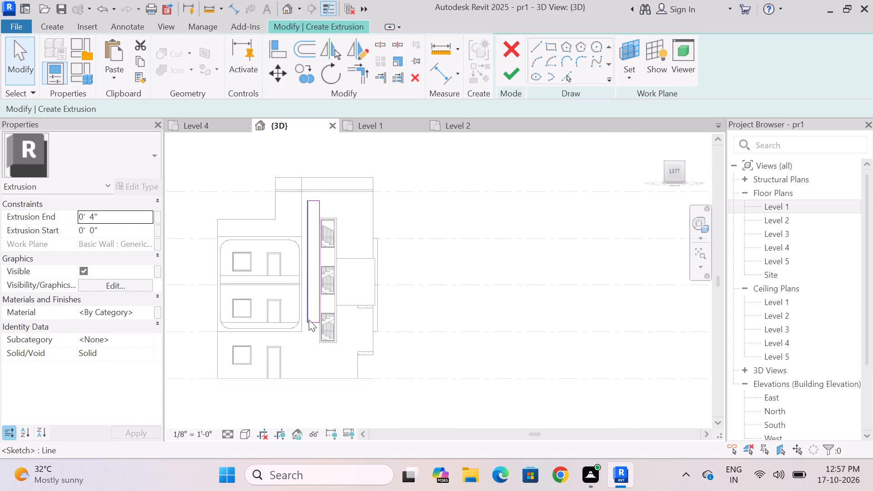
scroll(309, 321, "up", 8)
scroll(311, 334, "down", 3)
scroll(311, 243, "up", 4)
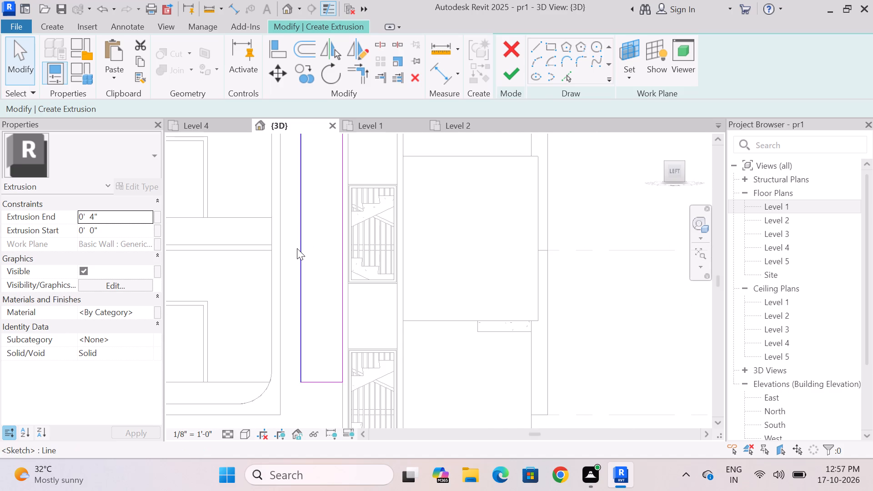
left_click_drag(299, 249, 276, 251)
key("Escape")
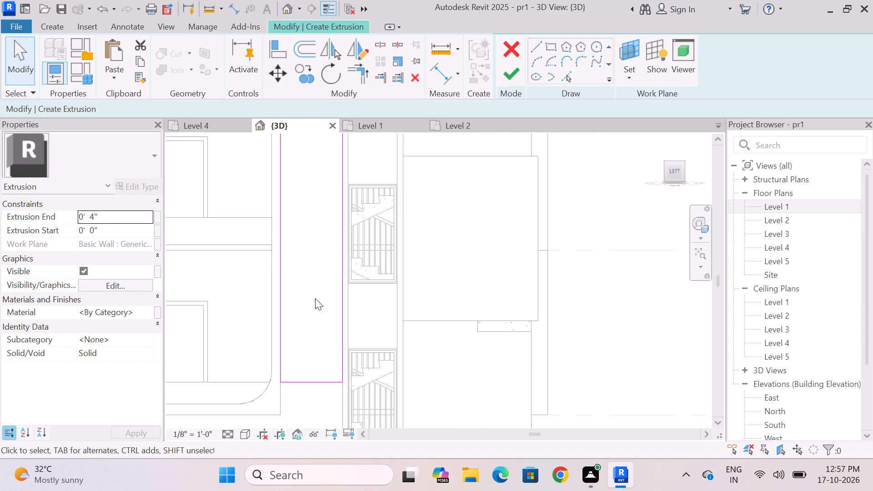
Check the widened sketch against the stair tower wall from an angle and return to the Left view.
middle_click_drag(313, 298, 283, 311, "shift")
scroll(306, 299, "down", 3)
scroll(185, 299, "up", 8)
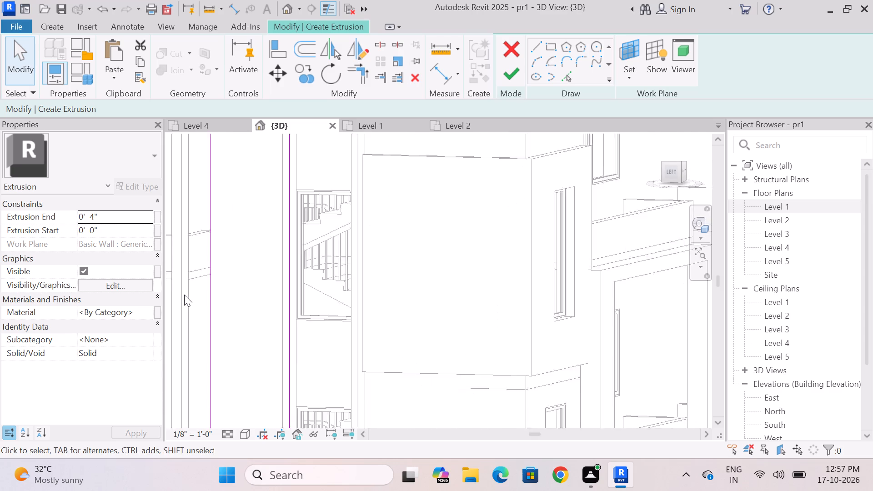
middle_click_drag(269, 301, 298, 296, "shift")
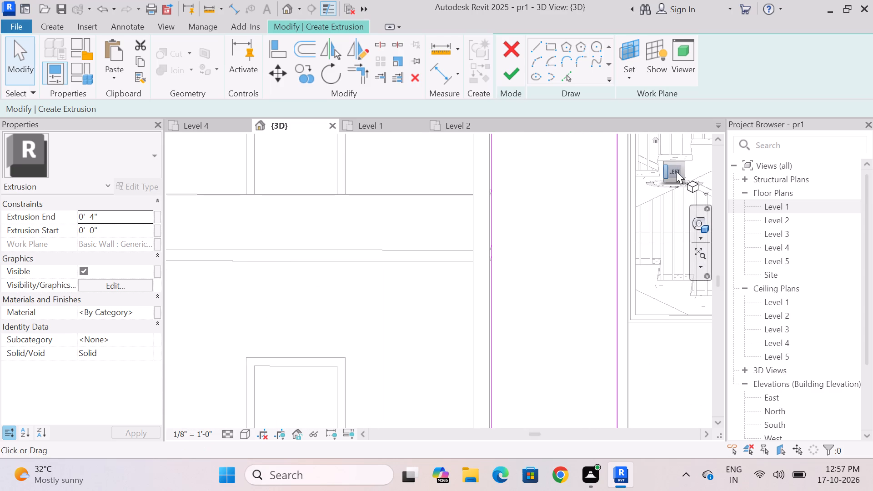
left_click(677, 171)
scroll(443, 319, "up", 7)
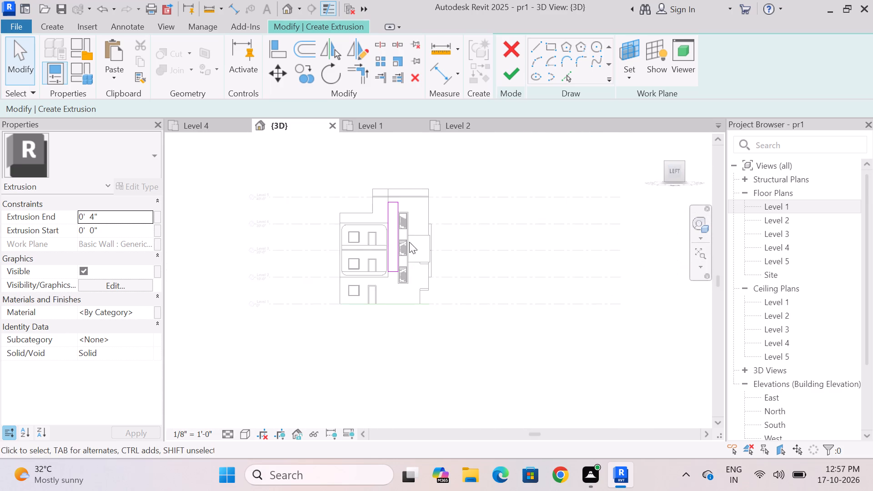
scroll(409, 242, "up", 3)
scroll(396, 319, "down", 2)
scroll(411, 215, "up", 4)
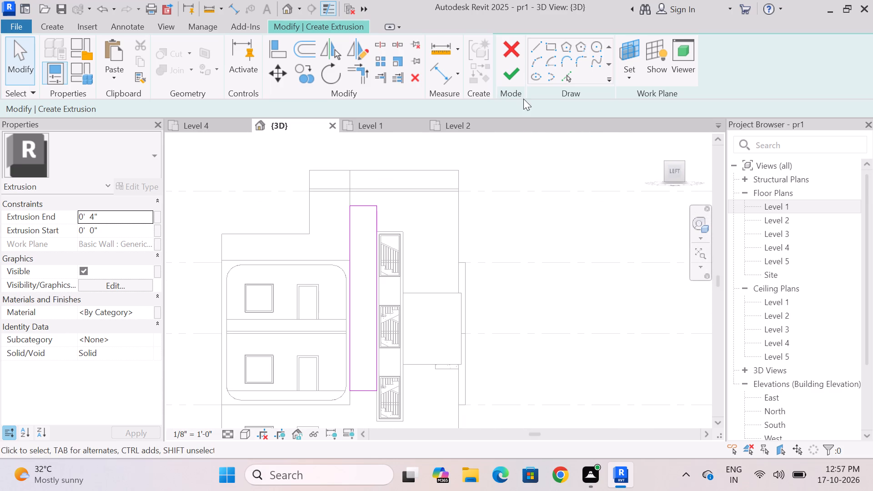
Sketch connected lines about 3'-8" across the window frame's top, down to the corner panel, about 4'-6 1/2" along it, and about 12'-6" up.
left_click(534, 47)
scroll(413, 245, "up", 11)
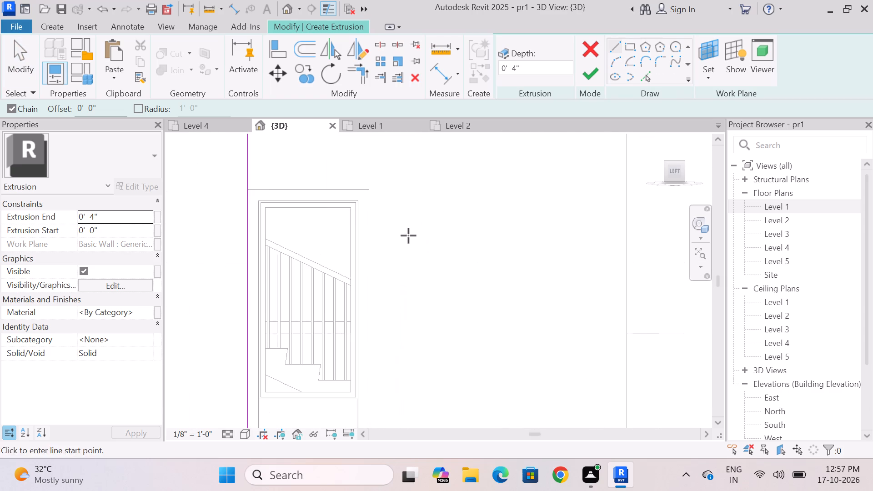
left_click(247, 190)
left_click(367, 192)
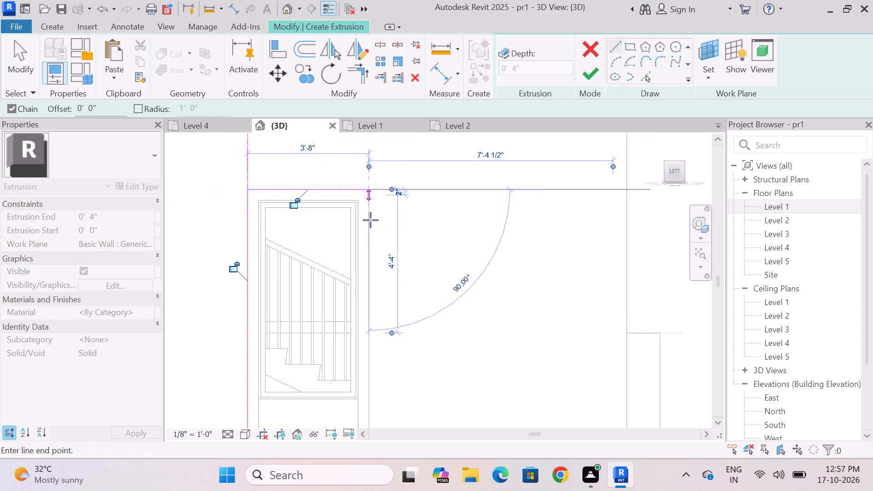
scroll(371, 268, "down", 7)
scroll(369, 346, "up", 7)
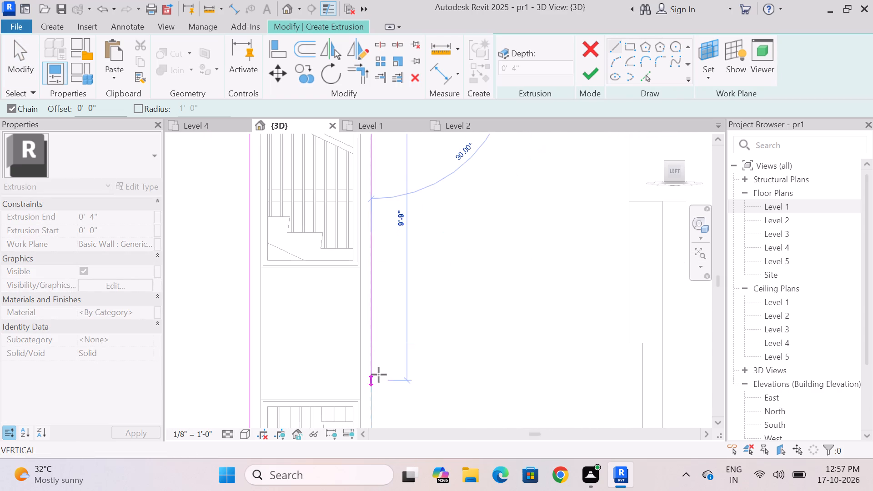
left_click(371, 342)
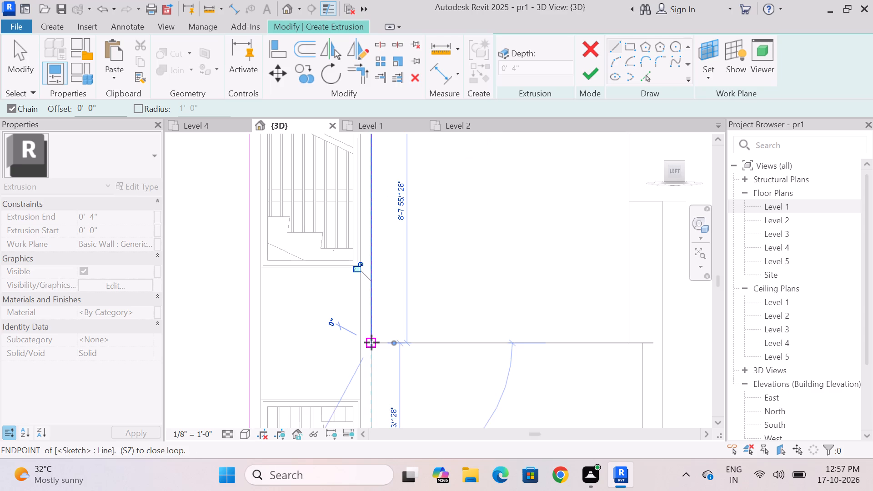
scroll(420, 342, "down", 4)
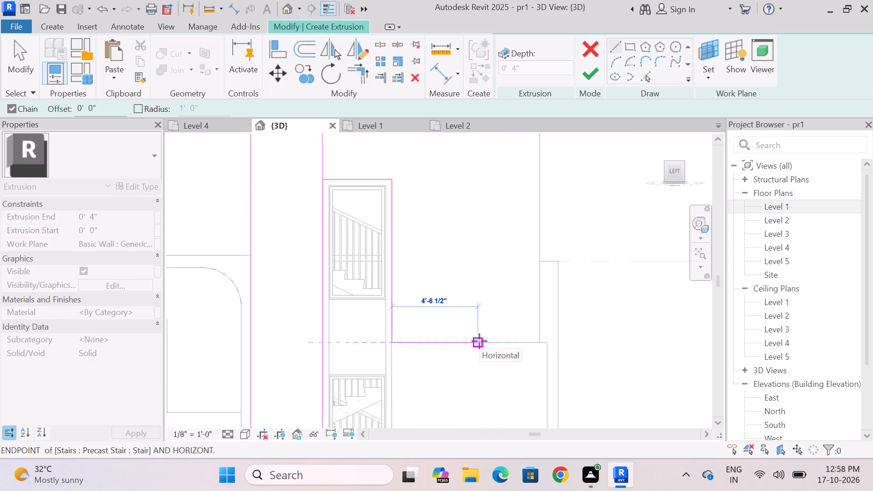
left_click(479, 341)
scroll(476, 256, "down", 4)
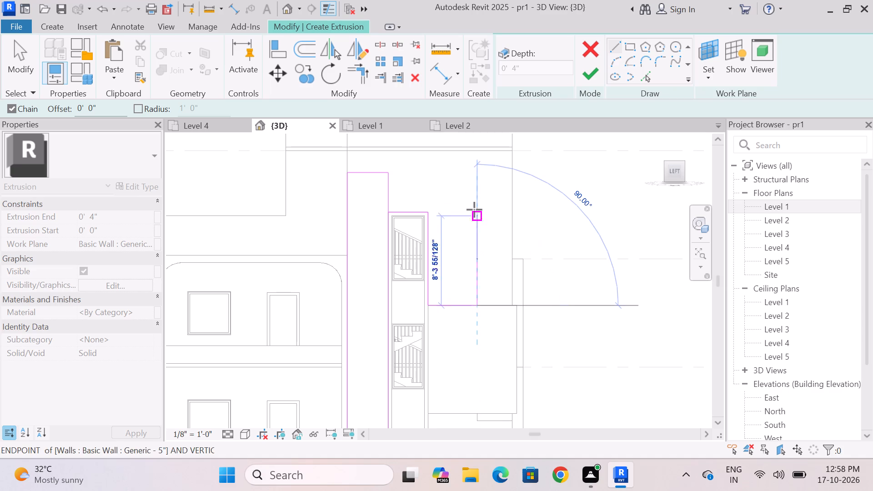
left_click(470, 171)
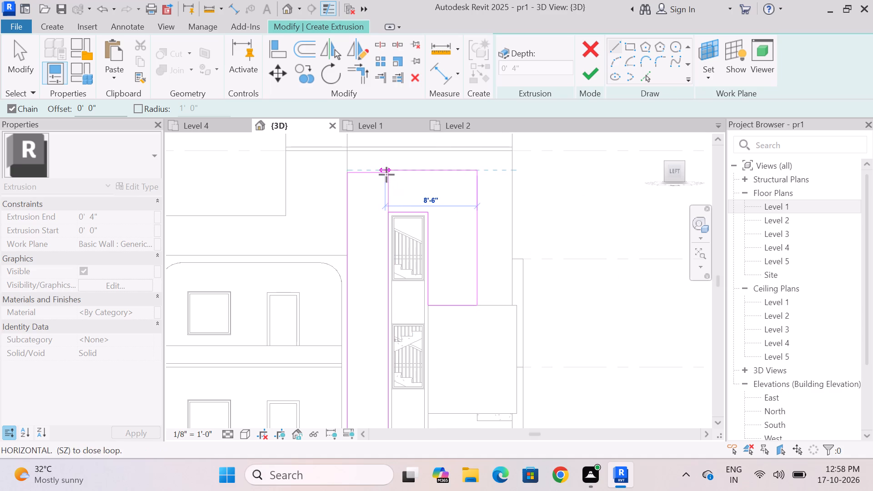
key("Escape")
key("Escape")
key("Escape")
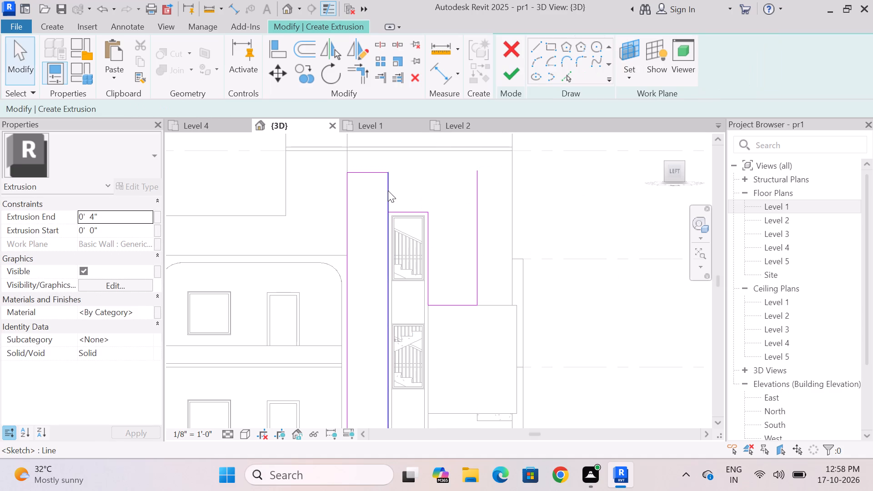
Trim the rectangle's edge beside the stair window to a corner with the line over the frame's top.
left_click(388, 190)
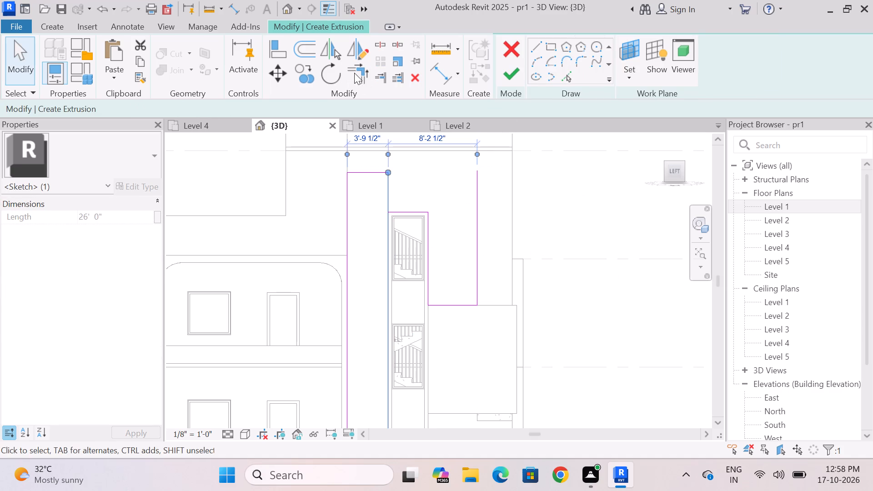
left_click(354, 73)
left_click(386, 270)
left_click(404, 207)
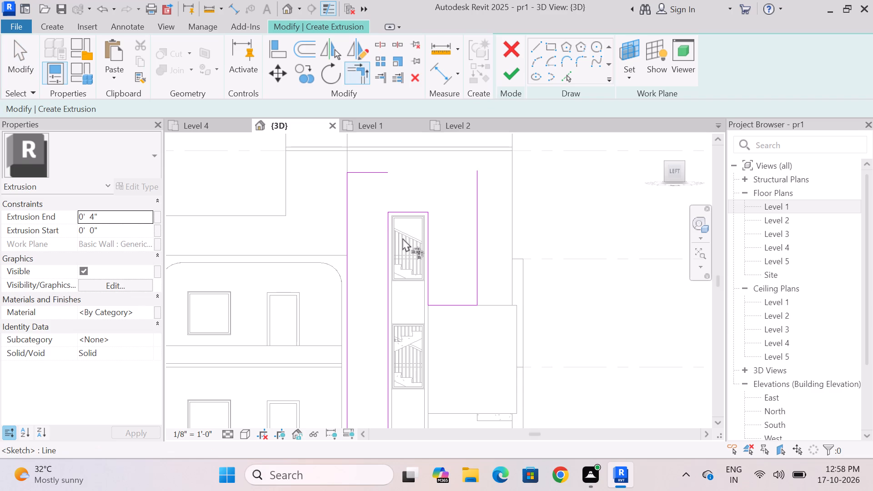
key("Escape")
Extend the profile's top line over the stair window to meet the new outer vertical line, closing the loop.
left_click(367, 171)
key("Escape")
left_click_drag(387, 170, 407, 173)
key("Escape")
key("Escape")
left_click(376, 173)
left_click_drag(390, 171, 436, 173)
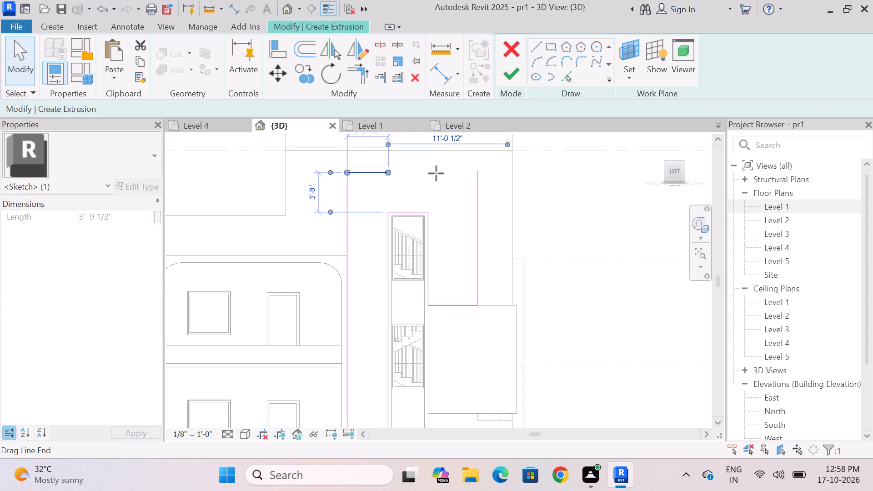
left_click_drag(436, 173, 482, 173)
key("Escape")
Finish the sketch to create the 4" deep extrusion around the stair window frame.
scroll(410, 202, "down", 8)
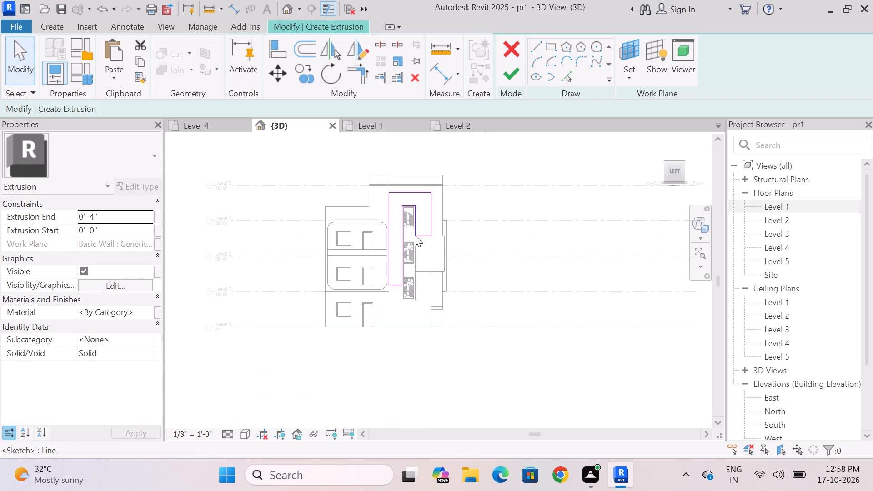
scroll(419, 281, "up", 5)
scroll(381, 305, "down", 4)
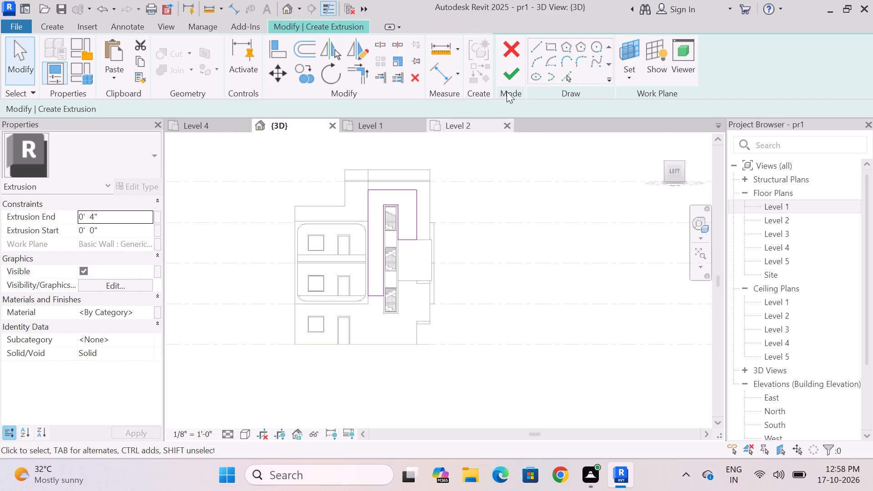
left_click(510, 76)
left_click(475, 230)
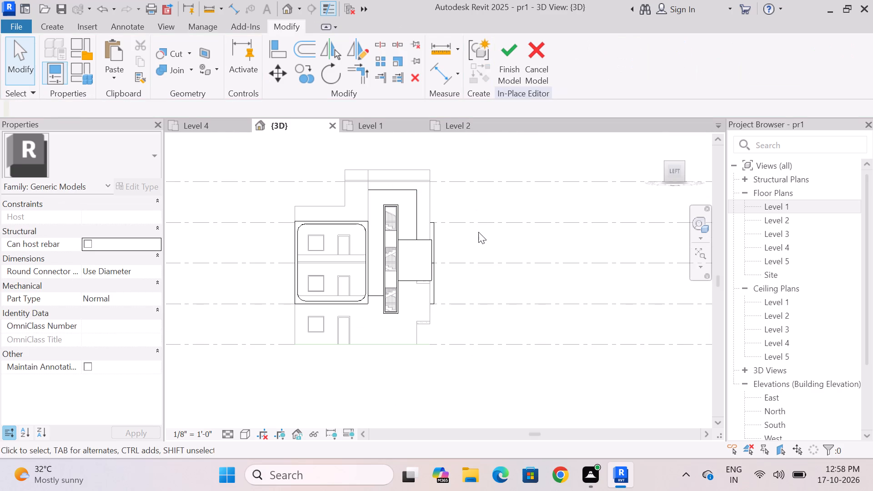
Examine the new stair tower extrusion from the left, the tower corner and the Front view.
middle_click_drag(478, 232, 345, 254, "shift")
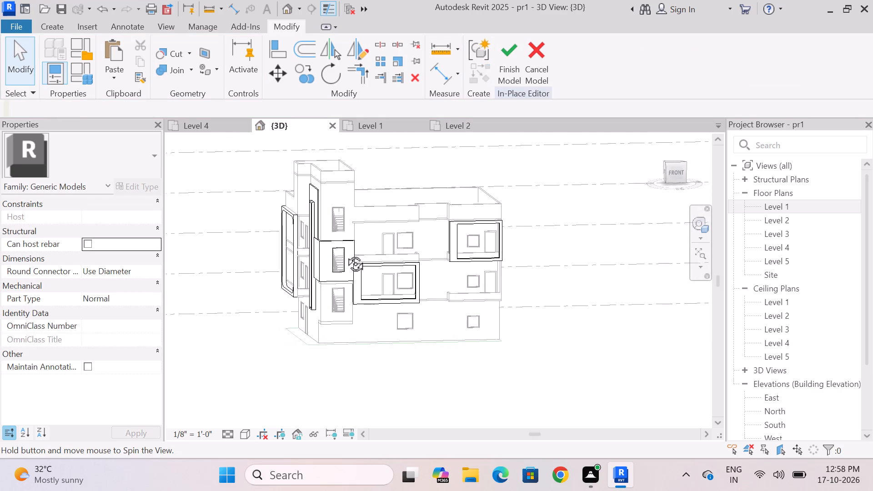
middle_click_drag(345, 254, 474, 244, "shift")
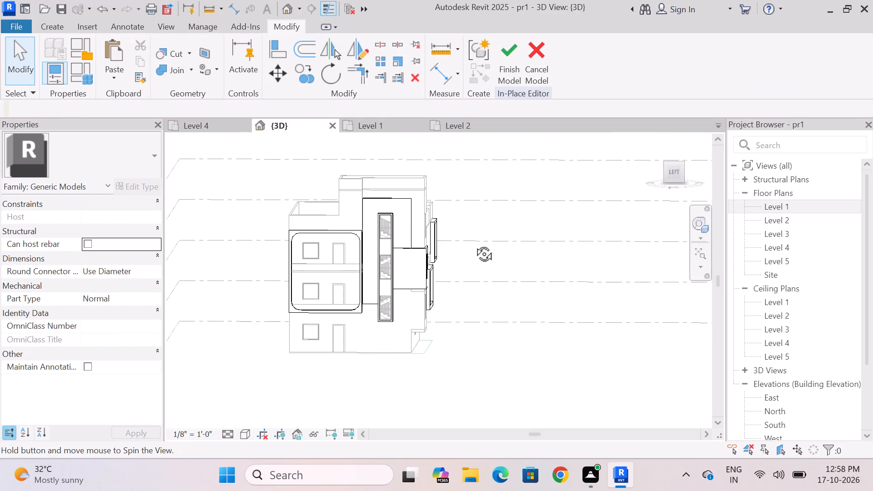
middle_click_drag(474, 244, 474, 242, "shift")
middle_click_drag(494, 393, 391, 388, "shift")
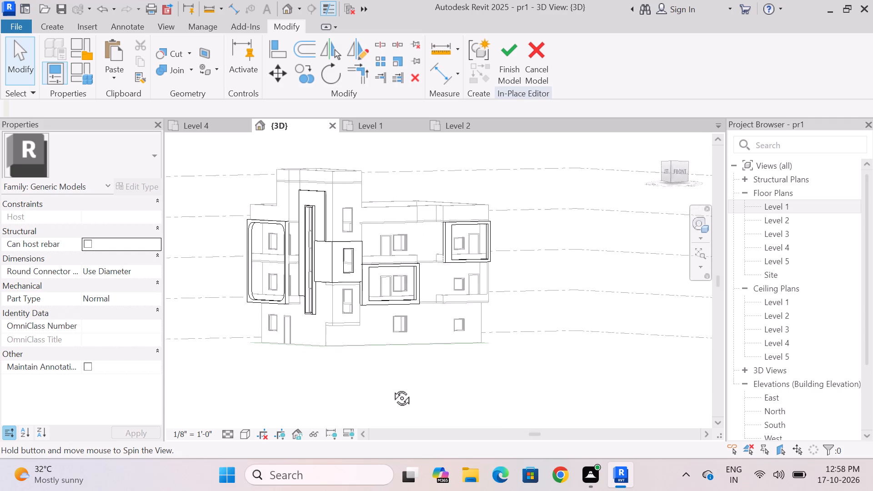
middle_click_drag(391, 388, 331, 385, "shift")
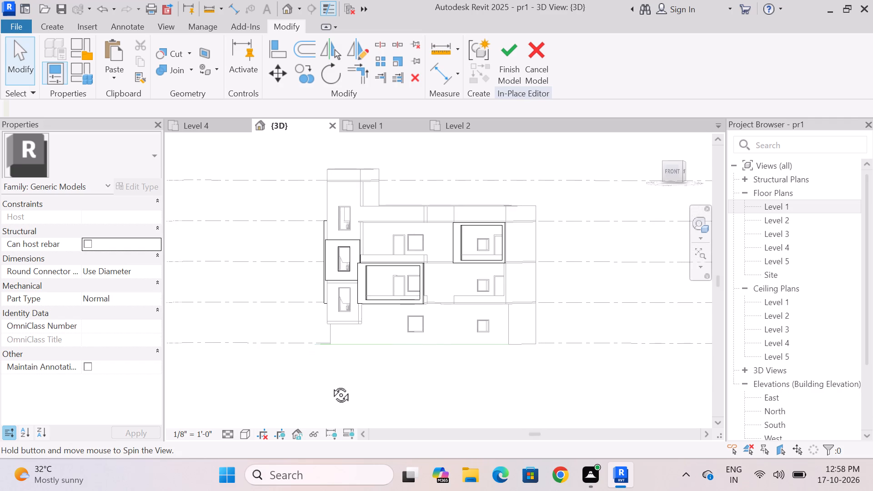
middle_click_drag(331, 385, 381, 396, "shift")
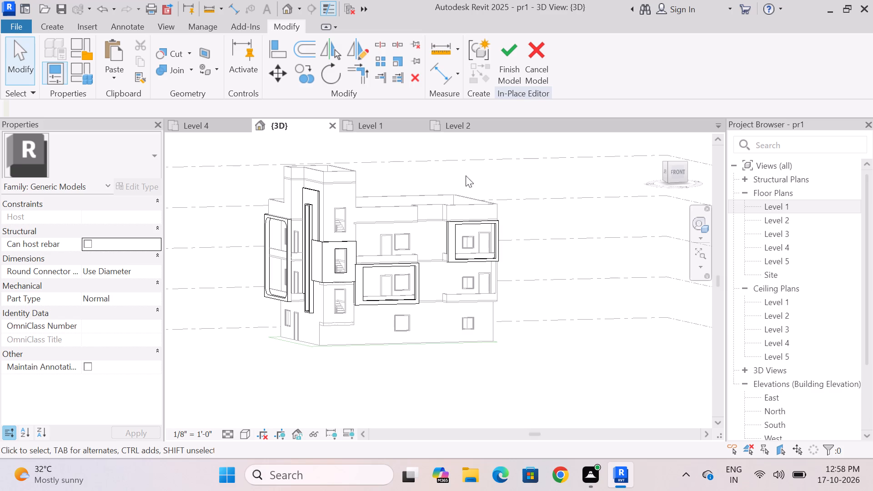
left_click(674, 169)
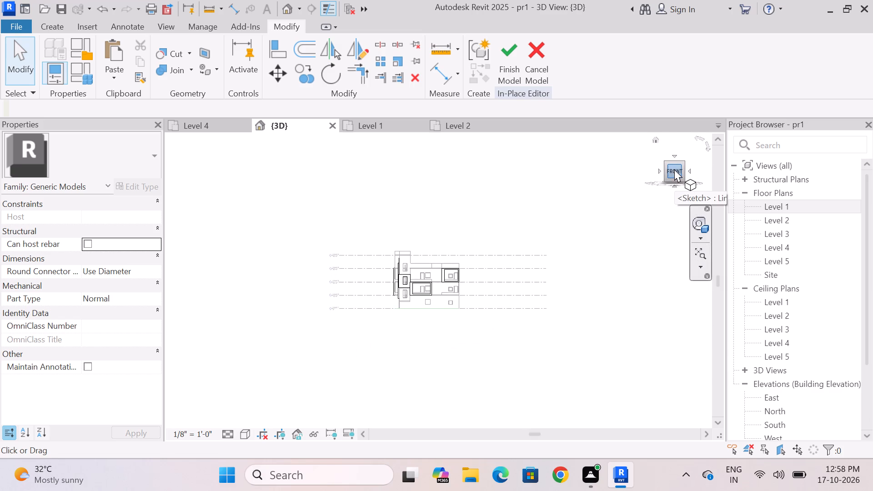
scroll(452, 267, "up", 12)
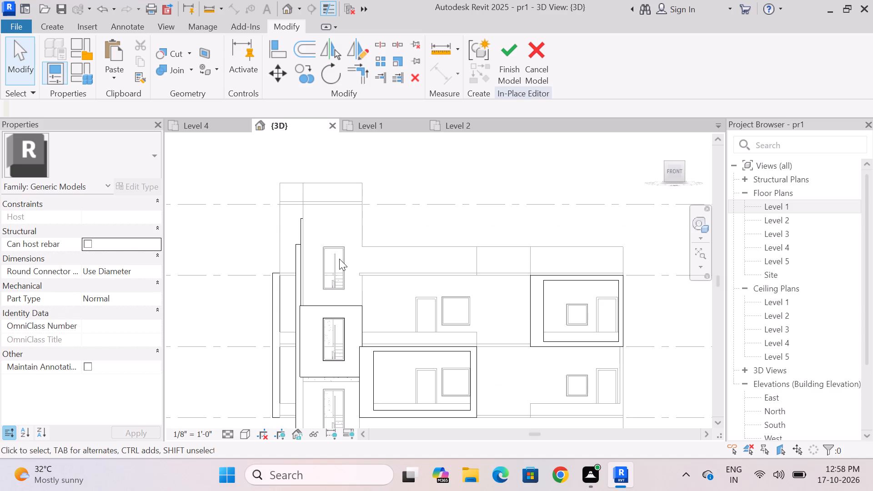
Start a new extrusion and pick the stair tower's front wall face, above the existing panel, as its work plane.
left_click(58, 27)
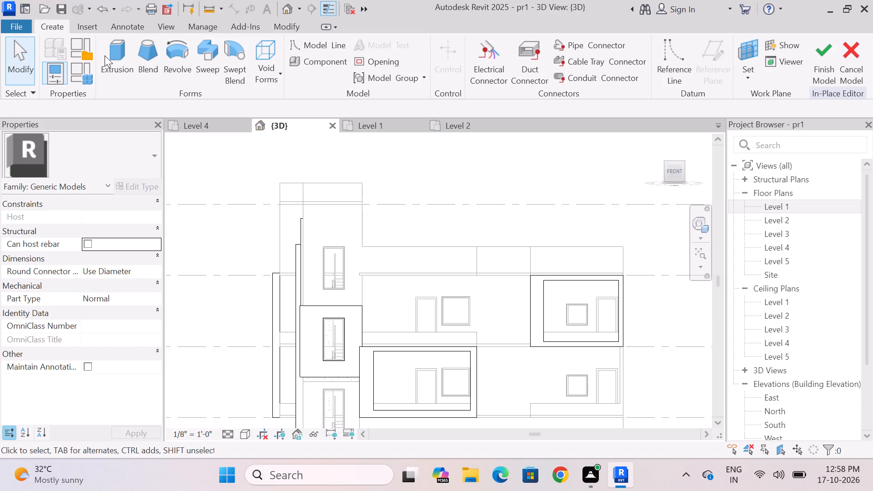
left_click(113, 53)
left_click(711, 51)
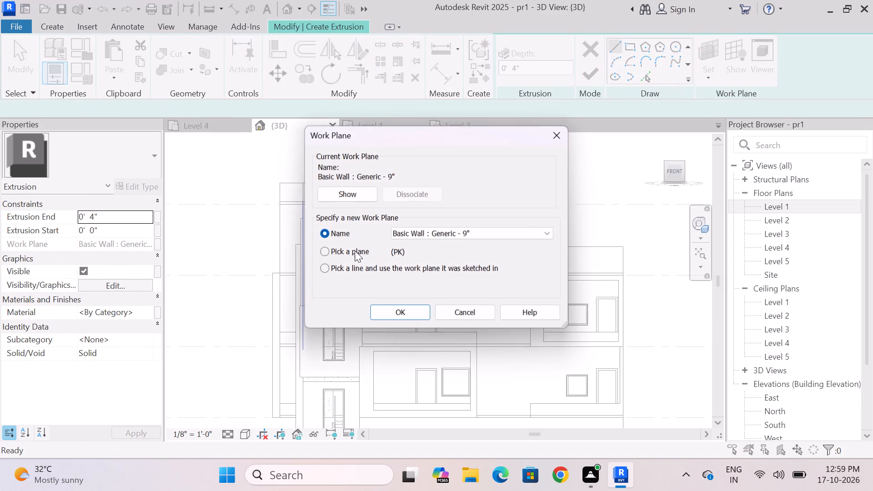
left_click(323, 250)
left_click(408, 313)
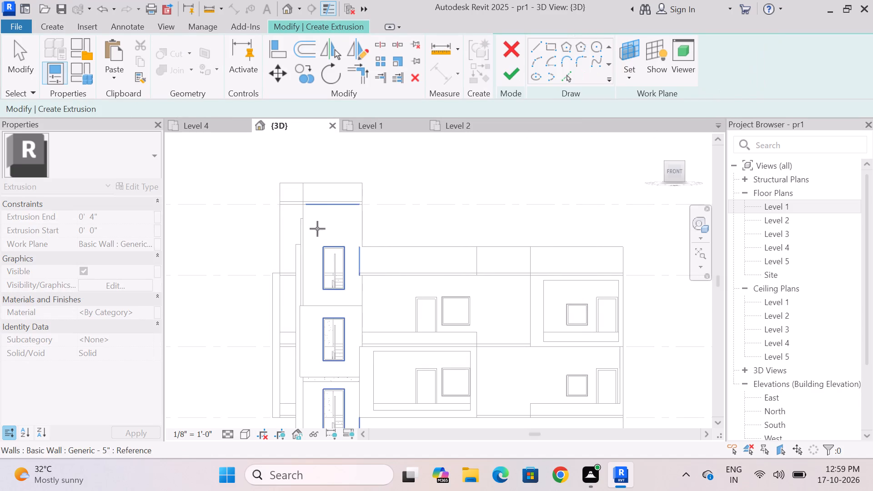
left_click(318, 228)
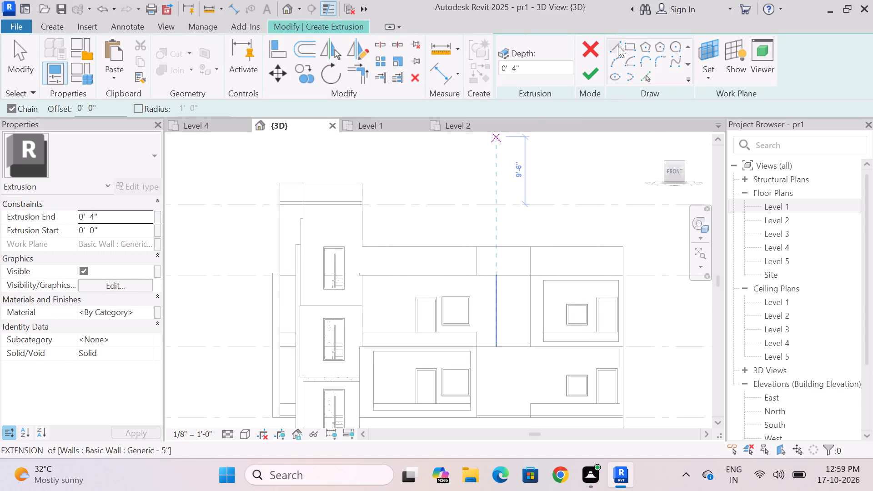
Create zero-offset sketch lines from the roof parapet's top edge and the stair tower's right, top and left edges.
left_click(617, 45)
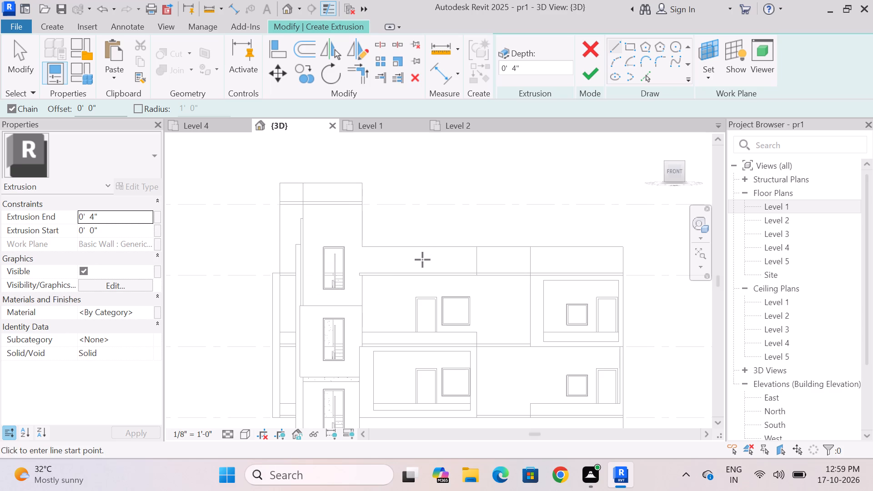
left_click(644, 74)
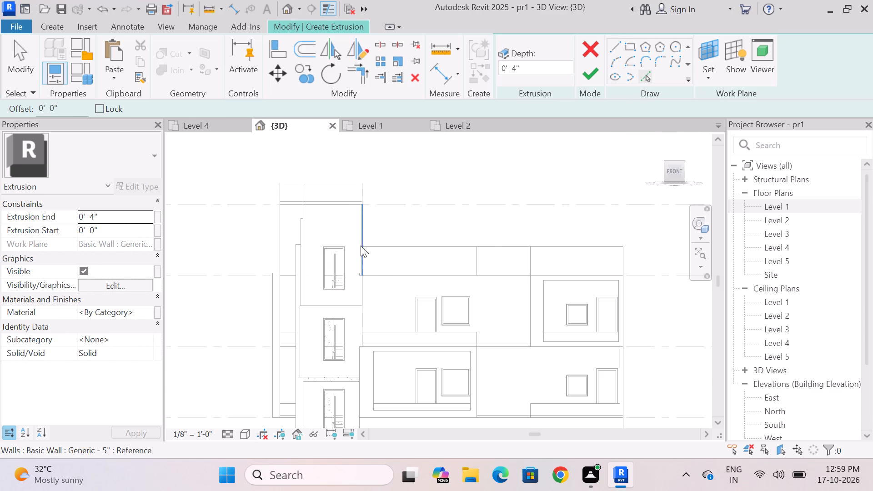
scroll(361, 245, "up", 3)
left_click(413, 246)
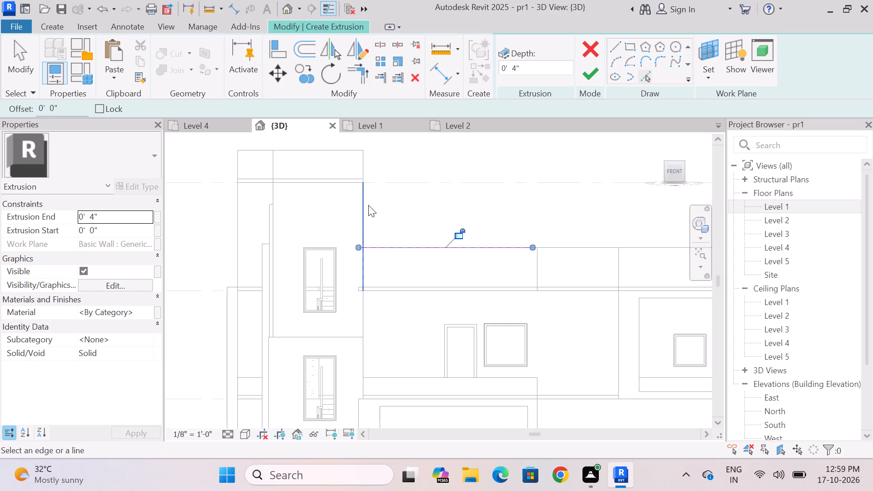
left_click(366, 202)
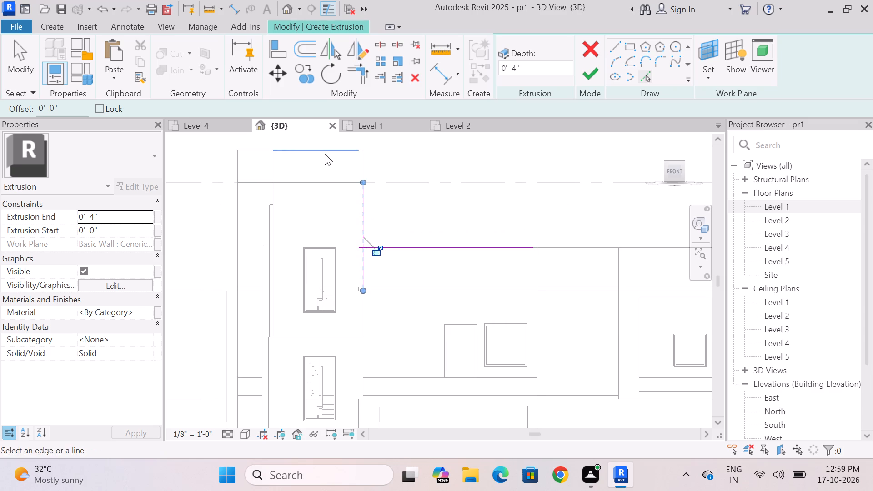
left_click(325, 153)
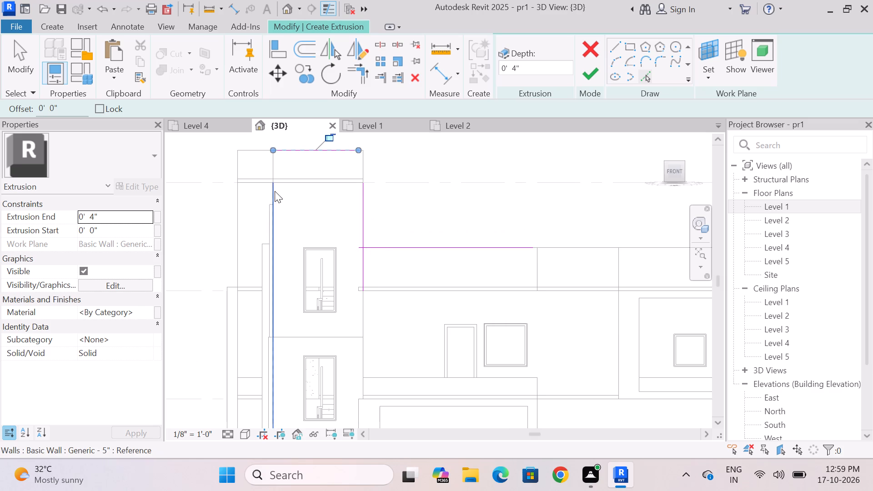
left_click(275, 164)
key("Escape")
scroll(368, 150, "down", 4)
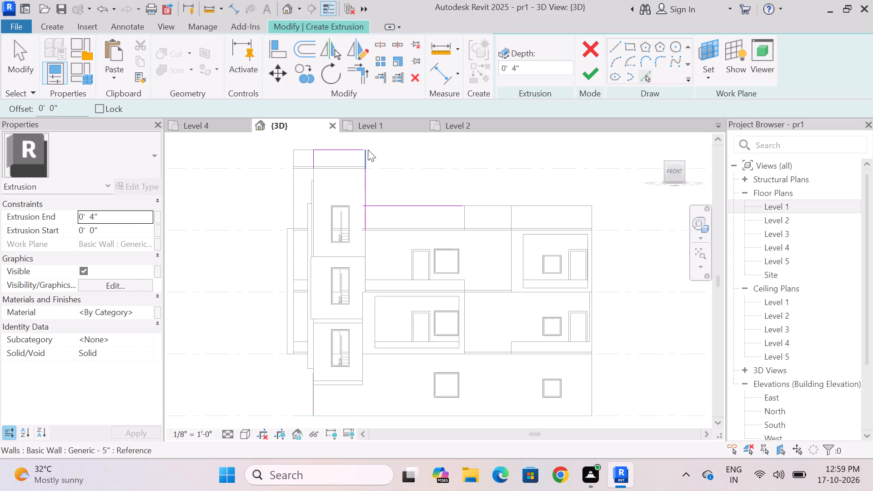
key("Escape")
key("Escape")
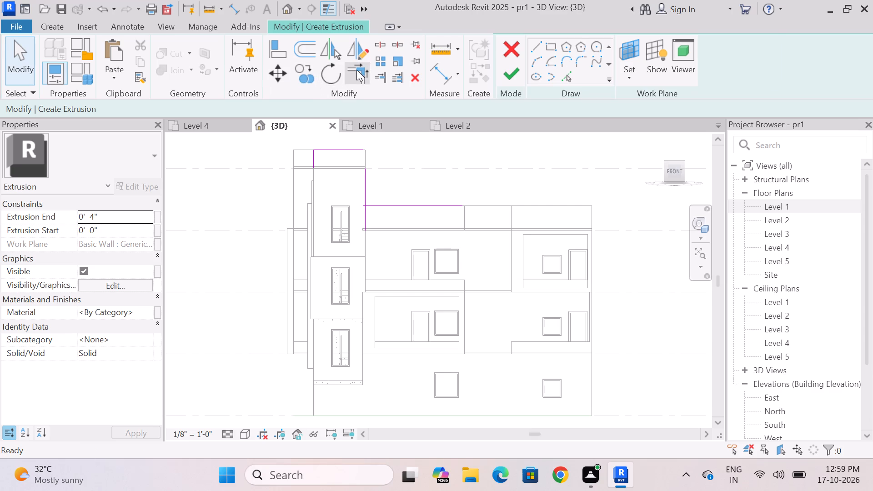
Trim the tower's right-hand line to corners with the parapet line and the tower's top line.
left_click(361, 71)
scroll(361, 177, "up", 4)
left_click(365, 197)
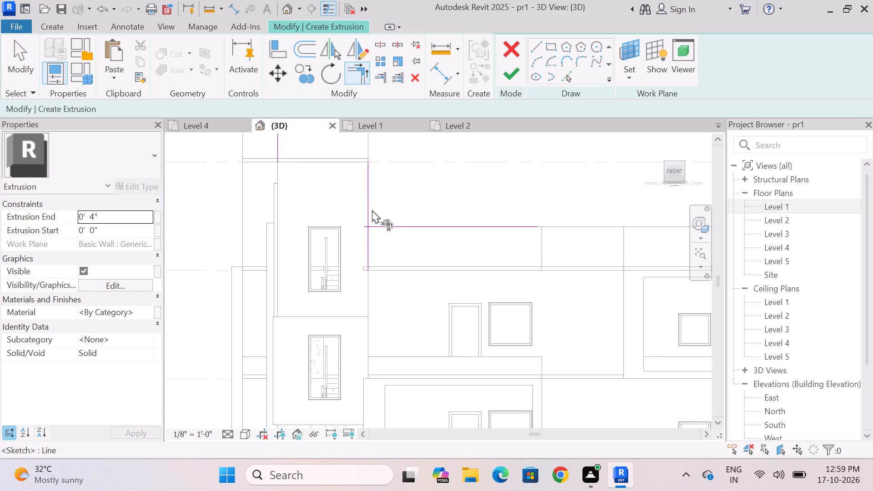
left_click(380, 224)
scroll(397, 256, "down", 4)
scroll(393, 167, "up", 2)
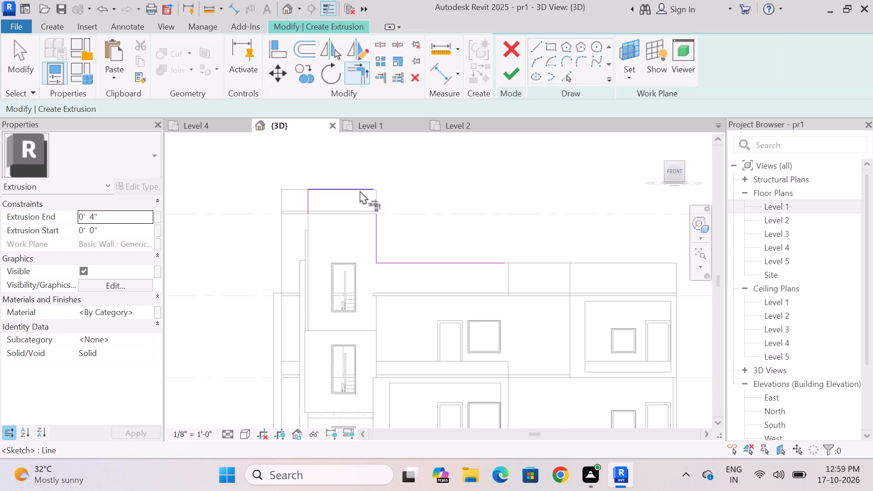
left_click(360, 190)
left_click(377, 223)
scroll(380, 177, "down", 4)
key("Escape")
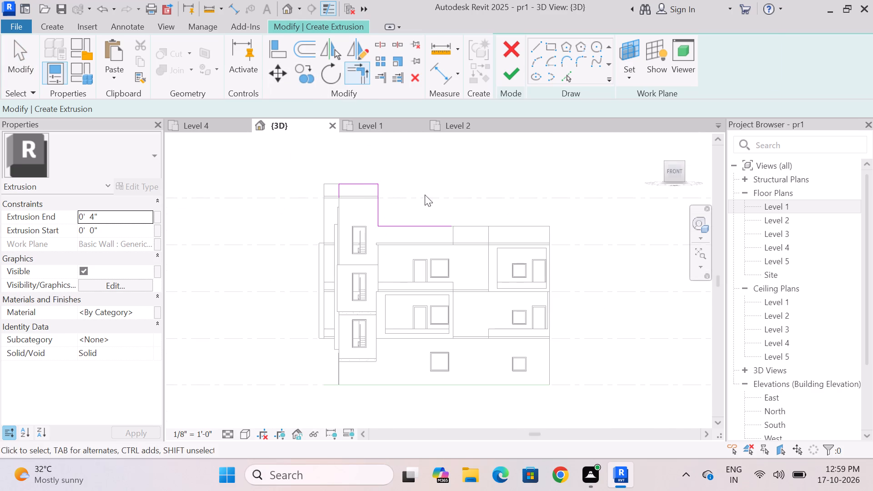
scroll(339, 206, "up", 5)
key("Escape")
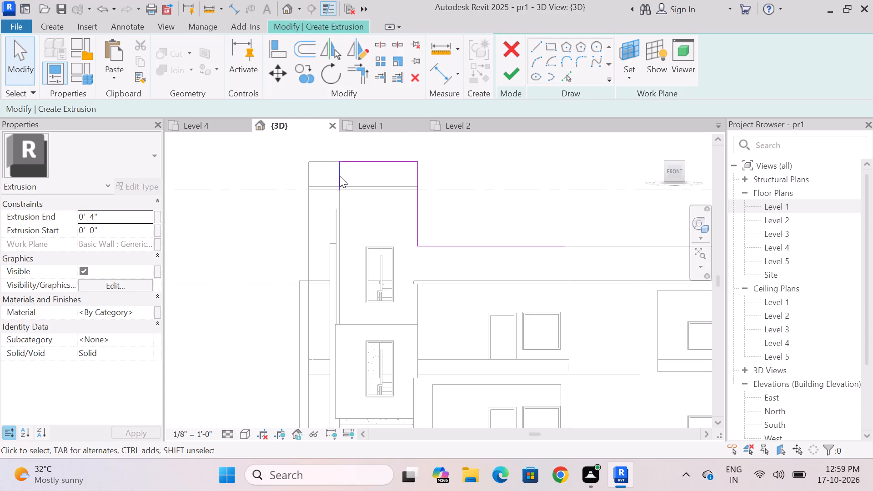
Extend the outer line on the tower's left edge down to the top edge of the existing stair window panel.
left_click(340, 176)
left_click_drag(339, 188, 338, 250)
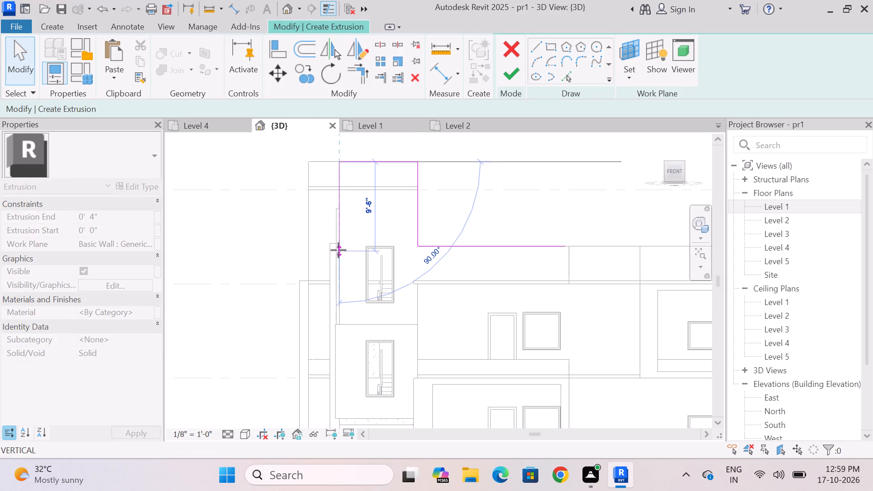
left_click_drag(338, 250, 340, 325)
key("Escape")
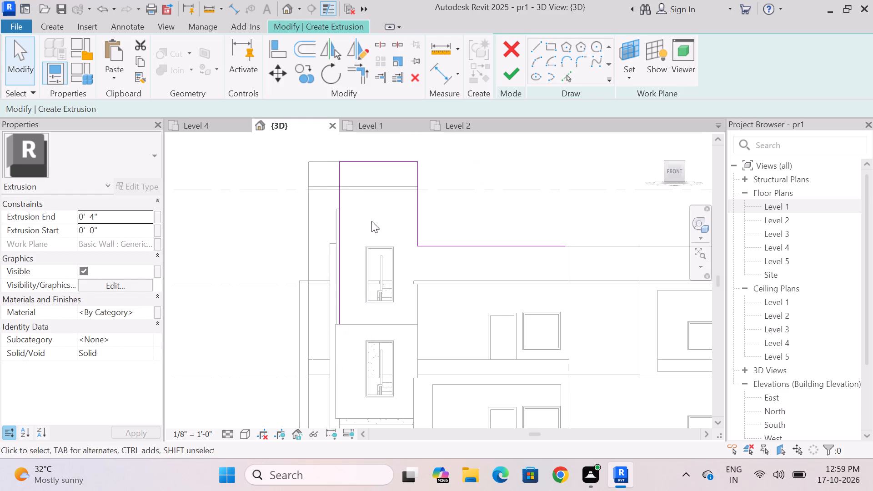
Add inner sketch lines offset 1' 0" inward from the tower's left, right and top edges and the parapet's top edge.
left_click(564, 78)
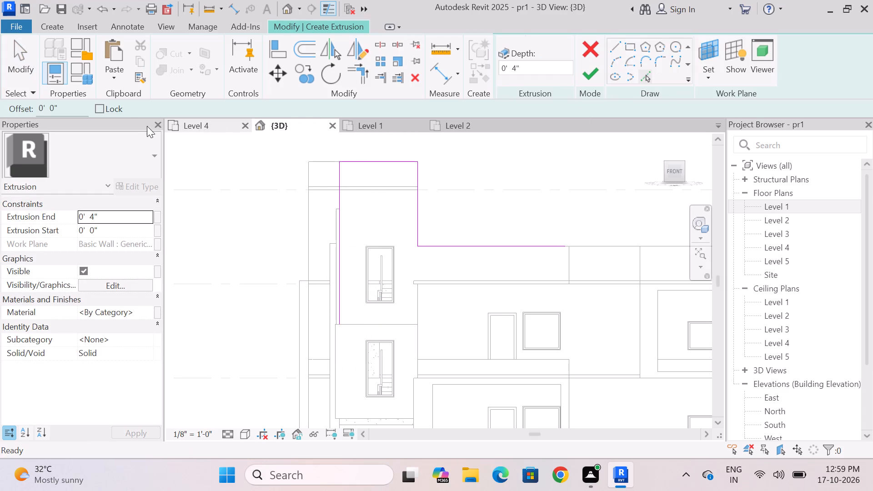
left_click(86, 110)
key("BackSpace")
key("BackSpace")
key("BackSpace")
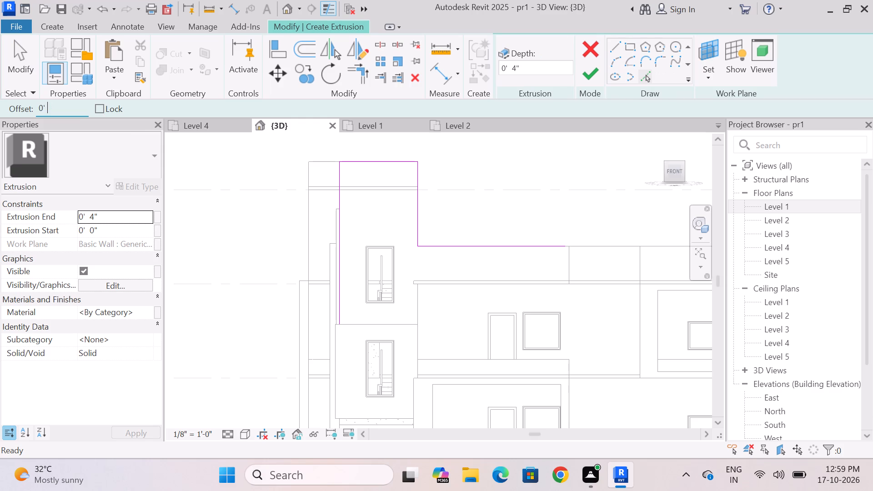
key("BackSpace")
key("BackSpace")
key("BackSpace")
key("BackSpace")
type("1'")
key("Return")
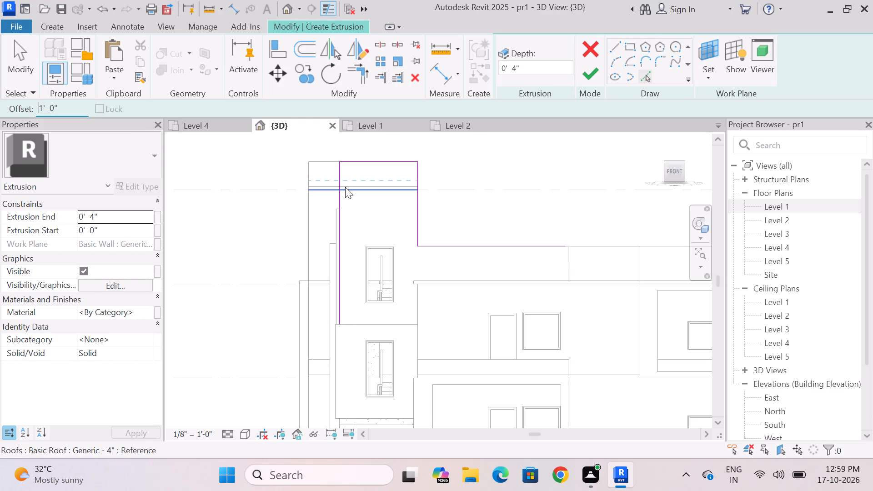
scroll(345, 187, "up", 6)
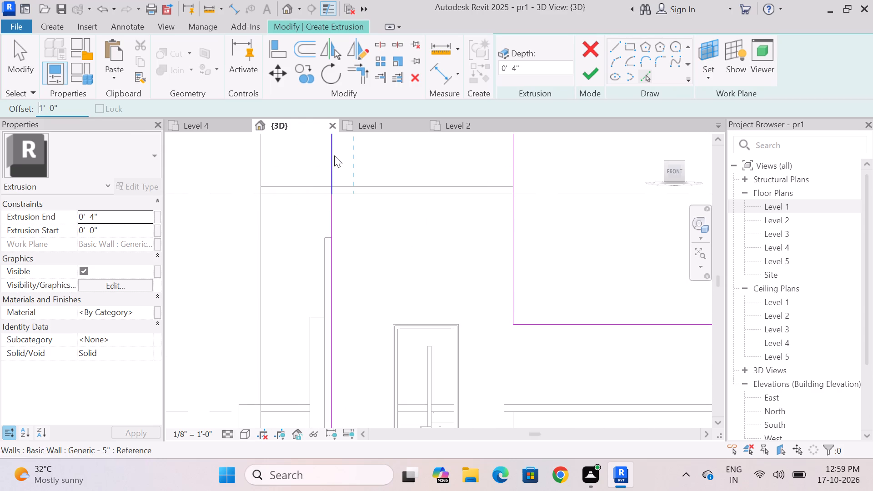
left_click(334, 155)
scroll(357, 197, "down", 4)
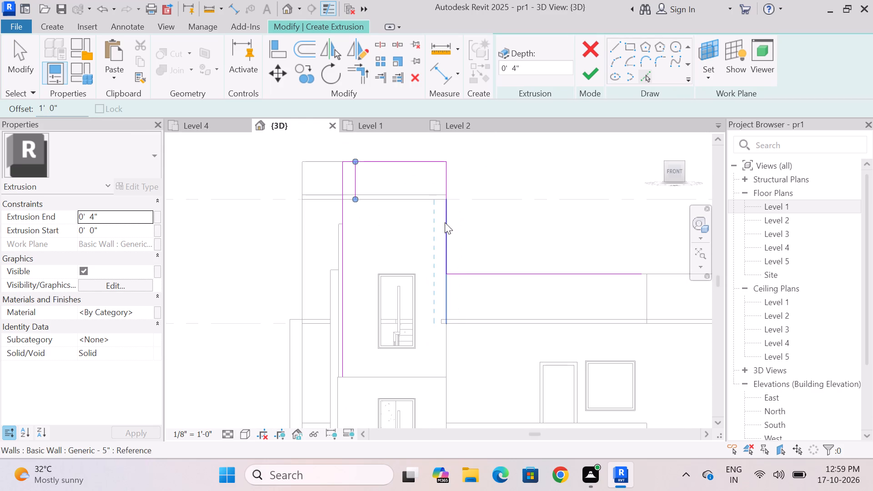
left_click(444, 222)
scroll(386, 194, "down", 3)
scroll(494, 271, "up", 1)
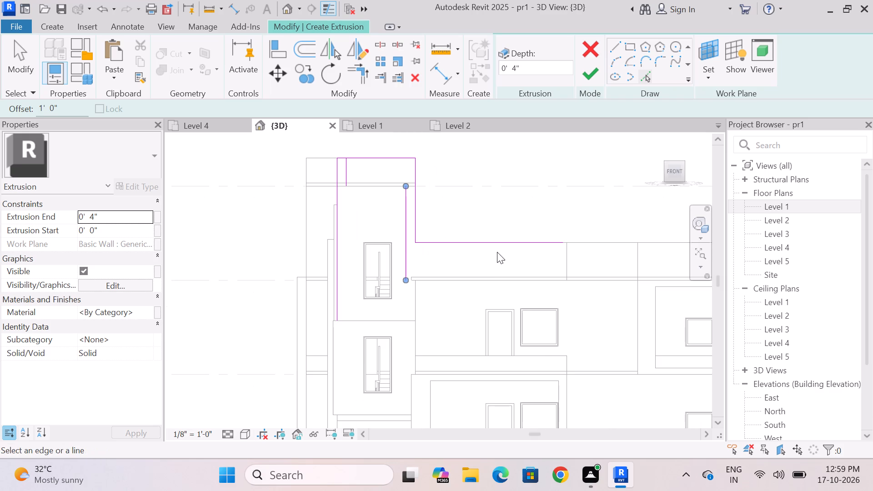
left_click(498, 247)
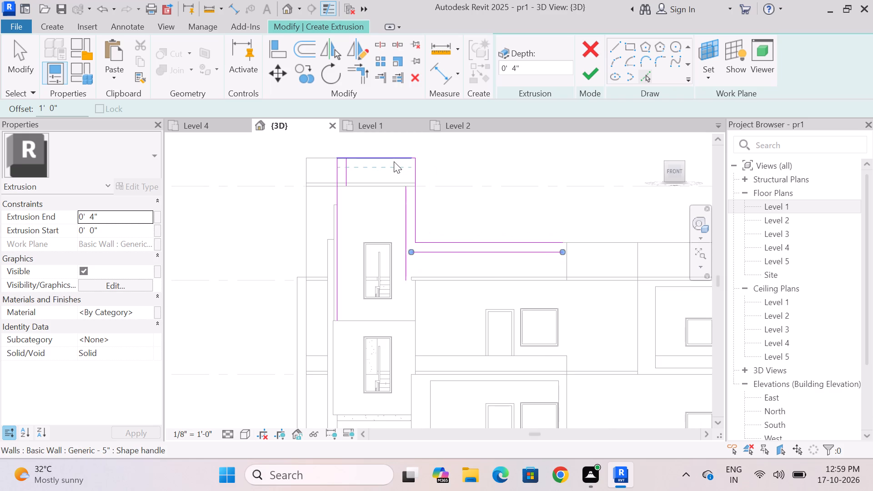
left_click(394, 161)
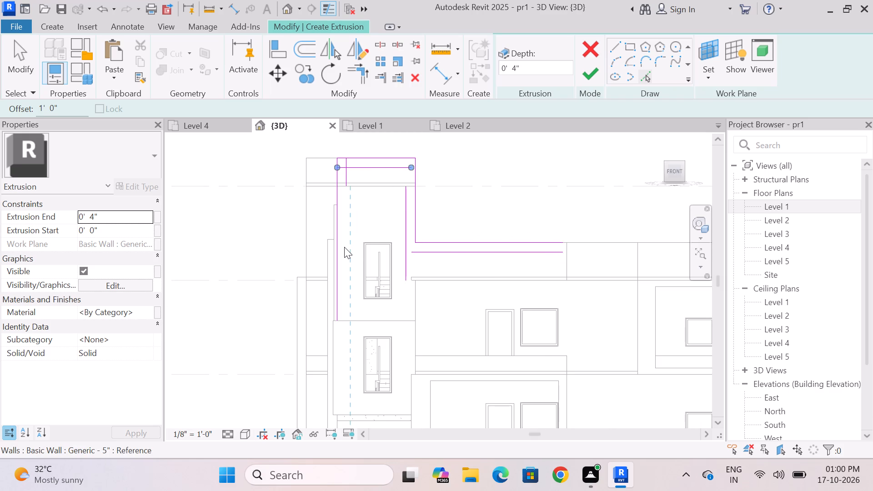
key("Escape")
key("Escape")
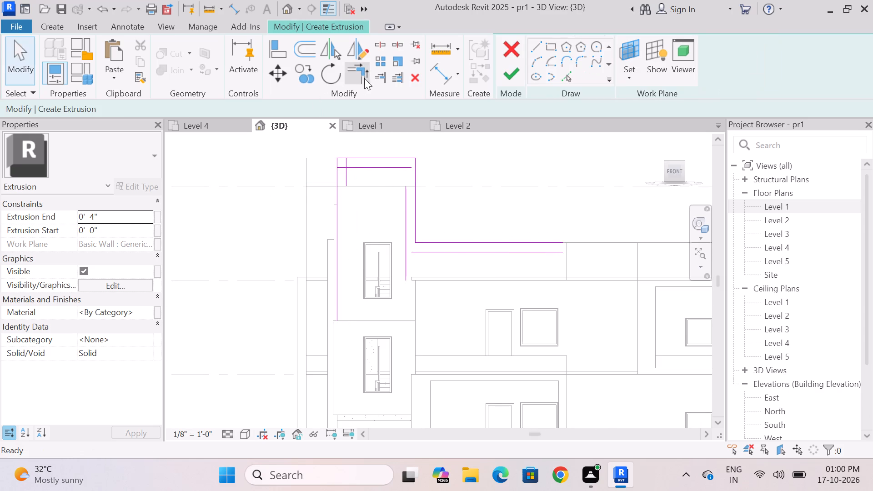
Trim and extend the inner offset lines into corners at both tower top corners and at the parapet.
left_click(364, 78)
scroll(357, 170, "up", 4)
left_click(339, 175)
left_click(346, 166)
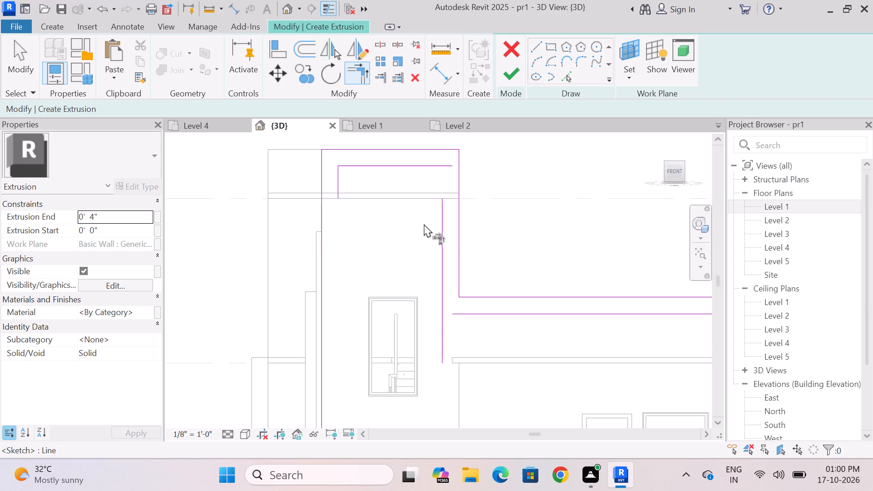
left_click(439, 228)
left_click(436, 165)
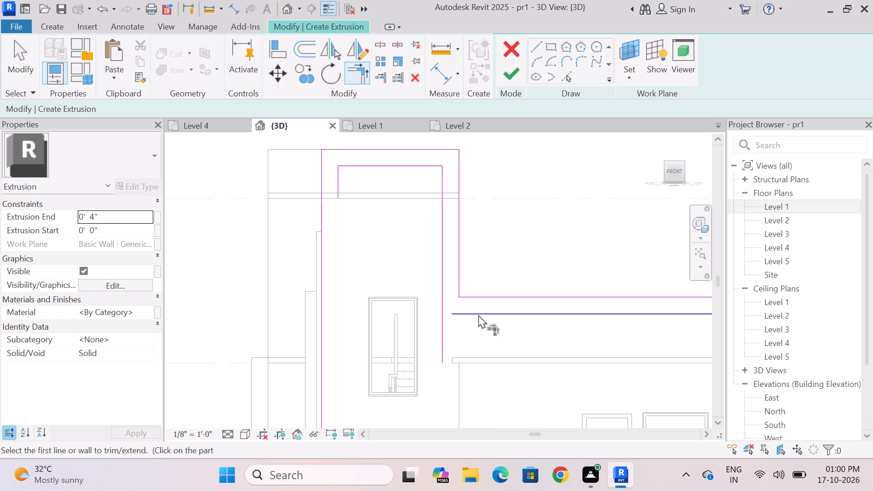
left_click(478, 315)
left_click(440, 298)
scroll(409, 248, "down", 4)
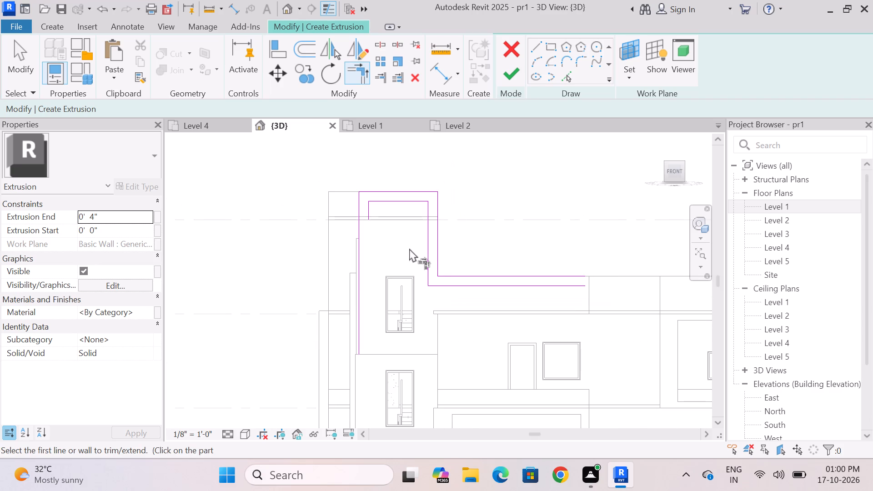
key("Escape")
Extend the inner line beside the tower's left edge down to the top edge of the existing stair window panel.
scroll(362, 223, "up", 3)
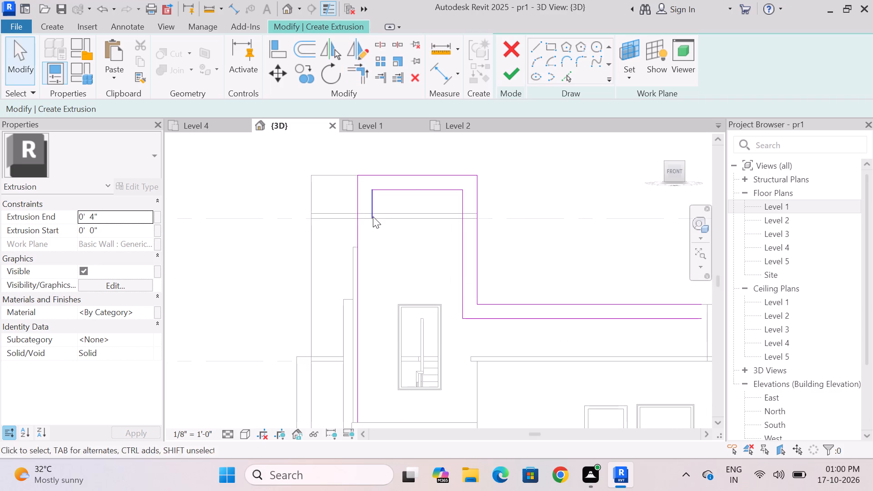
left_click(374, 214)
scroll(389, 196, "down", 3)
left_click_drag(379, 212, 379, 213)
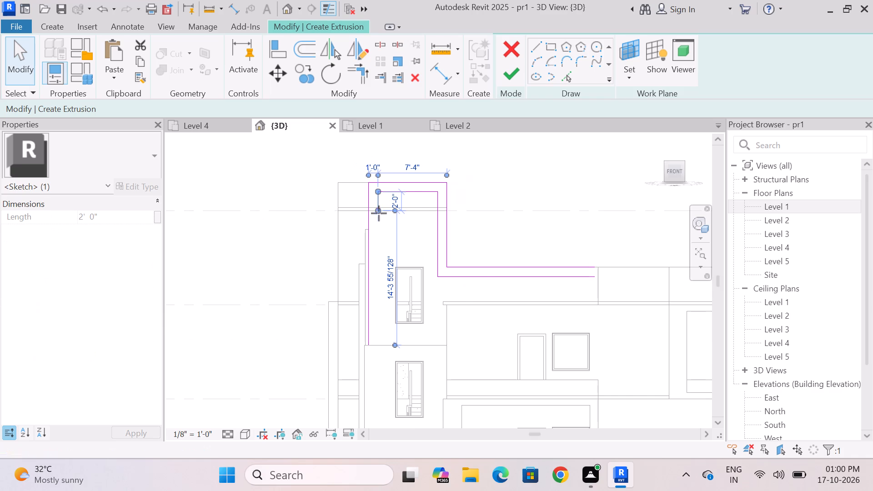
left_click_drag(379, 213, 376, 345)
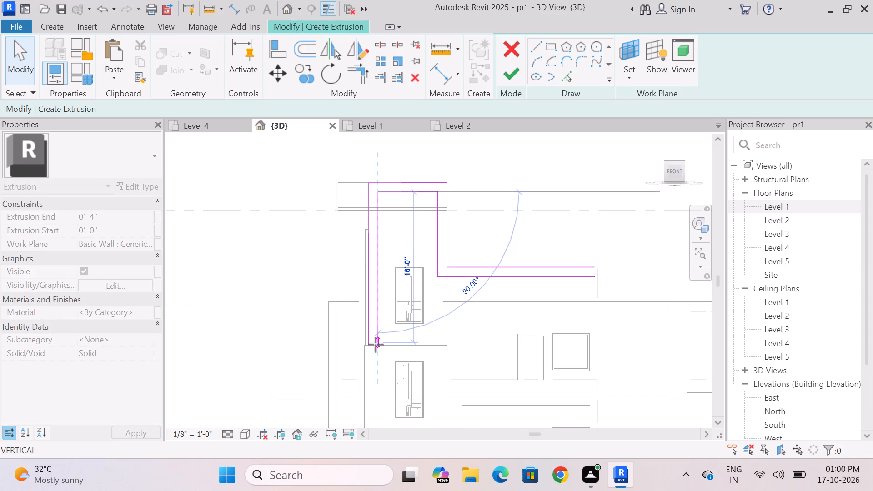
key("Escape")
scroll(393, 217, "down", 4)
scroll(393, 292, "up", 17)
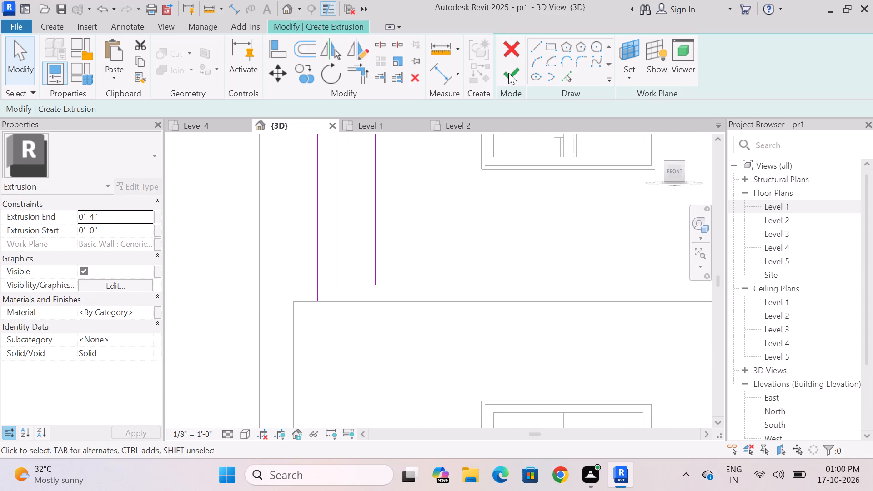
scroll(376, 291, "up", 4)
left_click(377, 245)
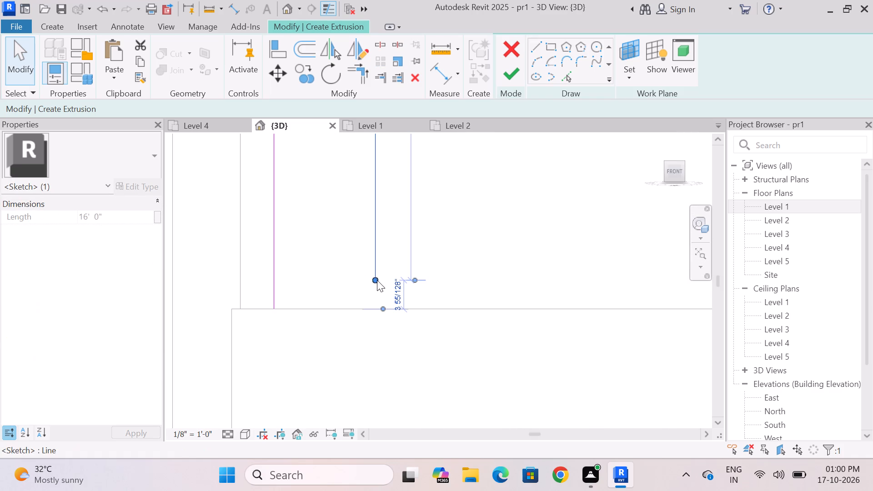
left_click_drag(375, 281, 376, 310)
key("Escape")
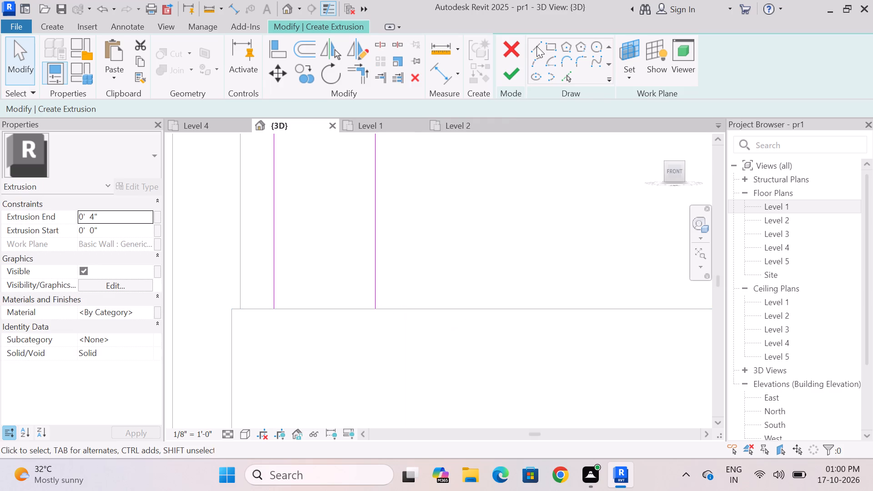
Close the band's lower end with a 1' 0" horizontal line along the top of the existing stair window panel.
left_click(534, 58)
left_click(615, 43)
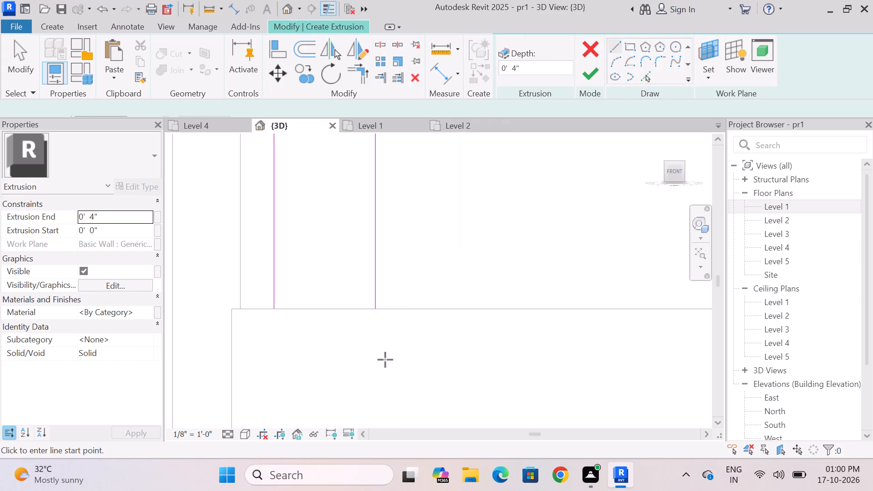
left_click(376, 309)
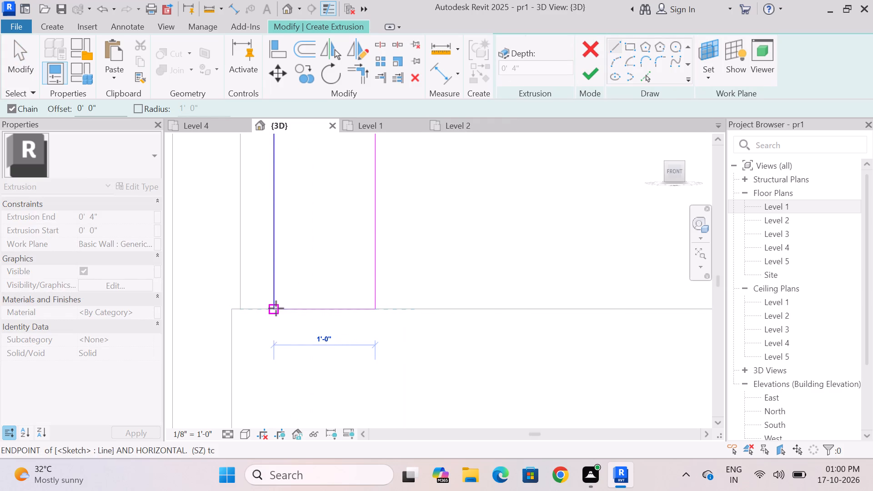
left_click(272, 308)
key("Escape")
Extend the band's upper and lower parapet lines to the vertical corner edge at the end of the parapet.
scroll(288, 341, "down", 15)
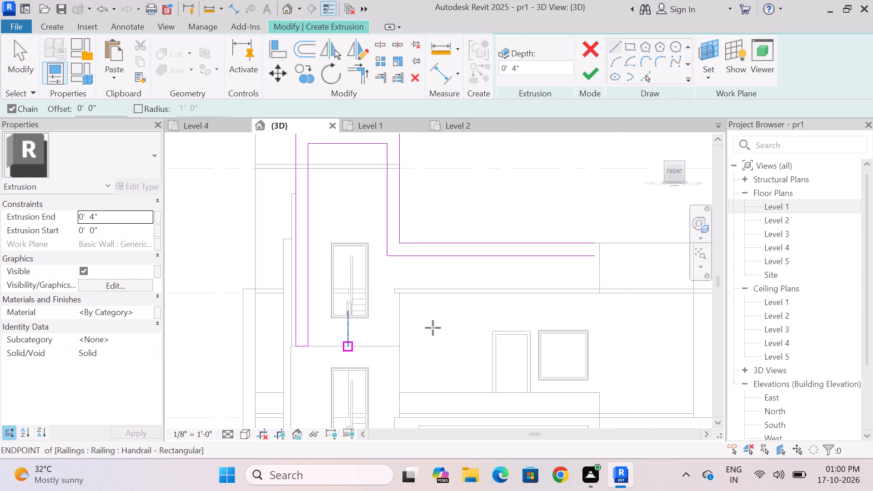
scroll(642, 229, "up", 13)
key("Escape")
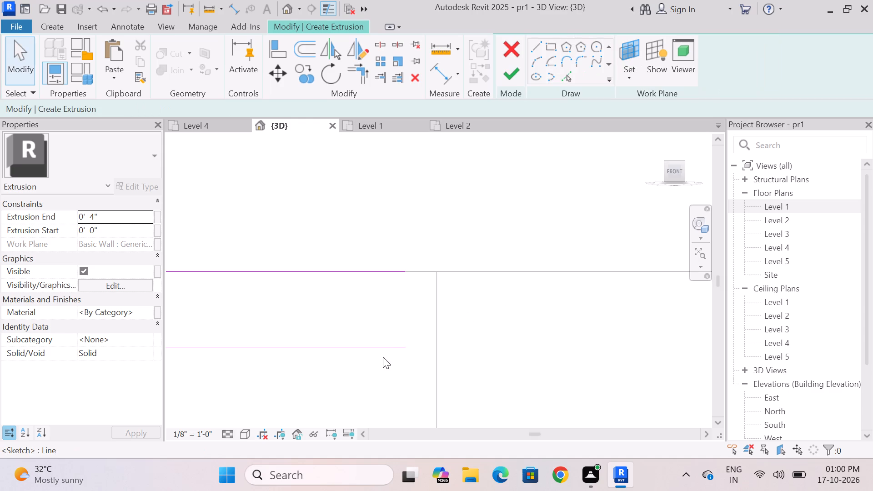
left_click(383, 357)
left_click(390, 346)
left_click_drag(401, 346, 437, 346)
key("Escape")
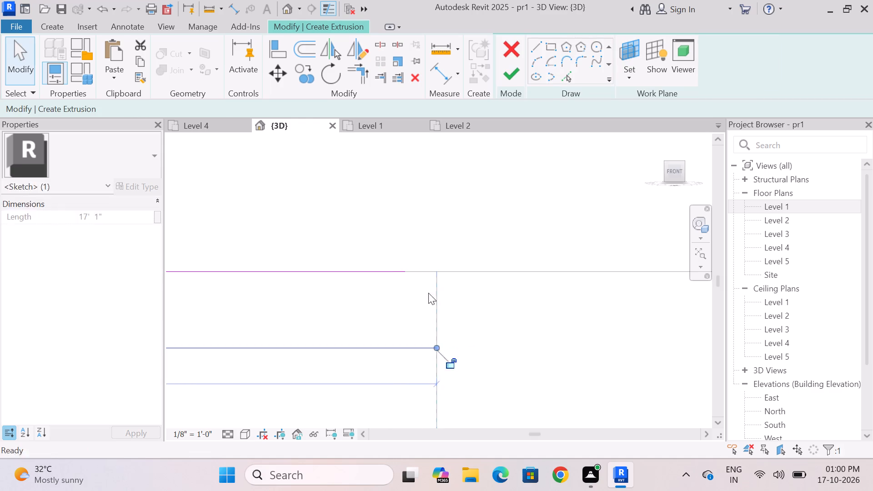
left_click(391, 269)
left_click_drag(402, 269, 438, 271)
key("Escape")
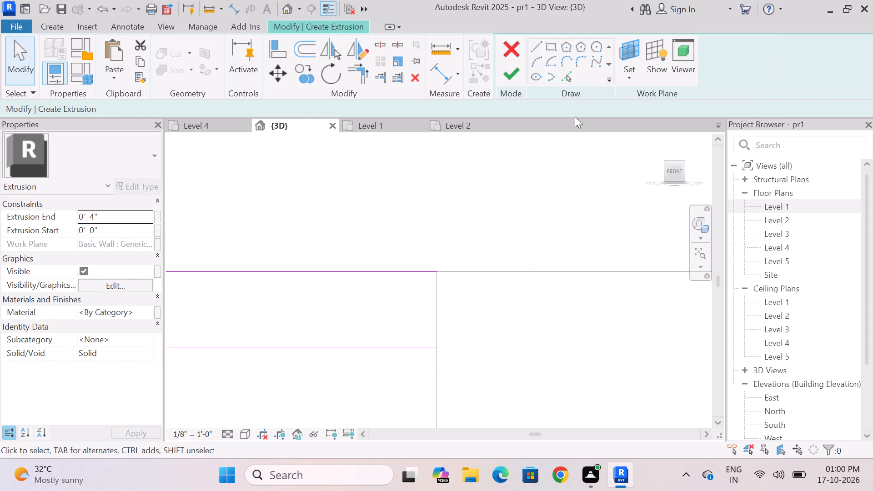
Close the band's parapet end with a vertical line at the corner and finish the sketch as a 4" extrusion.
left_click(537, 44)
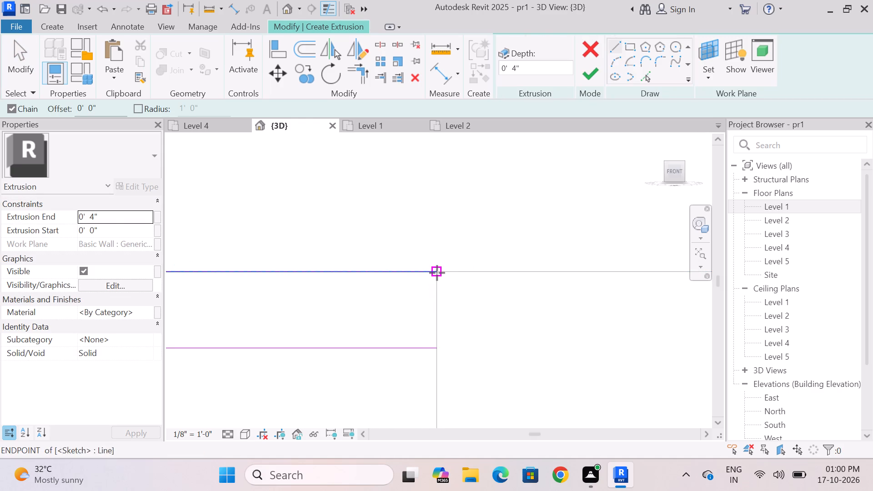
left_click(437, 273)
left_click(438, 347)
key("Escape")
scroll(457, 255, "down", 3)
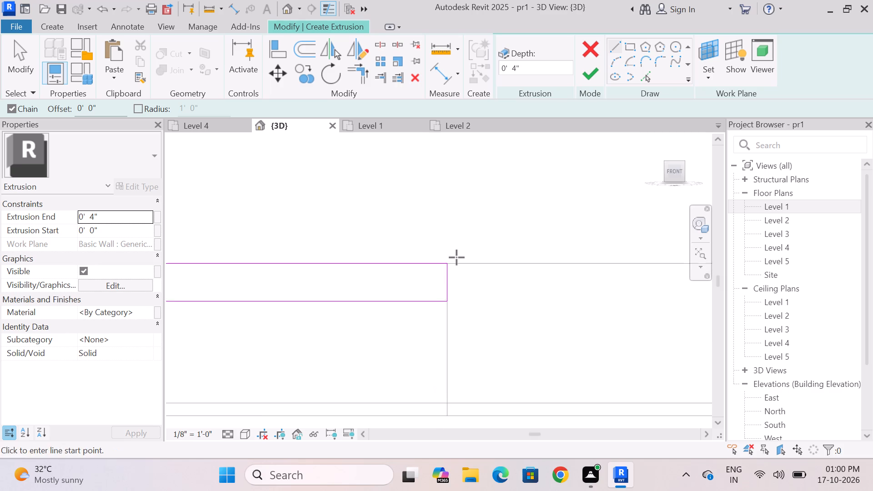
scroll(457, 257, "down", 16)
scroll(355, 241, "down", 3)
key("Escape")
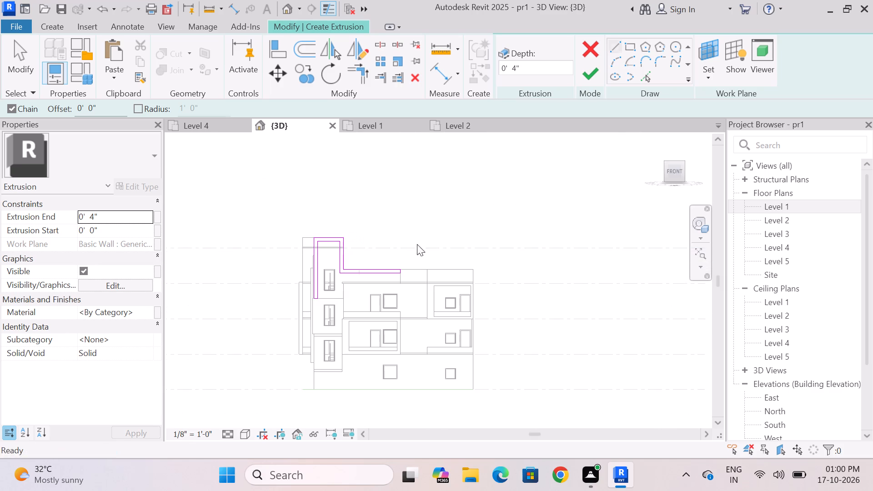
left_click(516, 74)
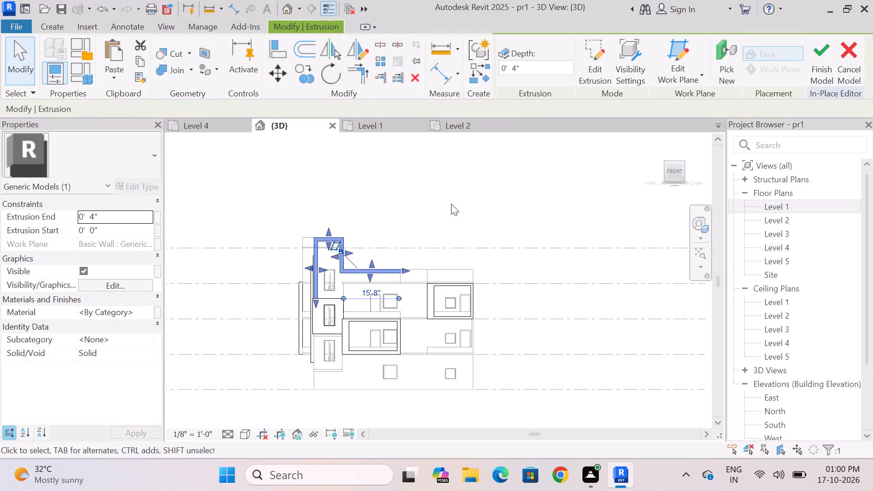
key("Escape")
Examine the tower and parapet band against the other facade panels from the front and both side angles.
middle_click_drag(449, 207, 383, 219, "shift")
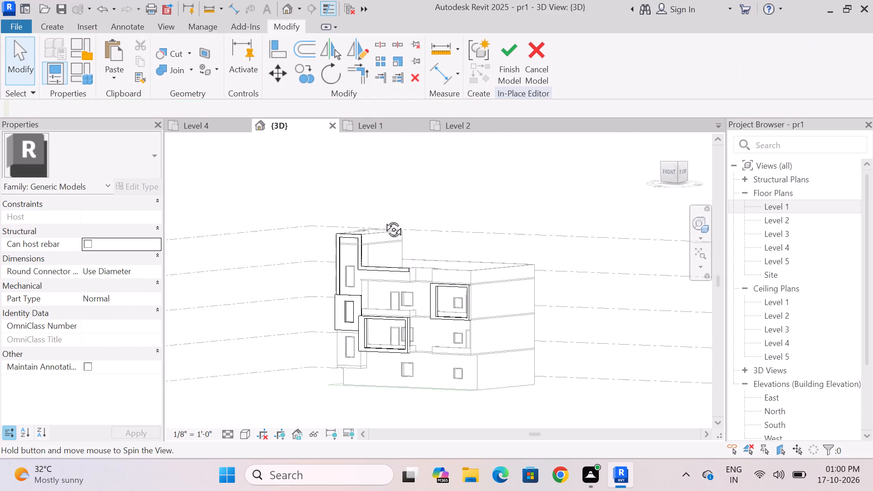
middle_click_drag(383, 219, 512, 222, "shift")
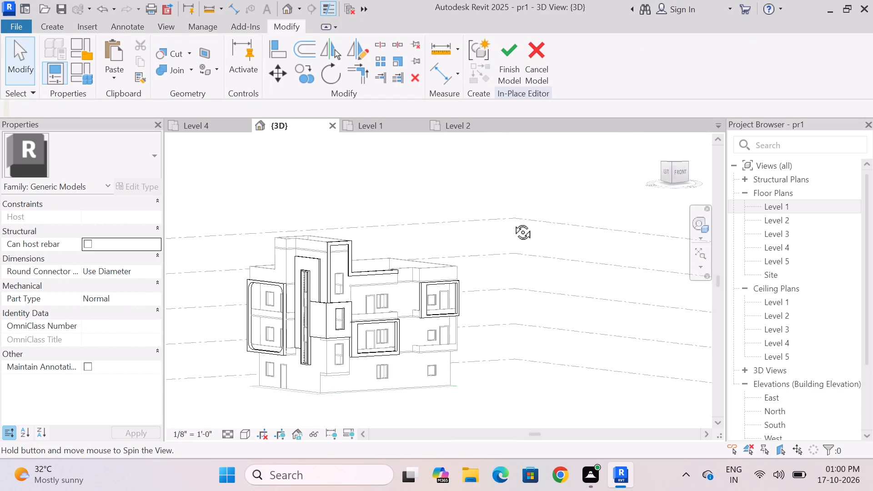
middle_click_drag(512, 222, 401, 229, "shift")
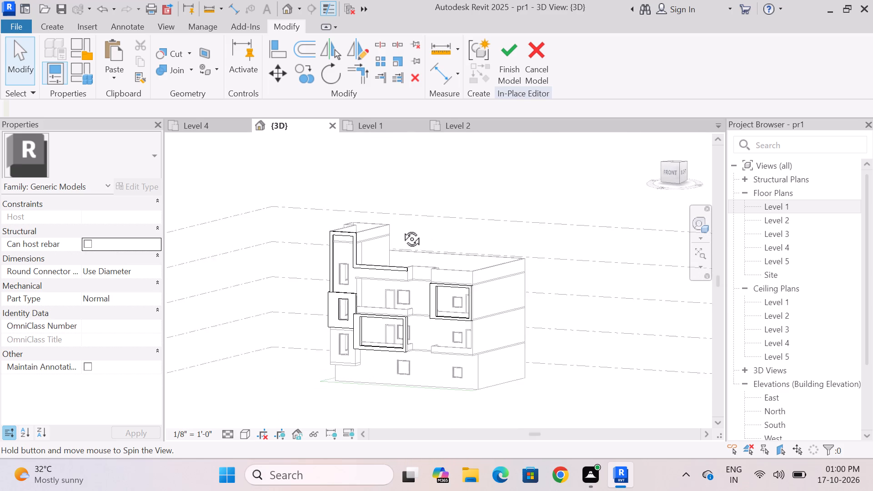
middle_click_drag(401, 229, 450, 230, "shift")
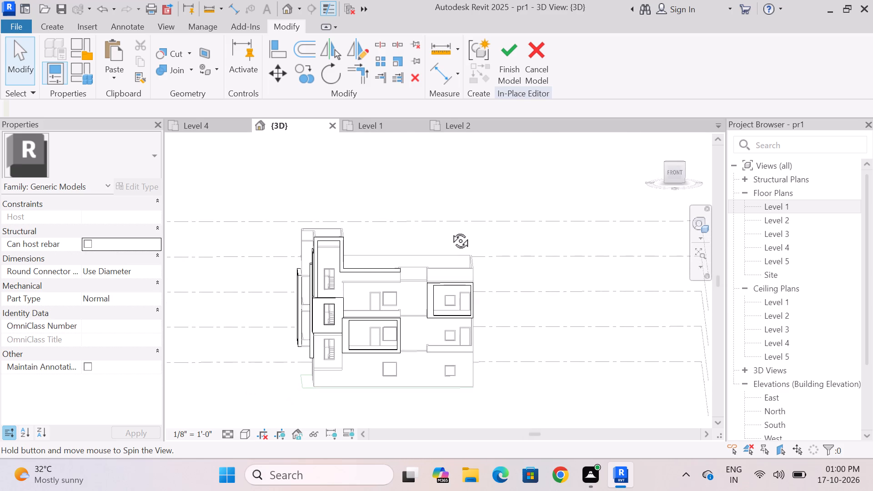
middle_click_drag(450, 230, 446, 249, "shift")
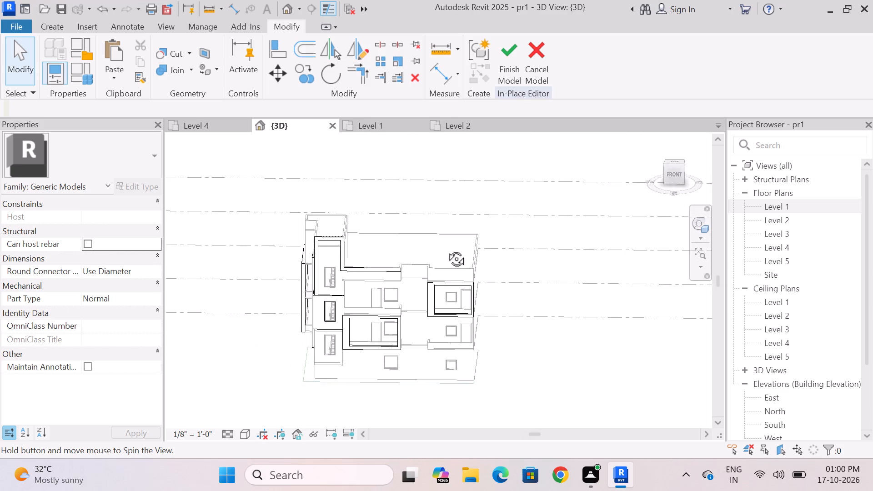
middle_click_drag(446, 249, 552, 213, "shift")
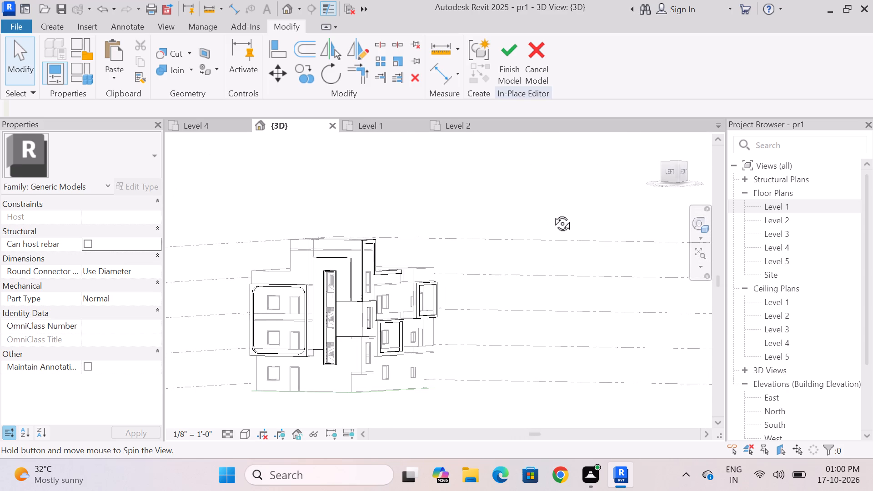
middle_click_drag(552, 213, 462, 217, "shift")
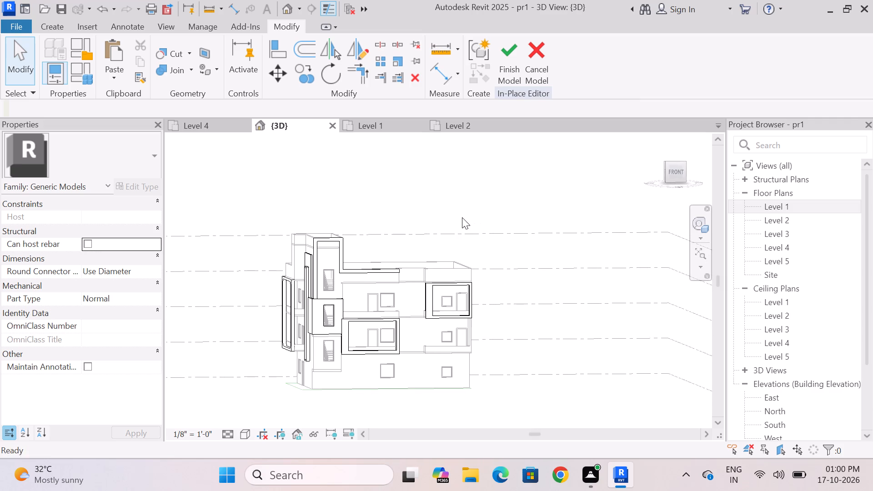
middle_click_drag(519, 222, 532, 222, "shift")
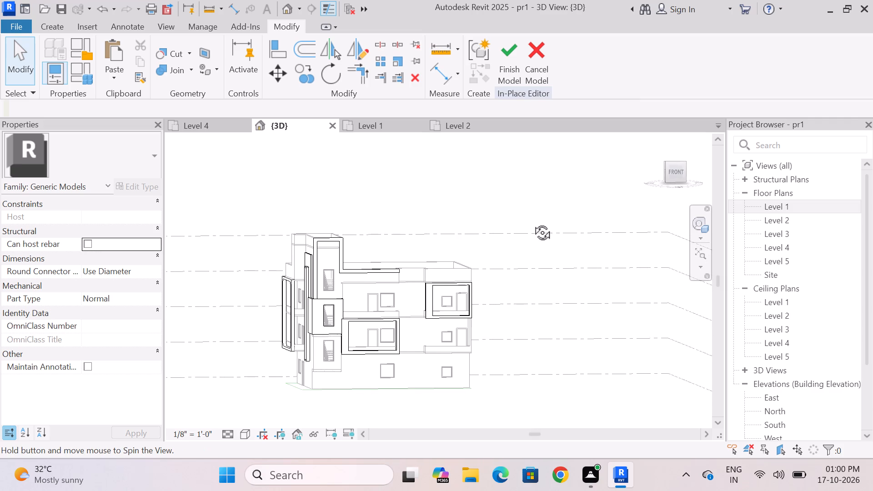
middle_click_drag(532, 222, 622, 221, "shift")
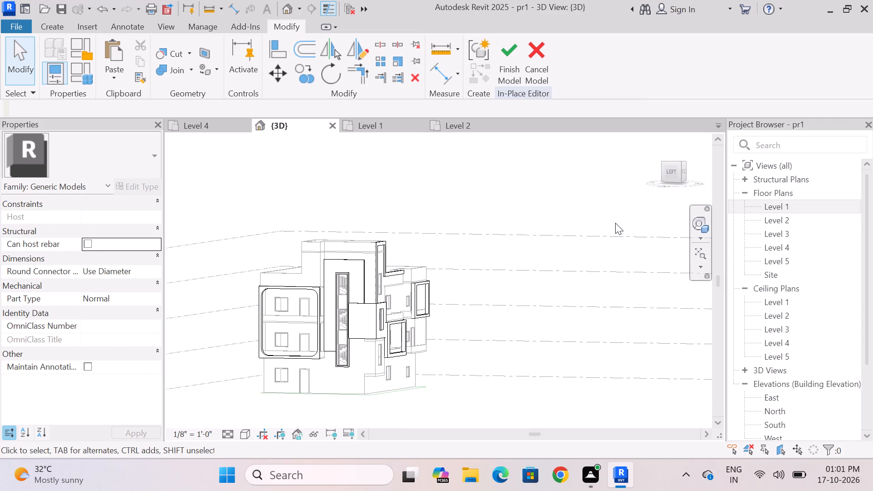
middle_click_drag(540, 257, 426, 265, "shift")
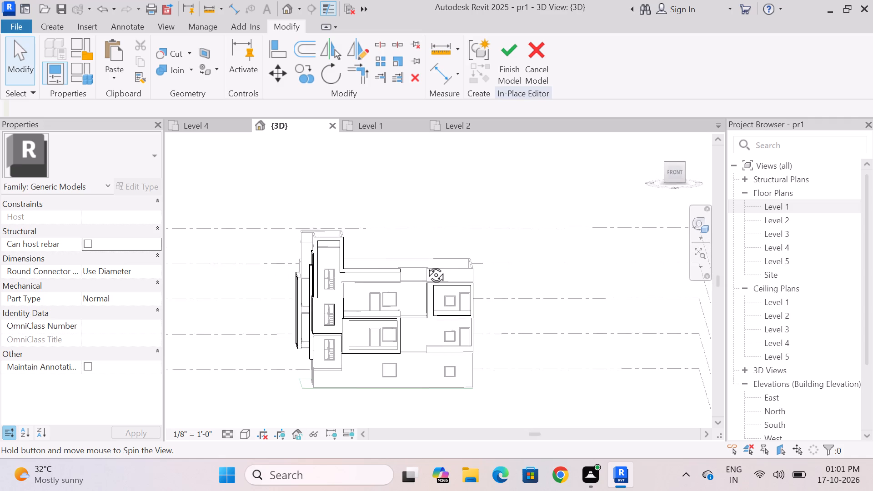
middle_click_drag(426, 265, 418, 246, "shift")
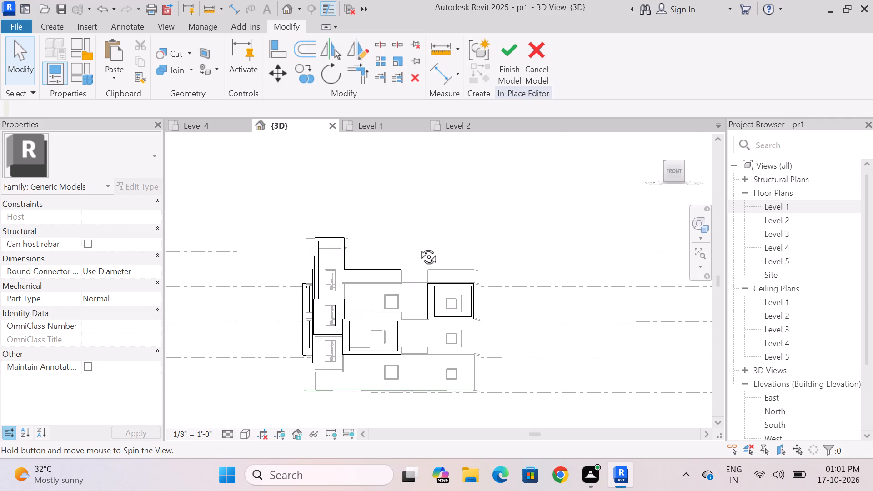
middle_click_drag(418, 246, 419, 249, "shift")
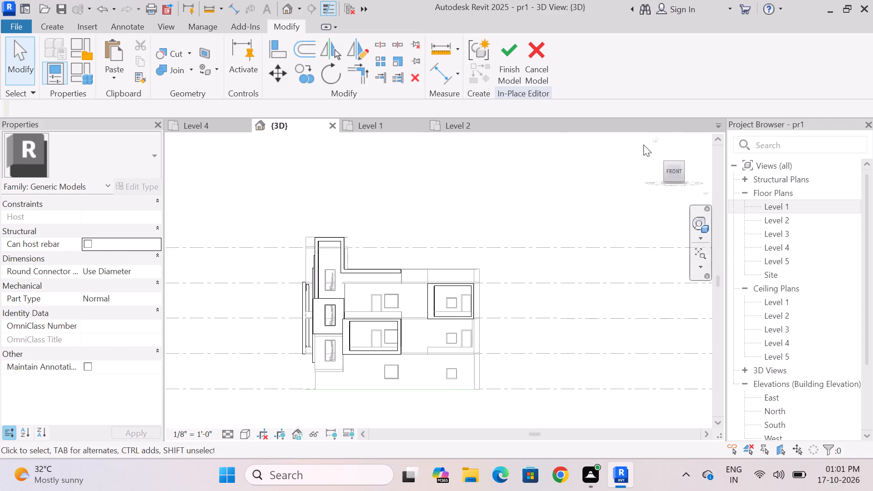
left_click(675, 173)
scroll(426, 281, "up", 6)
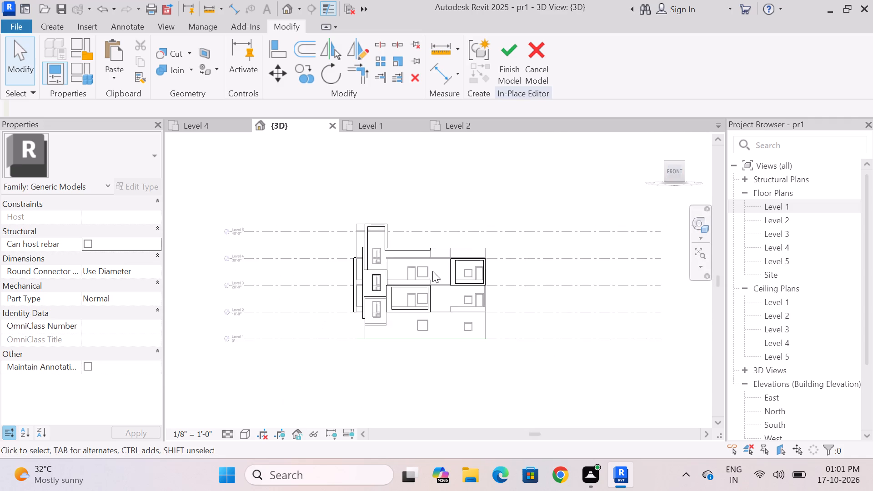
scroll(432, 271, "up", 6)
middle_click(424, 283)
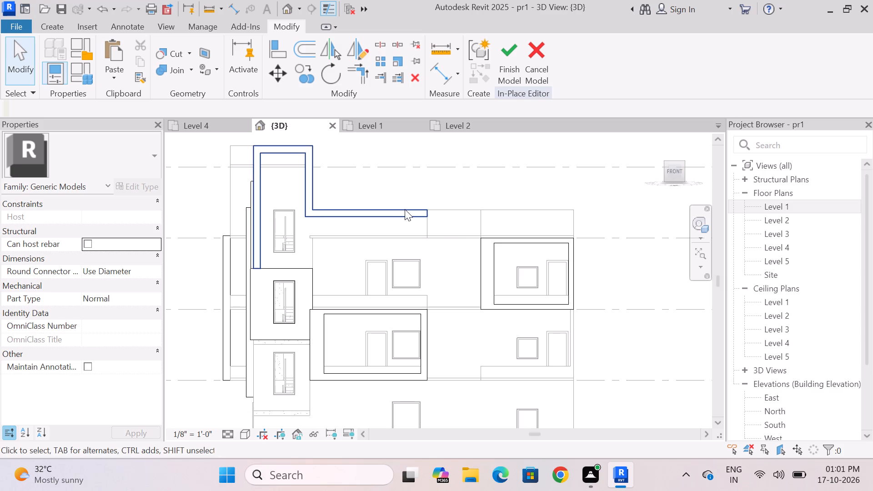
middle_click_drag(465, 270, 416, 311, "shift")
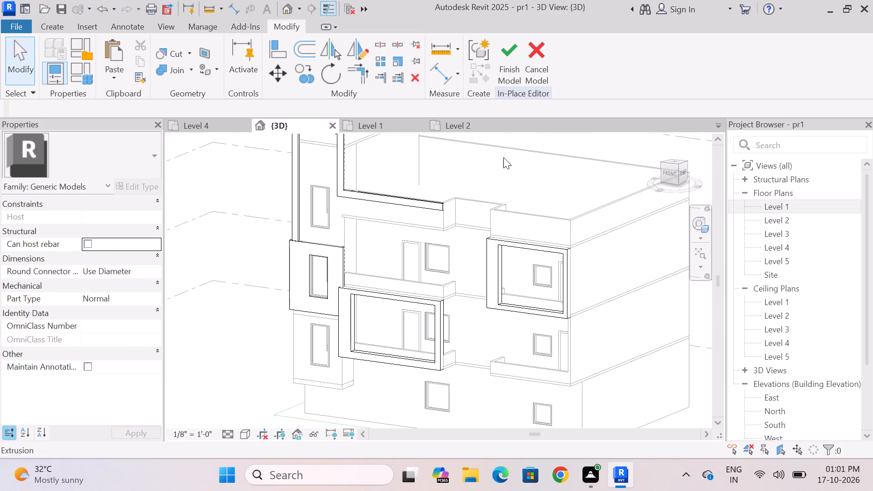
Start a sweep and pick its path along the top outer edges of the projecting front parapet, the recessed parapet and both connecting returns.
left_click(55, 25)
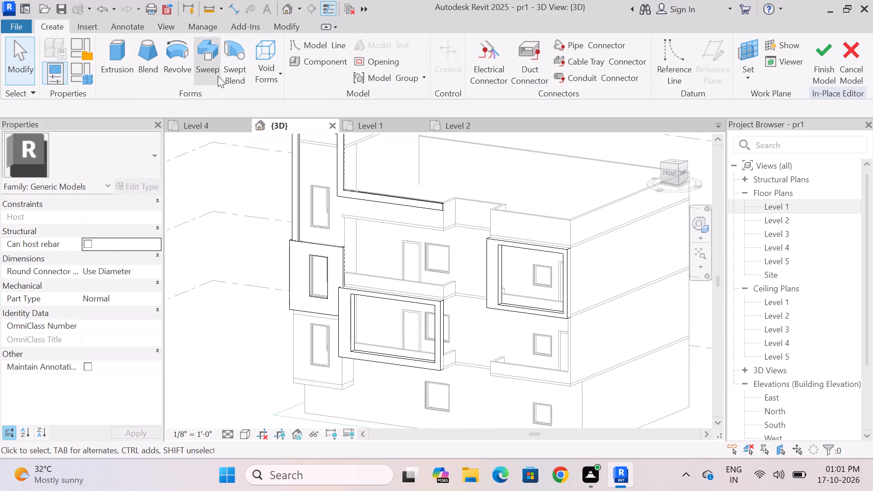
left_click(216, 60)
left_click(644, 69)
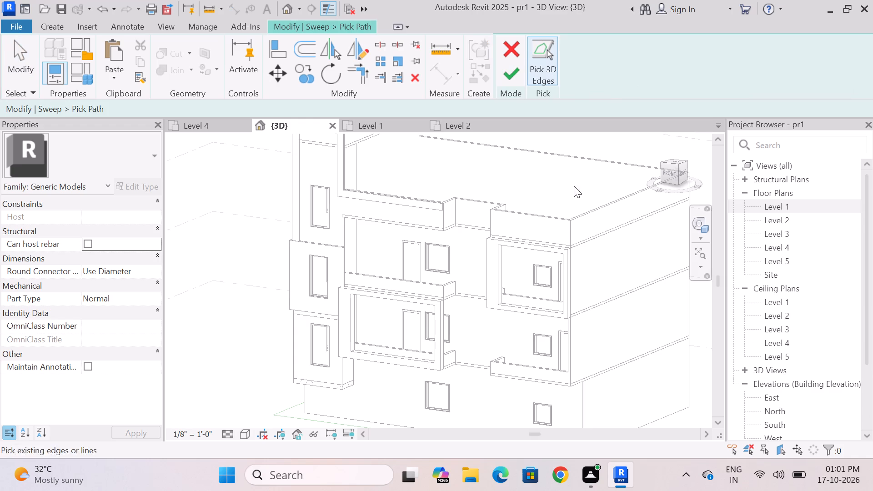
scroll(549, 220, "up", 12)
left_click(604, 208)
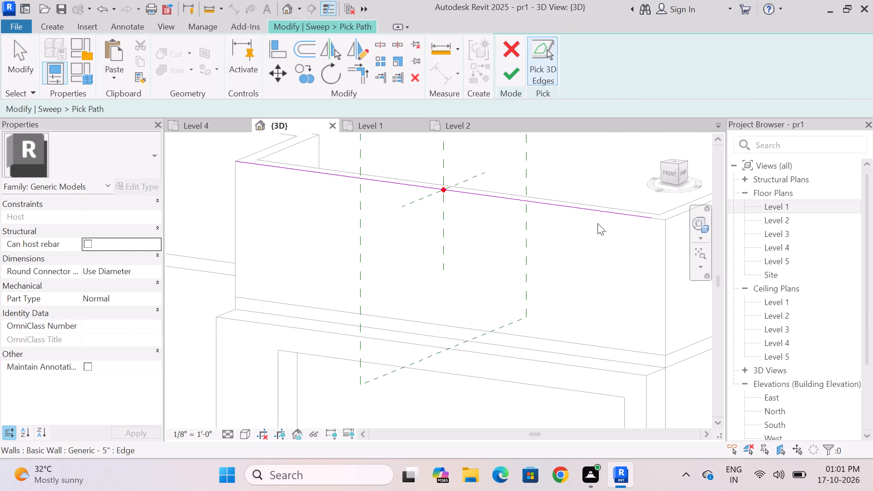
scroll(598, 230, "down", 3)
scroll(386, 164, "up", 9)
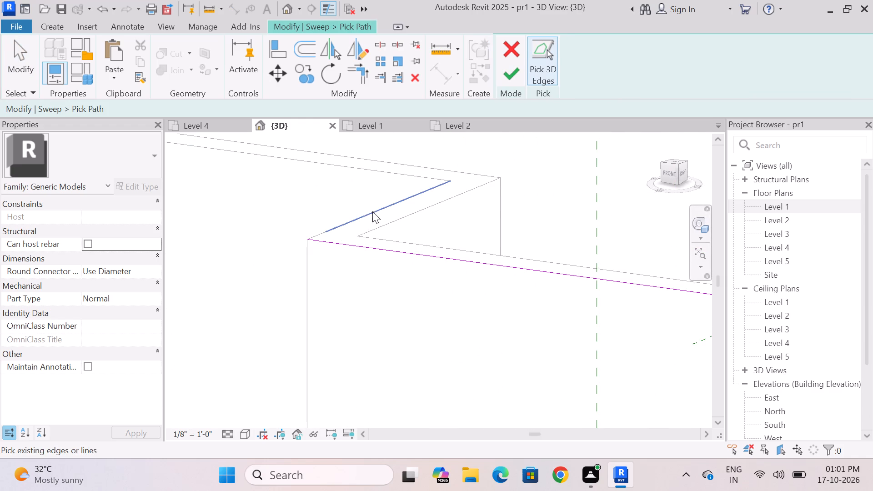
left_click(372, 211)
left_click(381, 169)
scroll(396, 197, "down", 12)
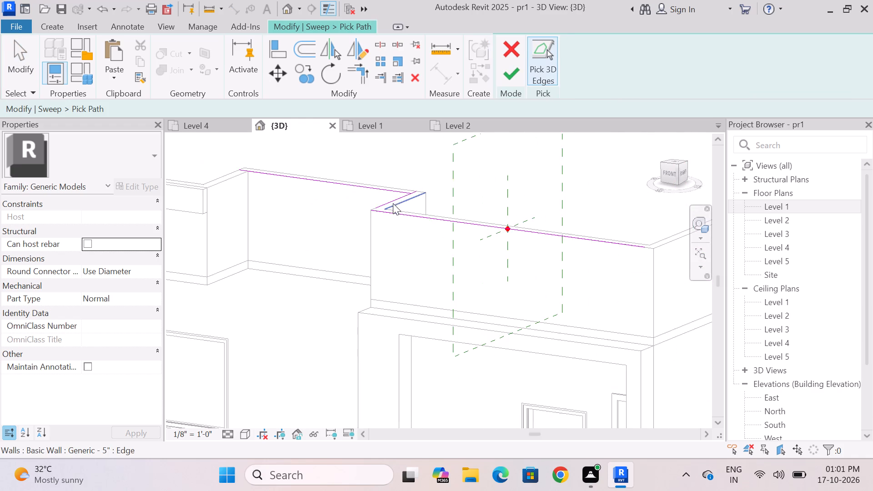
scroll(293, 180, "up", 9)
left_click(278, 202)
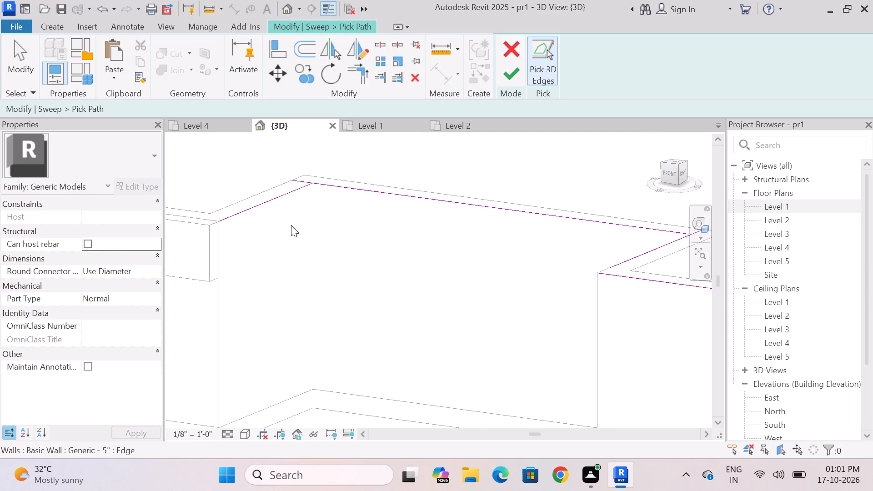
scroll(297, 214, "down", 5)
Trim the picked sweep path lines into clean corners at the three bends where the parapet steps back.
left_click(367, 75)
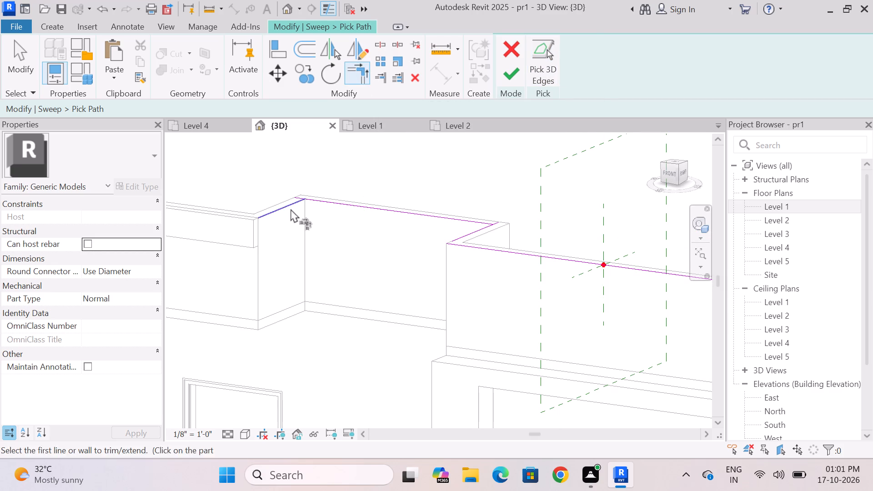
left_click(291, 209)
left_click(321, 203)
left_click(477, 234)
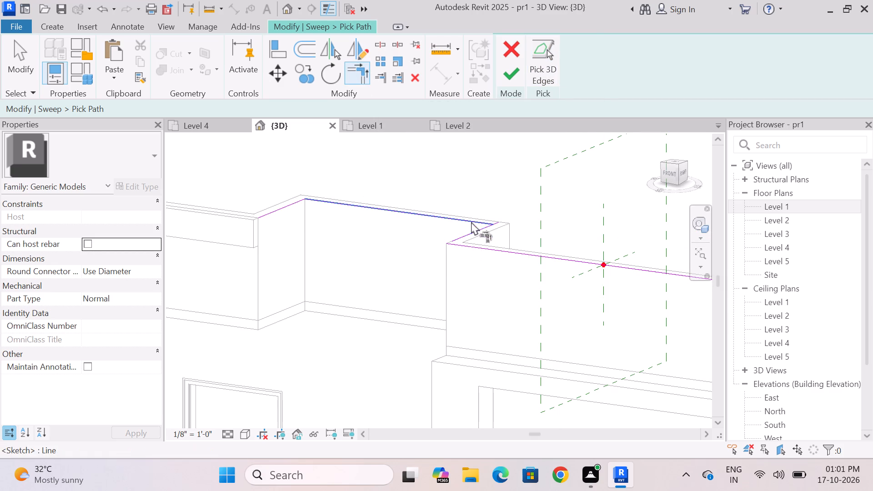
left_click(471, 220)
left_click(487, 250)
left_click(459, 236)
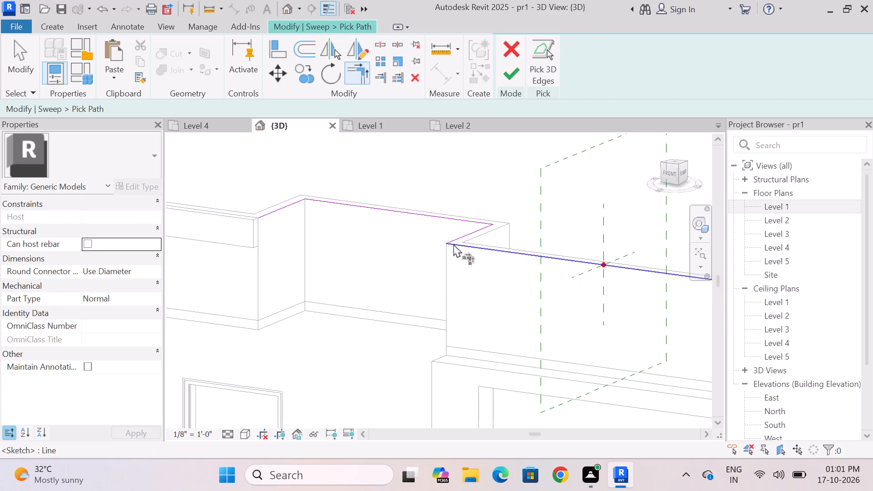
scroll(431, 253, "down", 5)
scroll(574, 271, "up", 10)
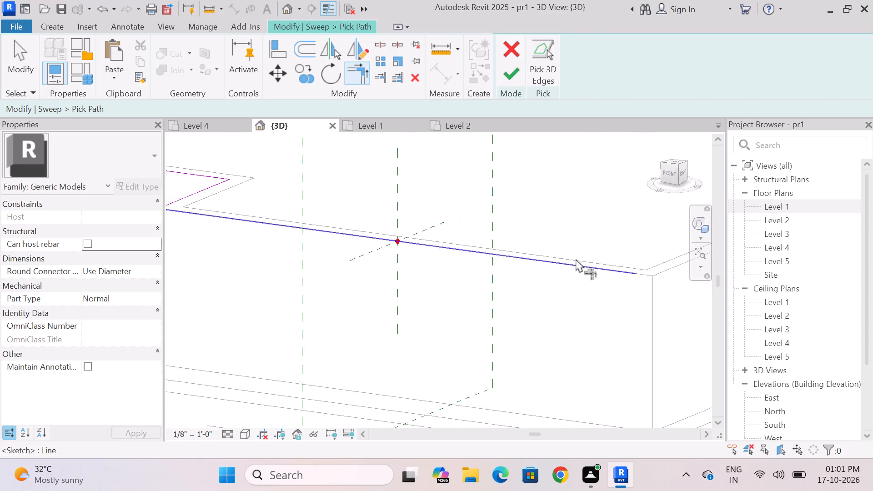
Extend the sweep path's open end to the outer corner of the projecting front parapet and finish the path.
key("Escape")
scroll(486, 206, "down", 5)
key("Escape")
scroll(577, 227, "up", 7)
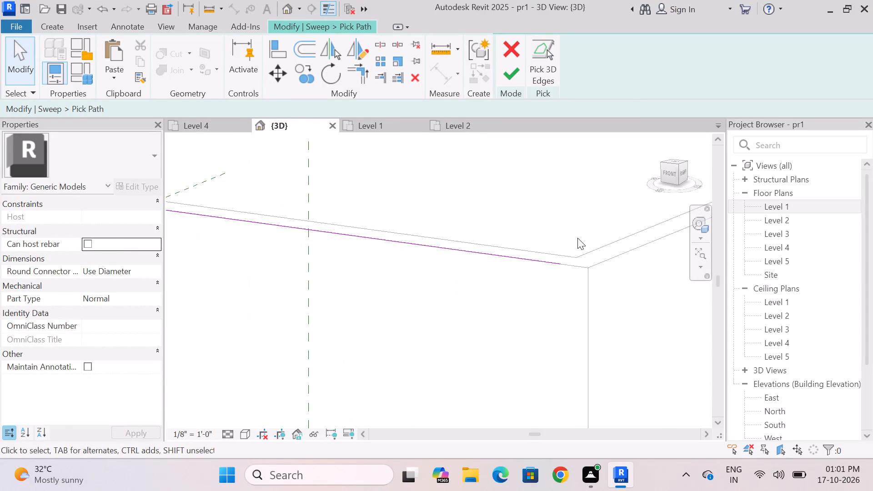
key("Escape")
scroll(541, 272, "up", 5)
left_click(534, 258)
left_click(541, 252)
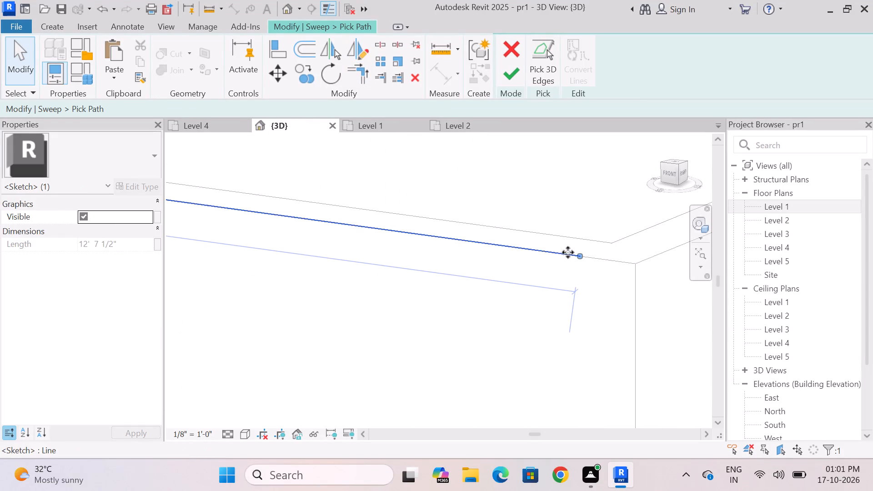
left_click_drag(579, 255, 635, 265)
key("Escape")
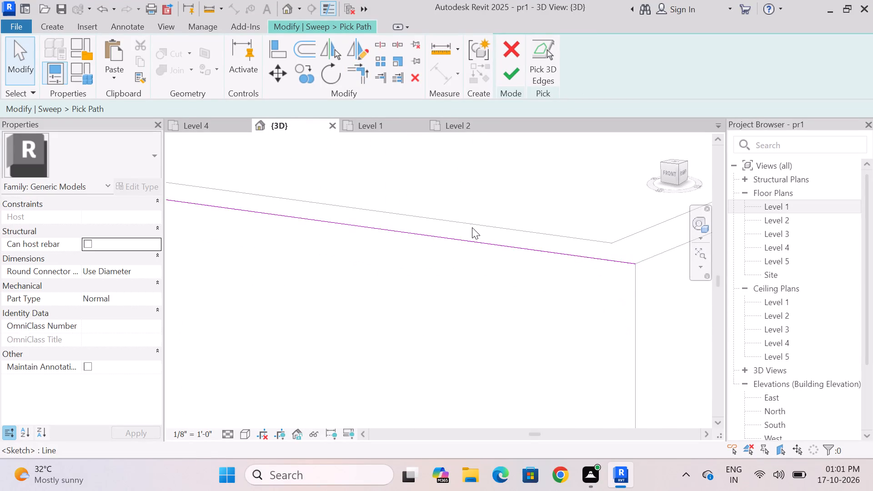
scroll(471, 227, "down", 5)
left_click(684, 169)
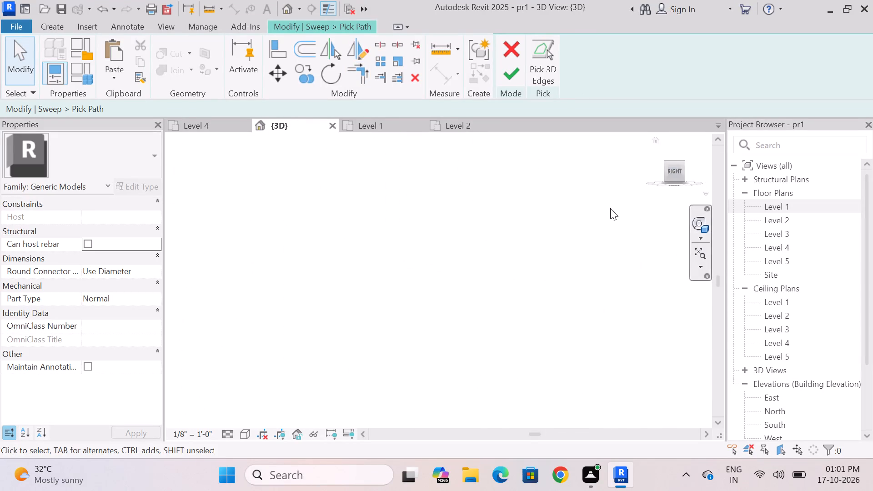
left_click(513, 74)
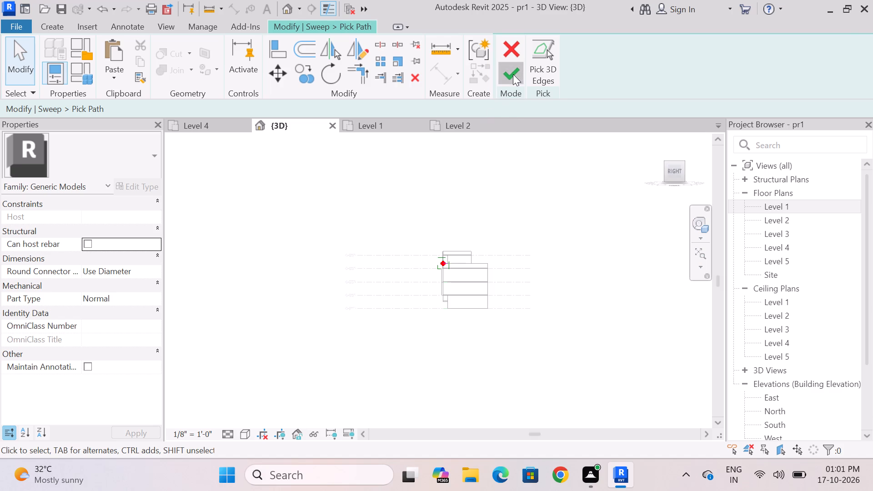
Sketch a closed 4" by 1'-0" rectangular profile against the parapet's outer face below its top edge and finish the sweep.
left_click(720, 75)
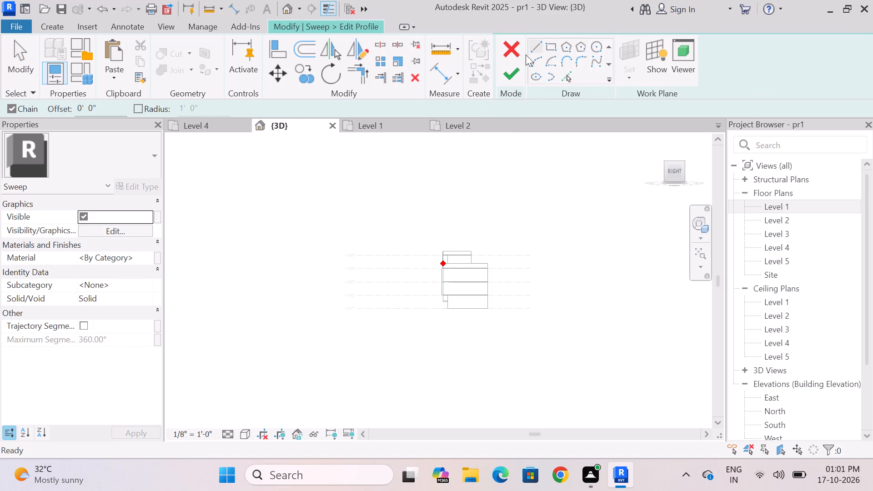
left_click(537, 47)
scroll(451, 254, "up", 20)
scroll(451, 254, "up", 2)
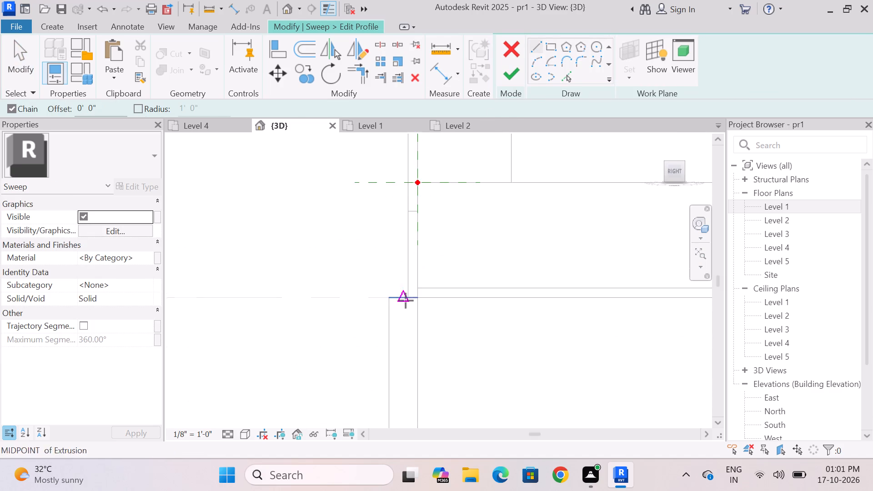
scroll(421, 211, "up", 8)
scroll(411, 281, "down", 3)
scroll(412, 184, "up", 5)
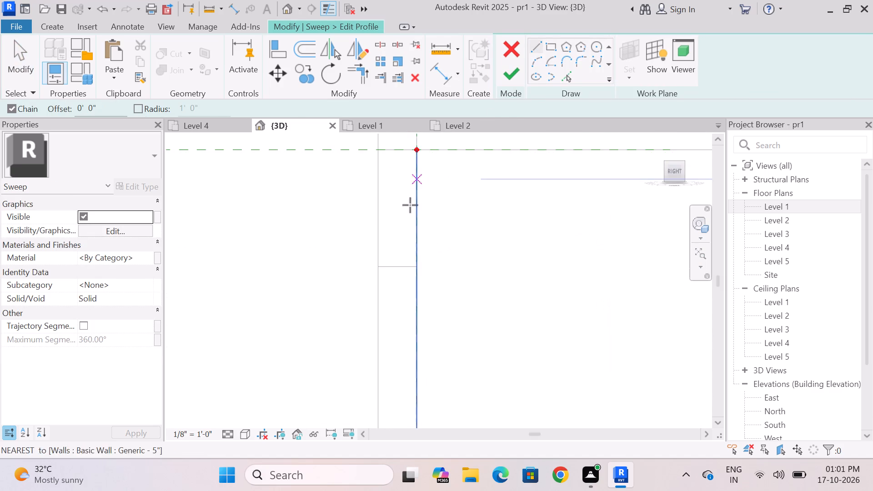
scroll(418, 271, "down", 3)
scroll(420, 166, "up", 4)
left_click(416, 213)
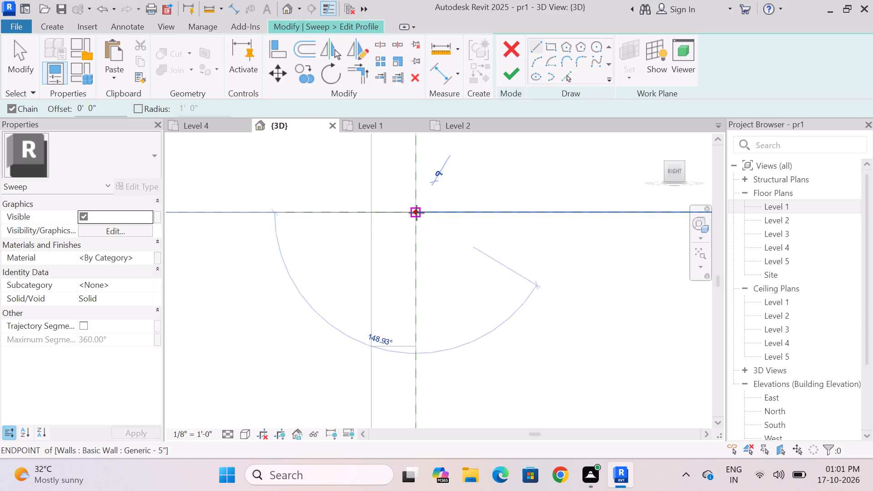
left_click(371, 211)
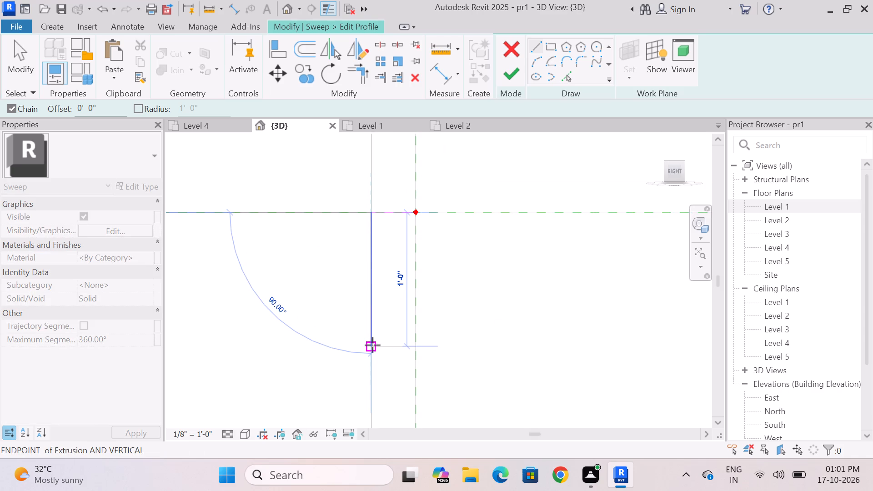
left_click(372, 345)
left_click(416, 344)
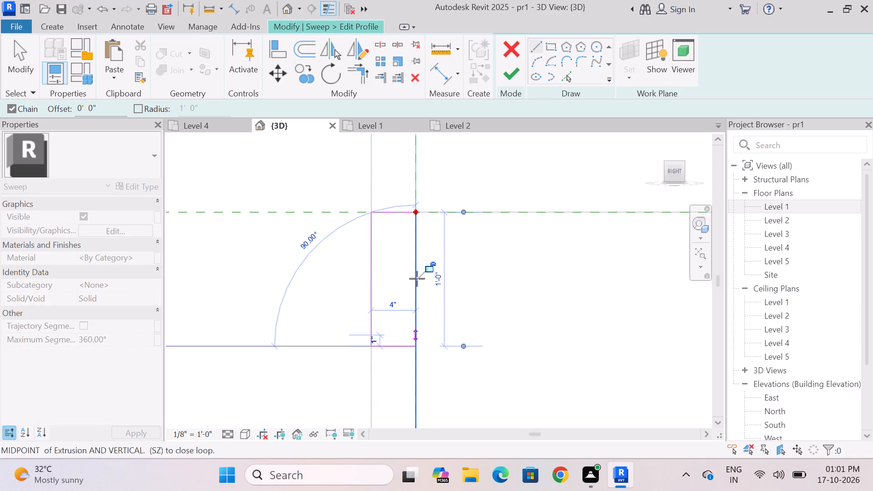
left_click(418, 211)
key("Escape")
key("Escape")
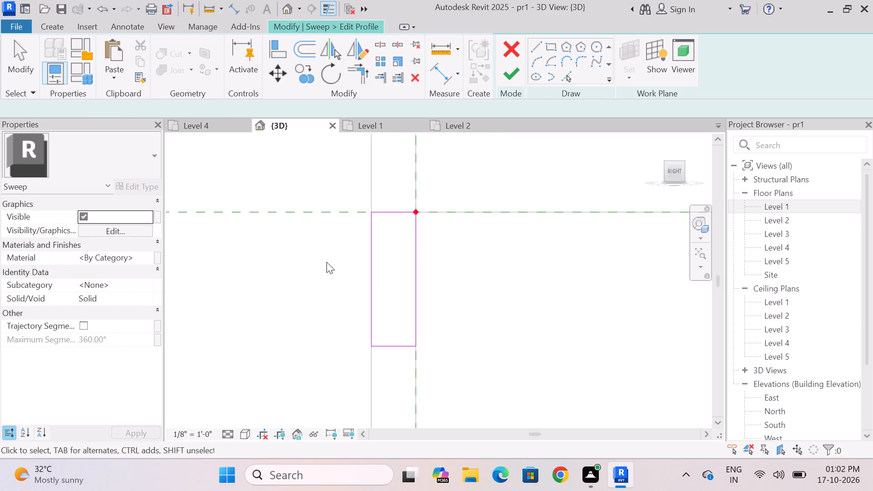
left_click(518, 71)
left_click(518, 71)
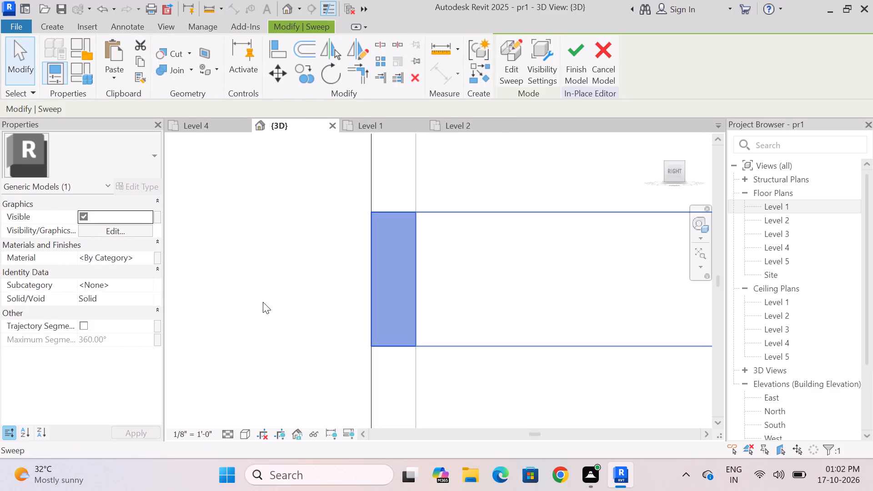
Examine the parapet sweep at the recessed section and where it meets the tower band.
key("Escape")
middle_click_drag(260, 301, 381, 306, "shift")
scroll(386, 302, "down", 3)
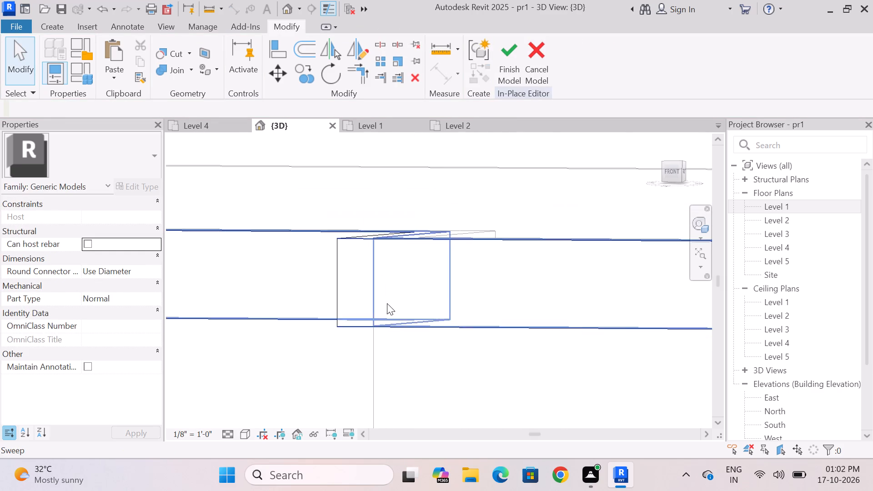
scroll(387, 303, "down", 10)
scroll(456, 328, "down", 4)
middle_click_drag(429, 243, 479, 268, "shift")
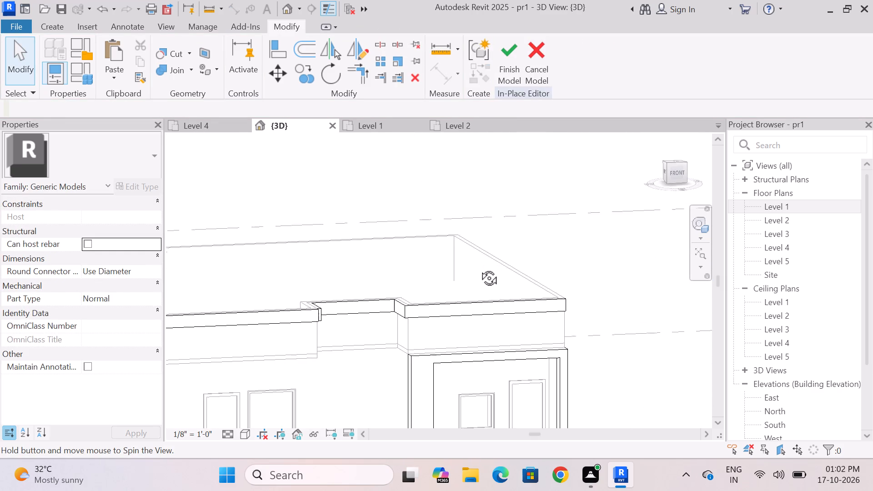
middle_click_drag(479, 268, 462, 266, "shift")
scroll(346, 311, "up", 9)
middle_click_drag(352, 350, 344, 352, "shift")
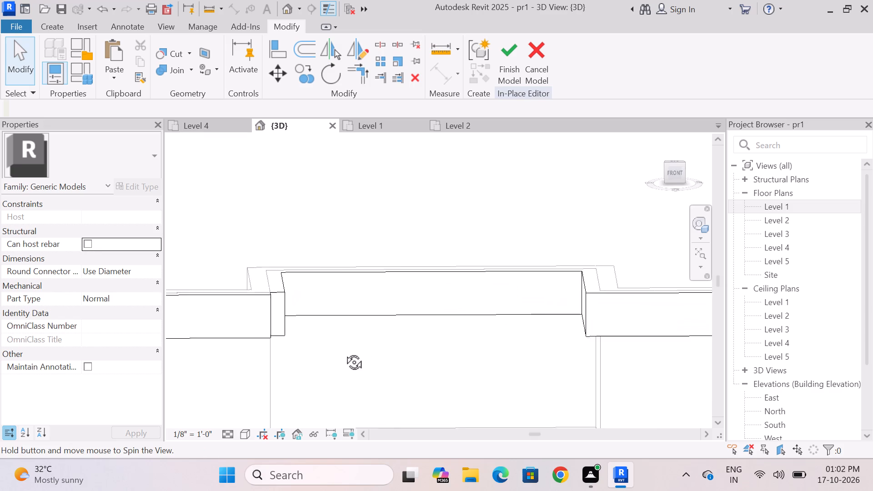
middle_click_drag(344, 352, 302, 386, "shift")
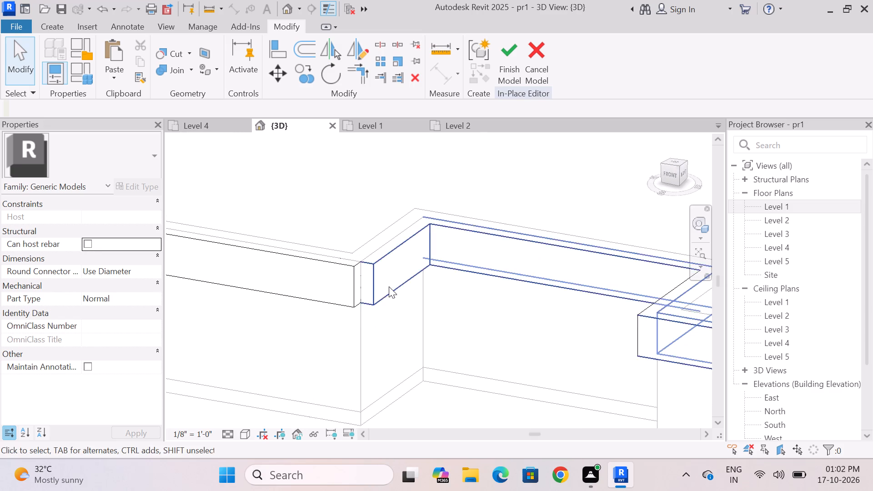
Extend the parapet end of the tower band extrusion to the edge of the sweep's return so the corner closes.
scroll(376, 281, "up", 5)
left_click(367, 270)
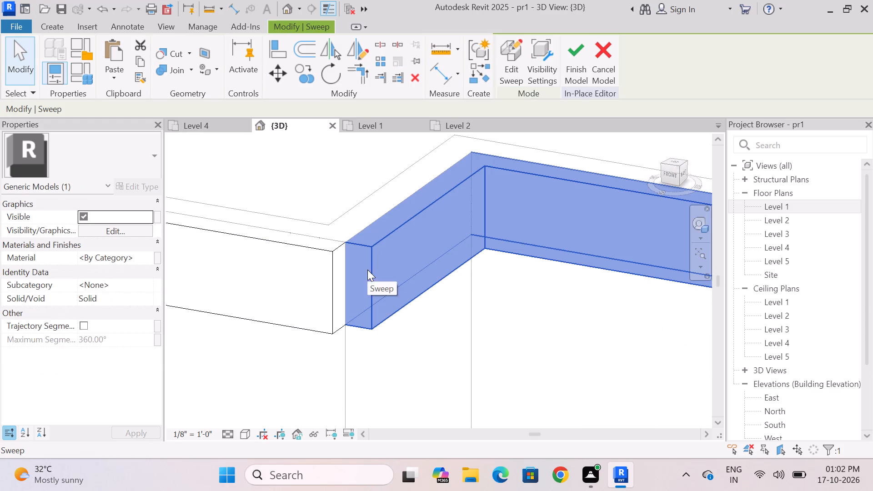
scroll(418, 220, "down", 4)
middle_click_drag(462, 271, 511, 259, "shift")
left_click(677, 169)
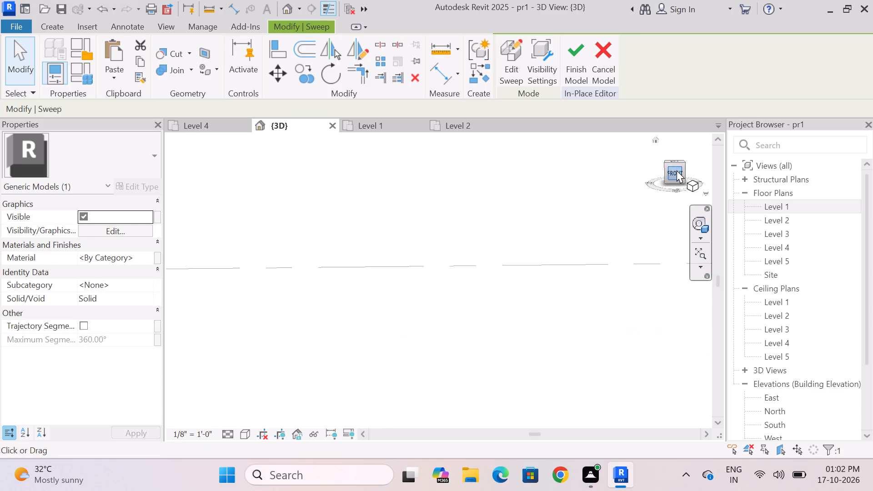
scroll(305, 286, "up", 9)
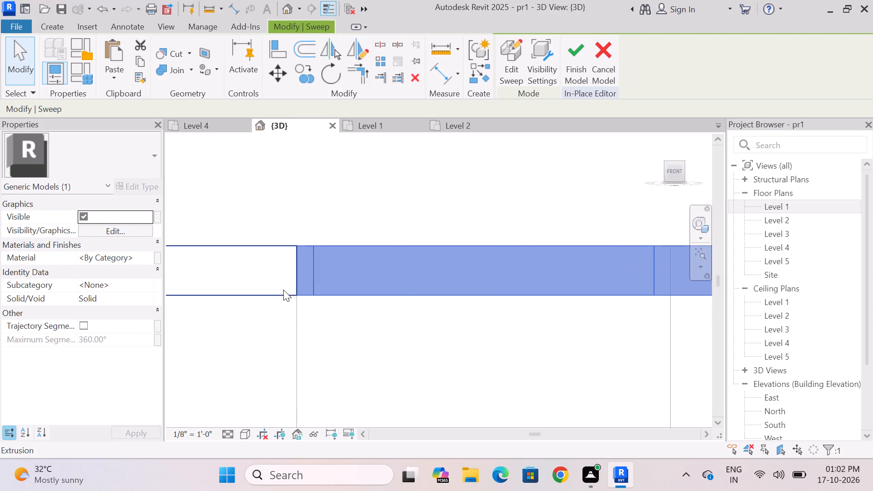
key("Escape")
left_click(271, 269)
scroll(281, 271, "up", 4)
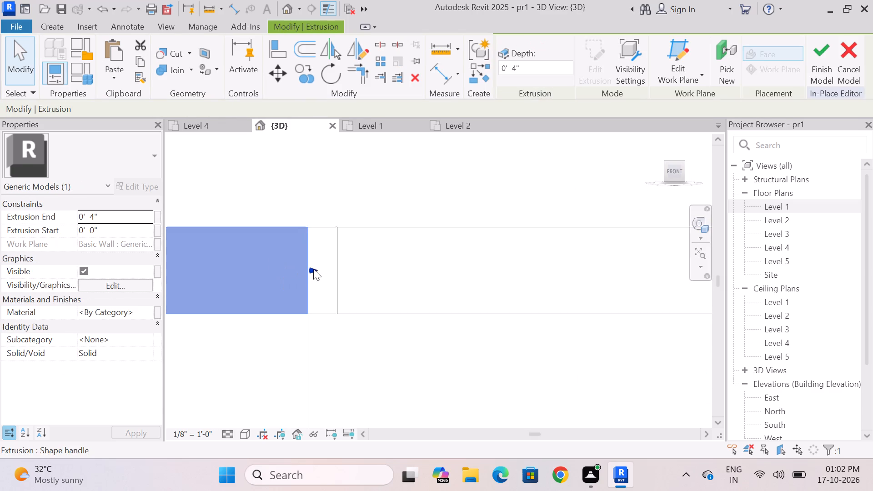
left_click_drag(313, 269, 340, 269)
key("Escape")
scroll(368, 180, "down", 6)
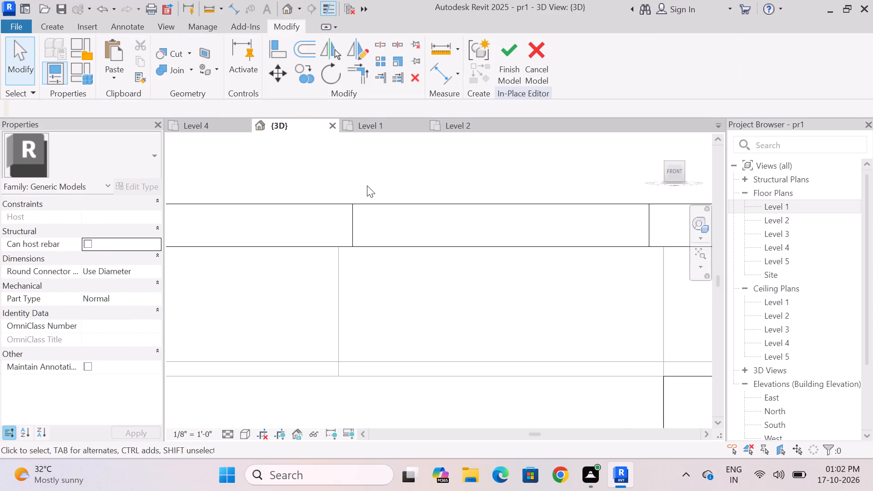
Examine the completed parapet band together with the other facade features from the front and the side angles.
scroll(367, 185, "down", 4)
scroll(391, 287, "down", 8)
scroll(499, 213, "down", 2)
key("Escape")
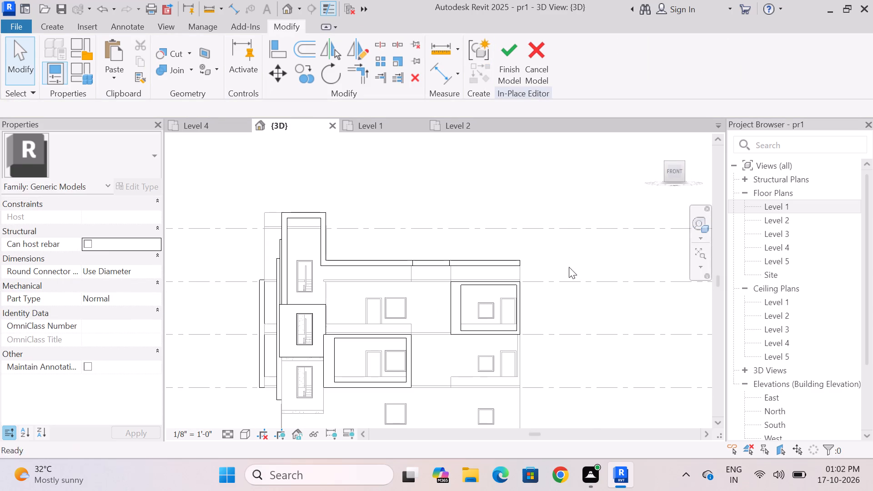
middle_click_drag(569, 271, 483, 325, "shift")
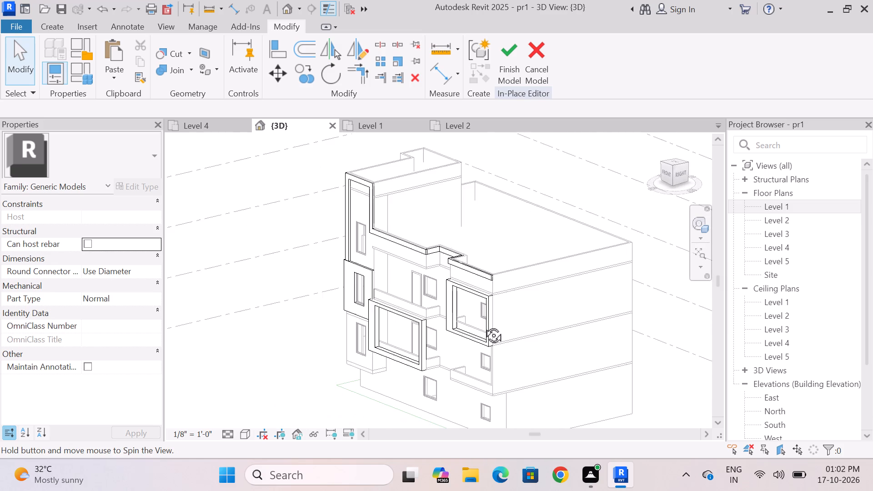
middle_click_drag(483, 325, 568, 279, "shift")
scroll(540, 215, "down", 4)
middle_click_drag(562, 256, 575, 256, "shift")
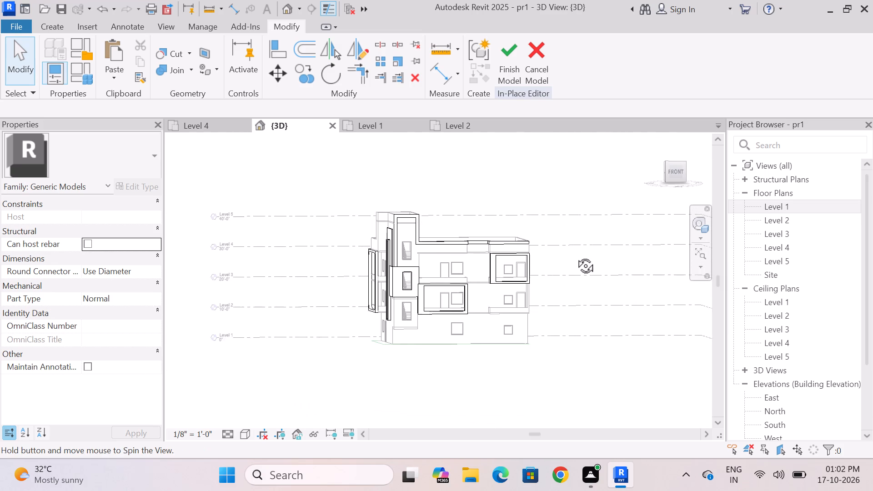
middle_click_drag(575, 256, 444, 305, "shift")
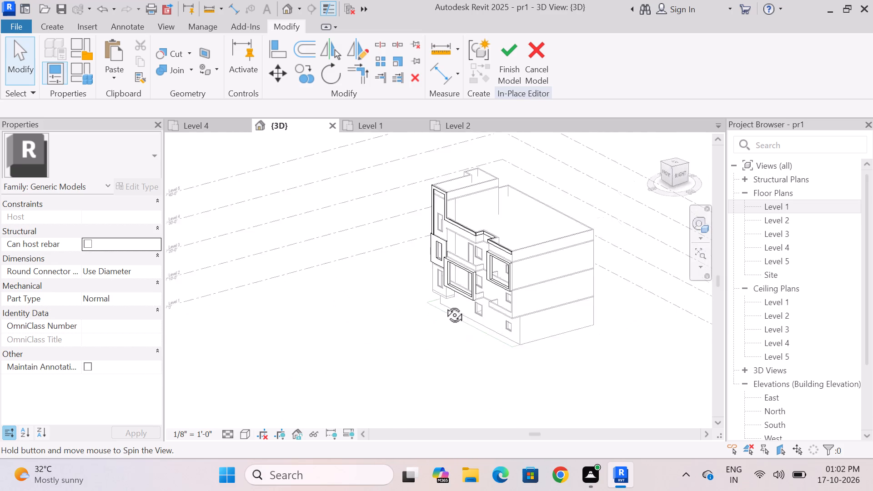
middle_click_drag(444, 305, 563, 261, "shift")
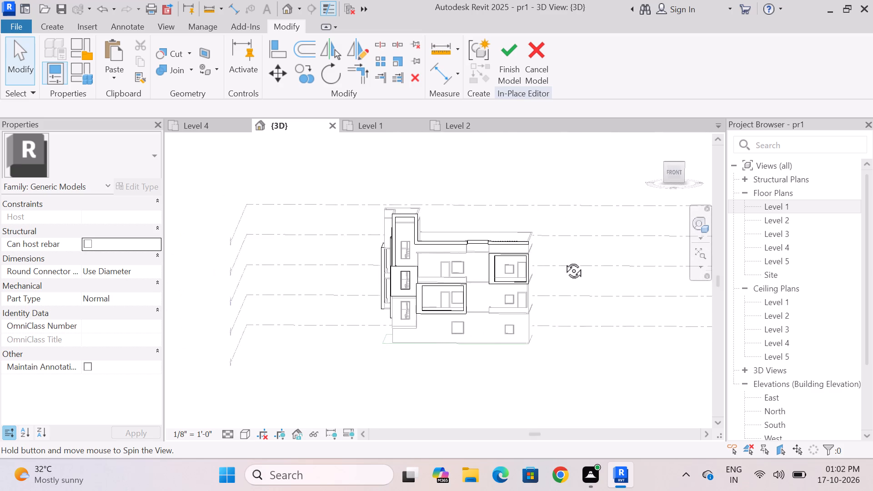
middle_click_drag(563, 261, 563, 251, "shift")
middle_click(403, 365, "shift")
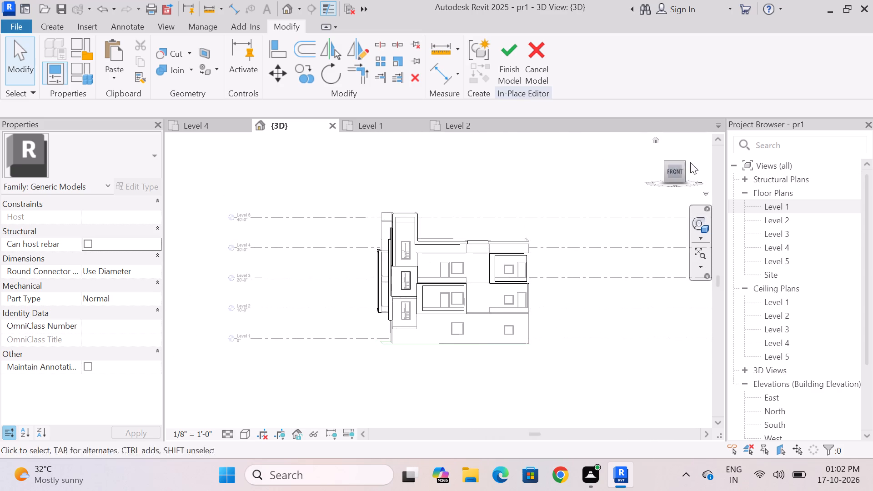
Set up a new solid extrusion with a 6" depth on the front face of the Generic - 9" wall between the framed openings.
left_click(674, 169)
scroll(455, 274, "up", 3)
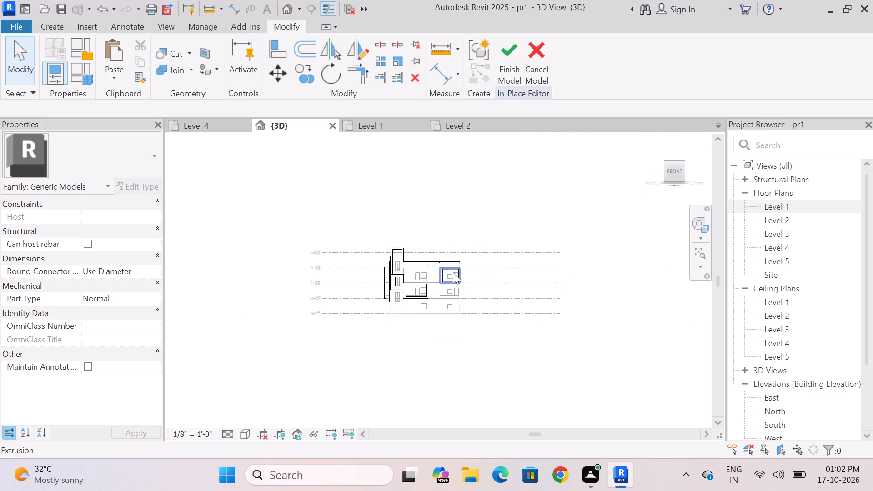
scroll(453, 272, "up", 7)
scroll(341, 263, "down", 3)
scroll(397, 277, "up", 5)
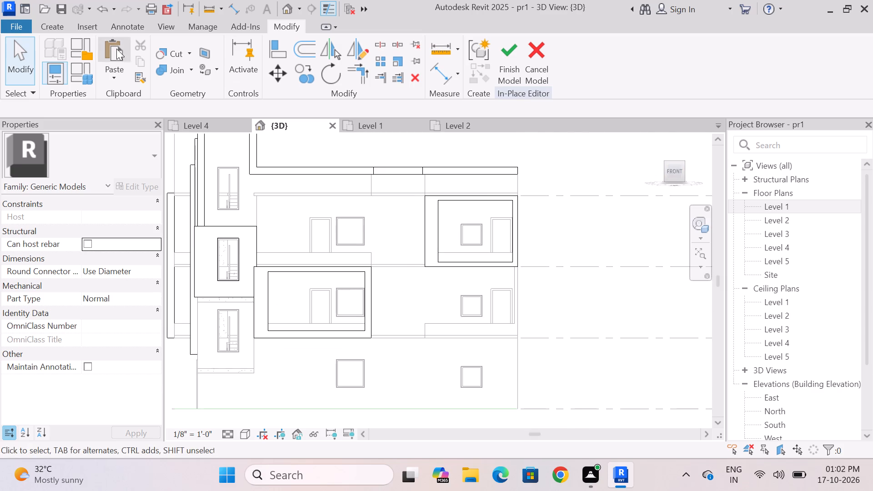
left_click(66, 31)
left_click(120, 55)
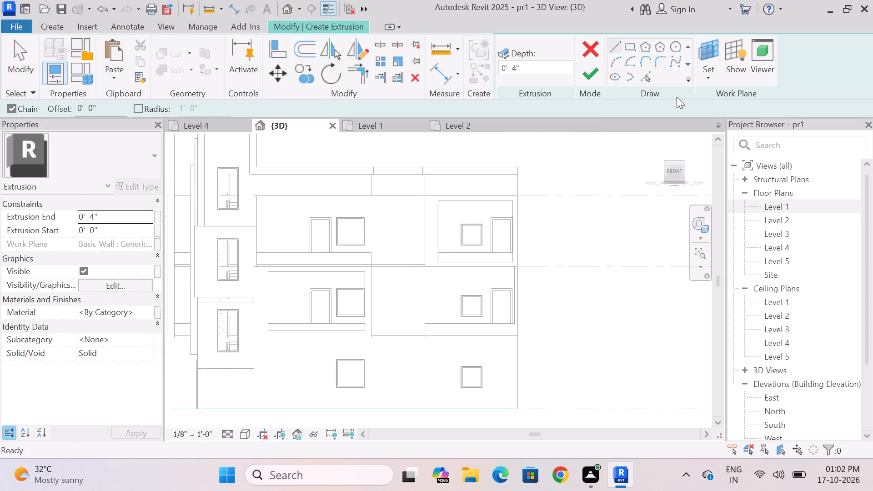
left_click(712, 55)
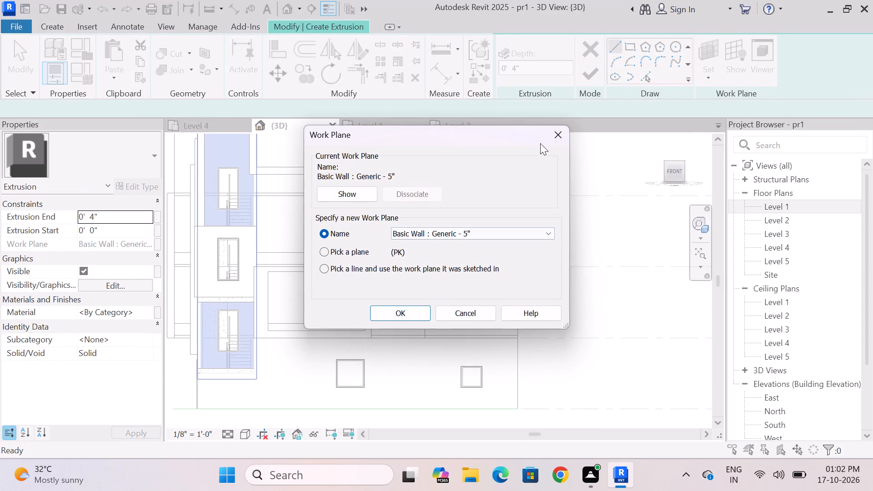
left_click(562, 130)
left_click(554, 69)
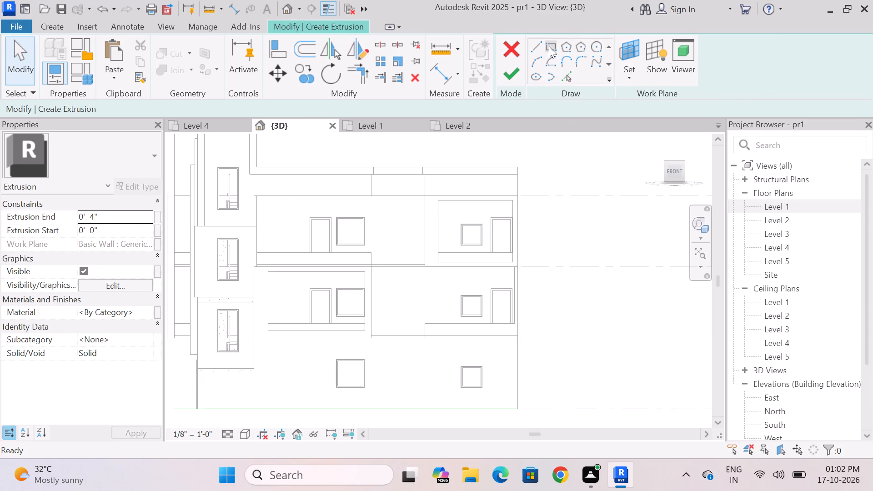
left_click(549, 46)
left_click(539, 71)
key("BackSpace")
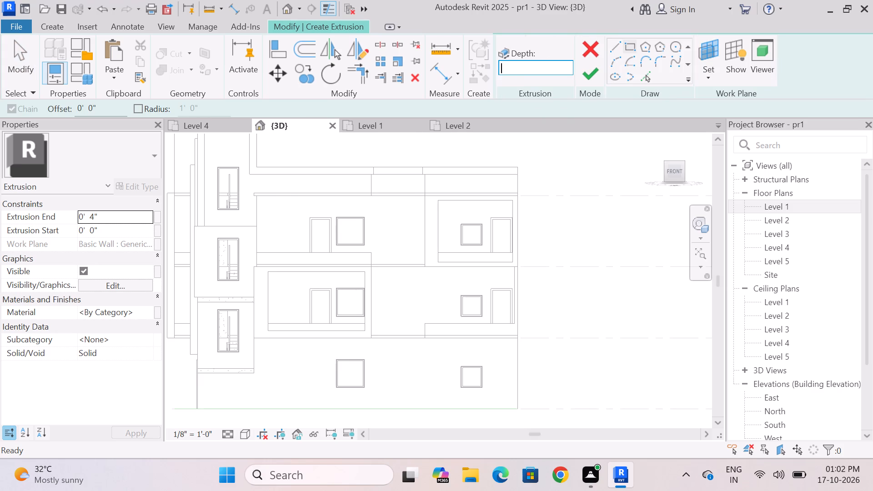
key("6")
key("shift+quotedbl")
key("Return")
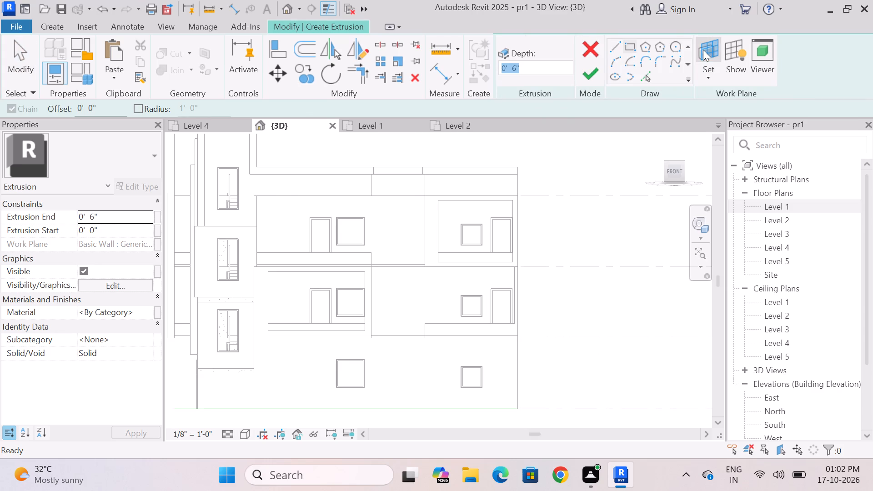
left_click(707, 54)
left_click(324, 253)
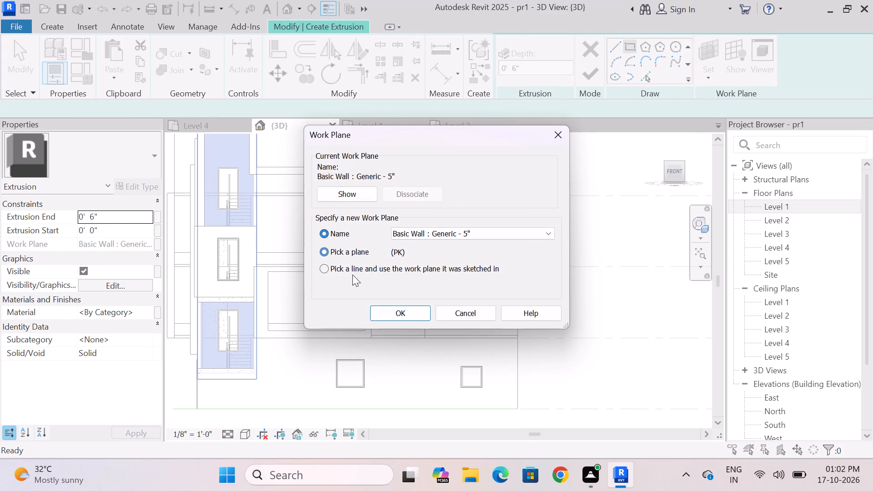
left_click(412, 311)
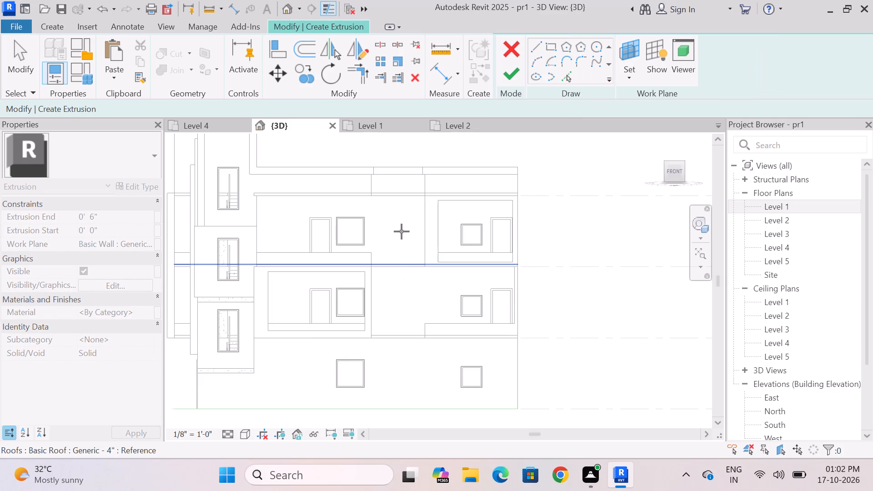
left_click(401, 231)
Sketch a vertical rectangle 20'-0" tall from Level 4 down to Level 2 between the framed openings and finish the extrusion.
left_click(629, 46)
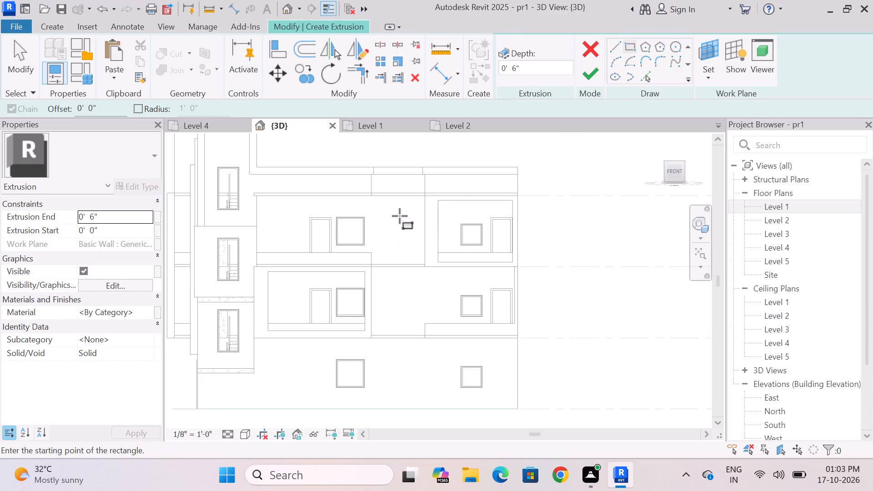
scroll(386, 200, "up", 5)
scroll(386, 225, "down", 4)
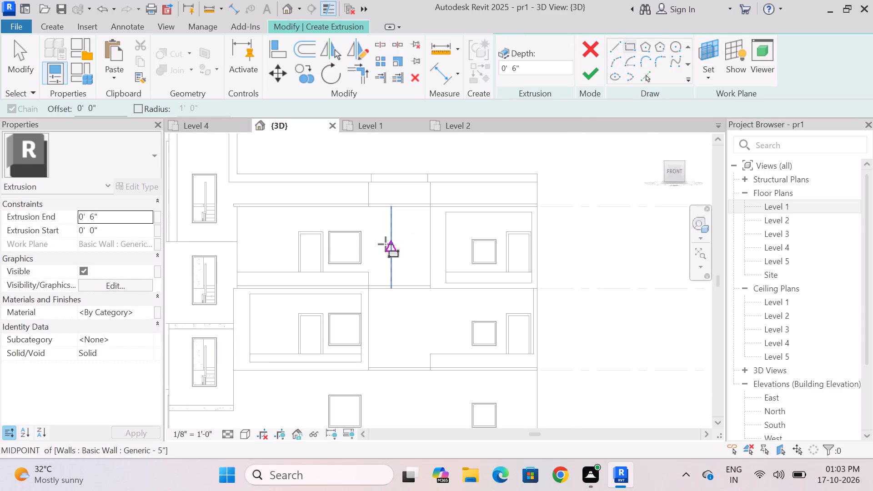
scroll(388, 250, "up", 3)
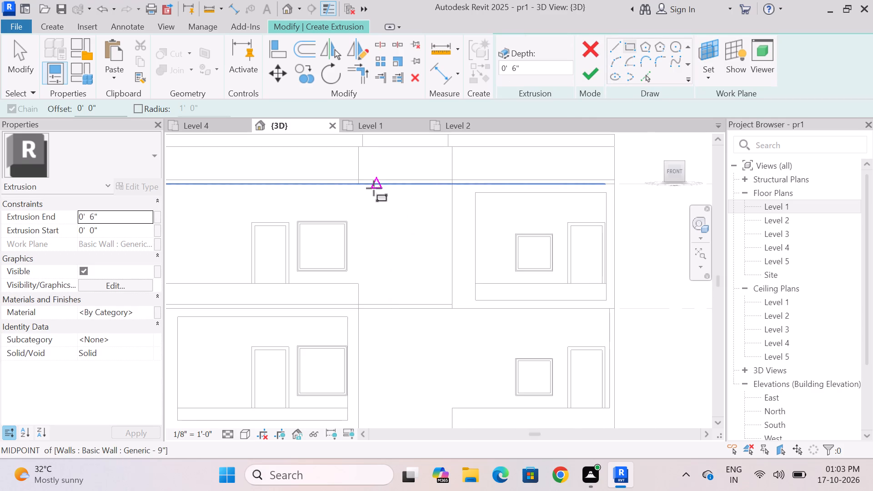
left_click(371, 184)
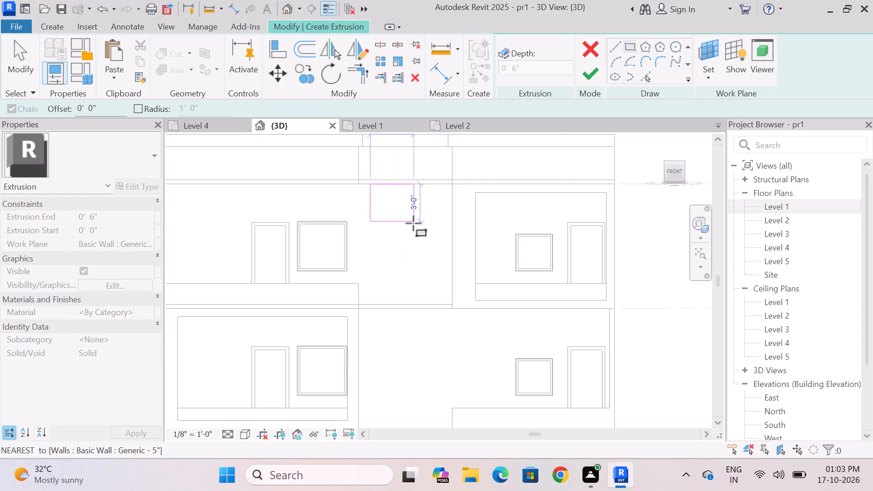
scroll(434, 246, "down", 4)
scroll(436, 351, "up", 4)
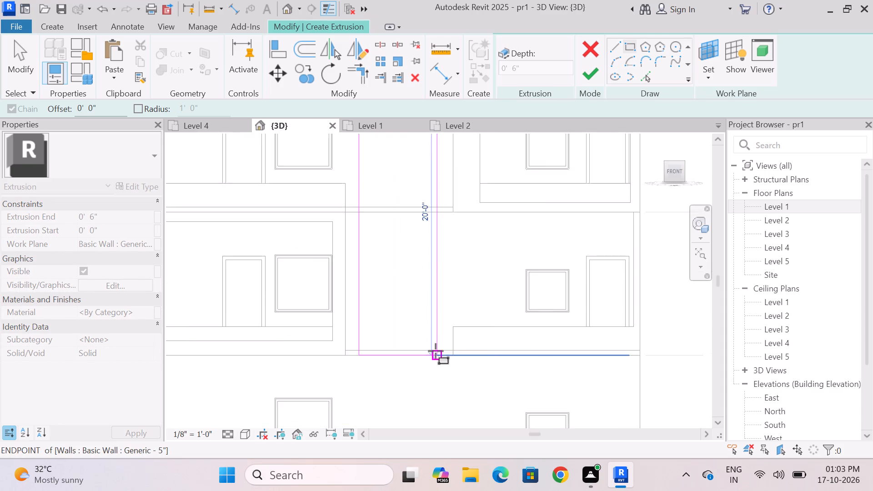
scroll(436, 351, "up", 4)
left_click(437, 359)
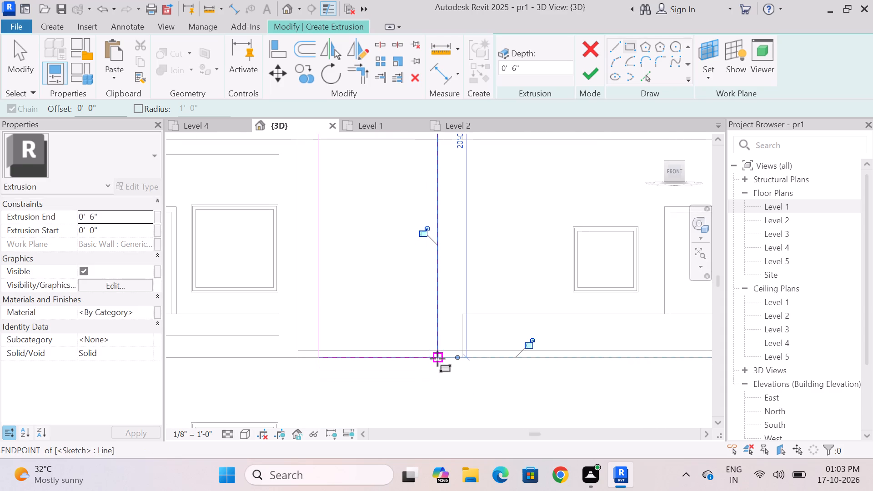
key("Escape")
scroll(387, 298, "down", 13)
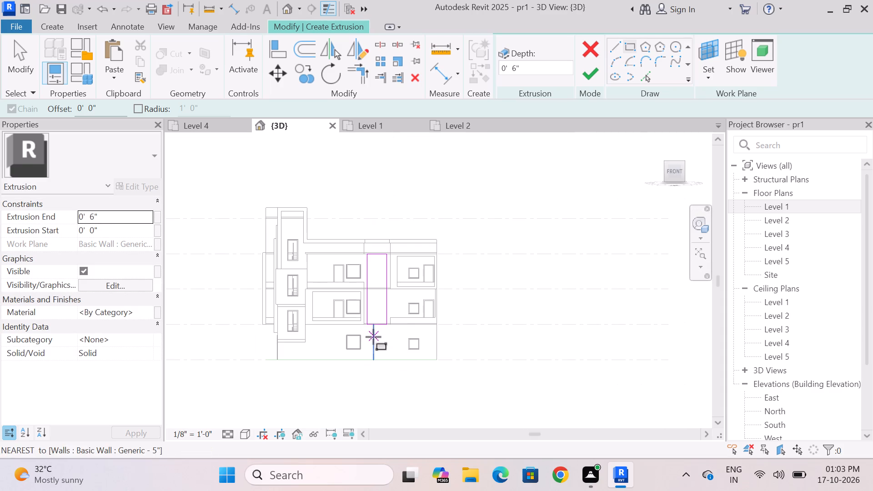
scroll(413, 208, "down", 3)
scroll(416, 274, "up", 7)
key("Escape")
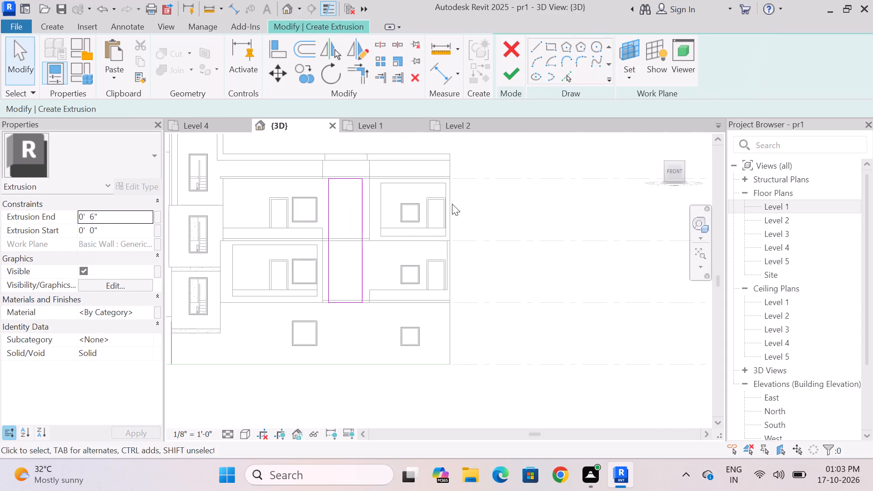
left_click(519, 75)
left_click(536, 203)
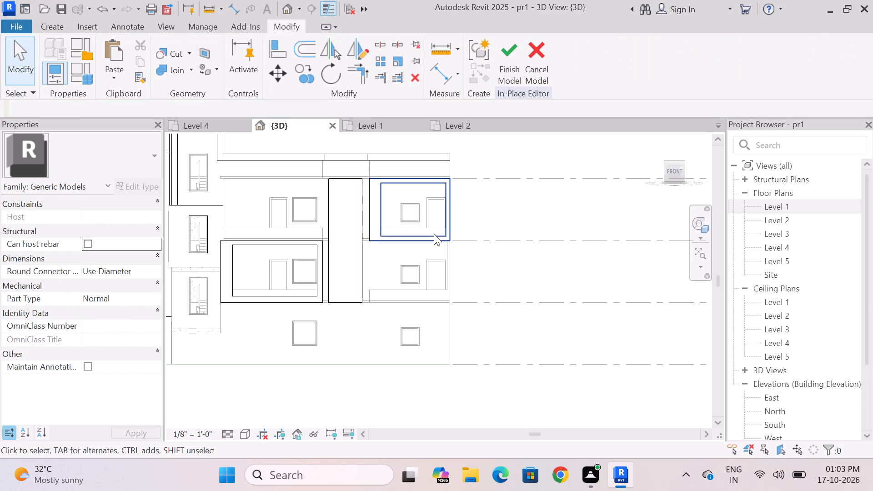
scroll(554, 195, "down", 3)
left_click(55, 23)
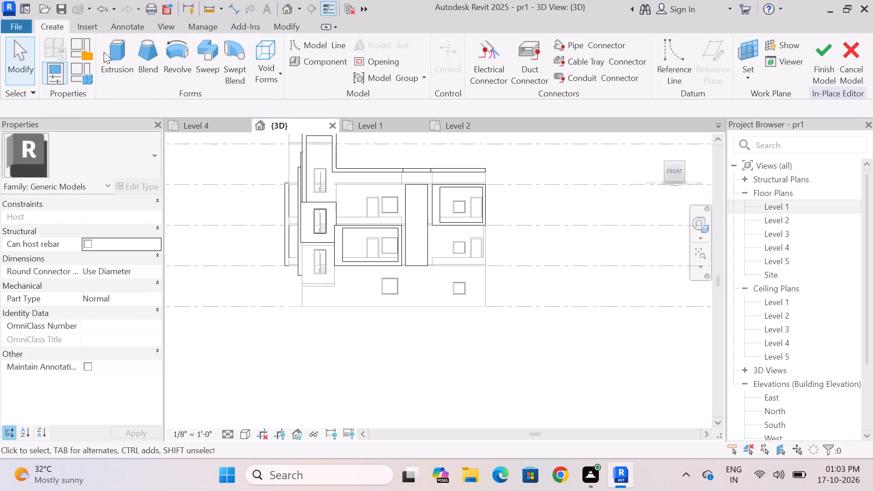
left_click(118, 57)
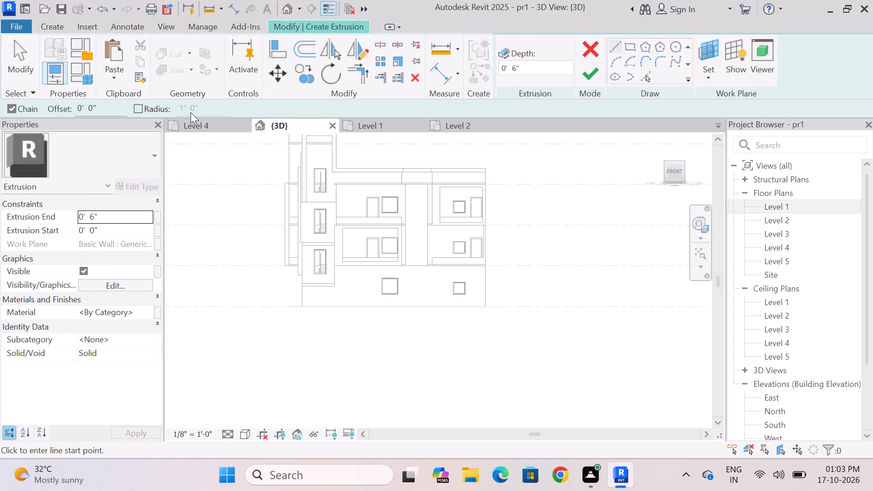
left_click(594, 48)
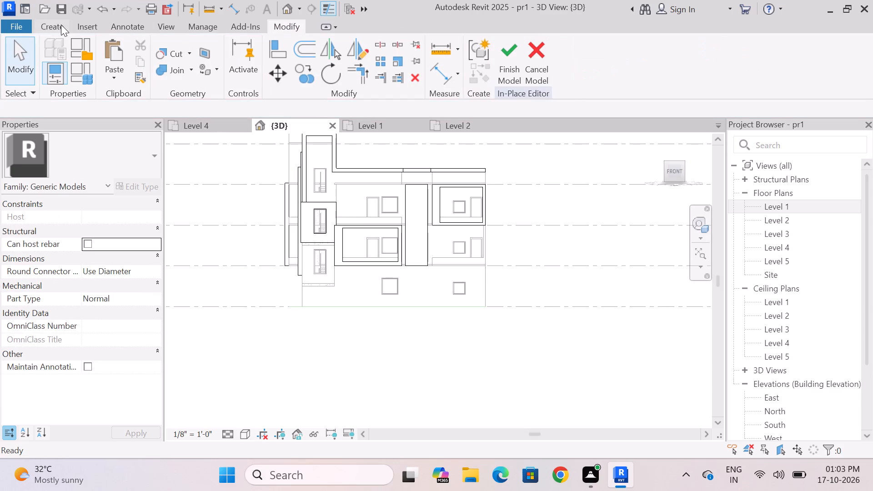
Set up a void extrusion with a 3" depth on the front face of the tall vertical panel between the framed openings.
left_click(61, 25)
left_click(281, 75)
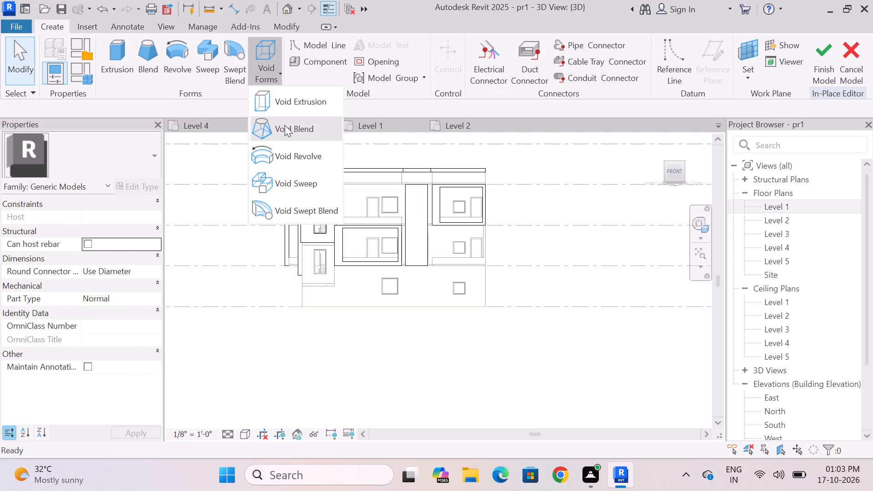
left_click(306, 103)
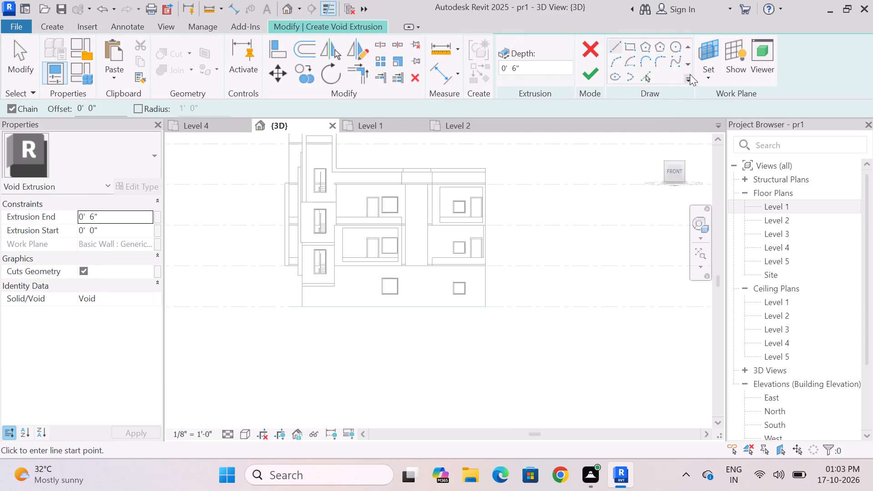
left_click(706, 58)
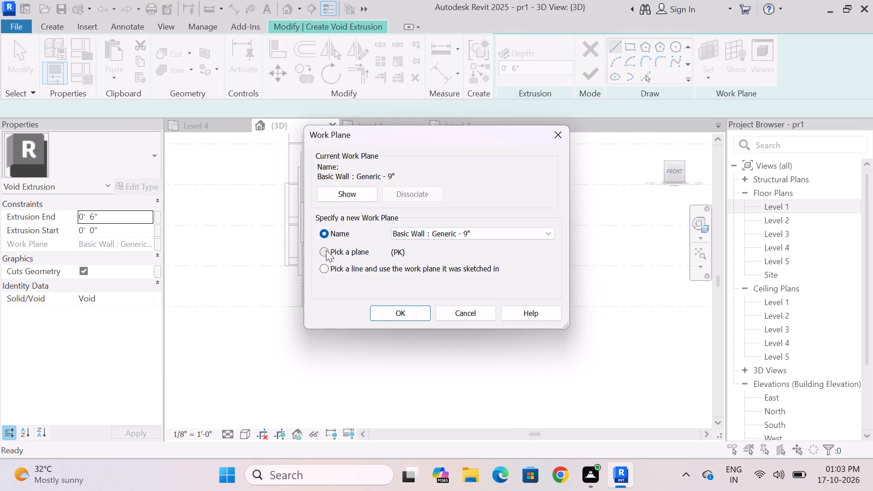
left_click(325, 250)
left_click(397, 310)
scroll(424, 205, "up", 7)
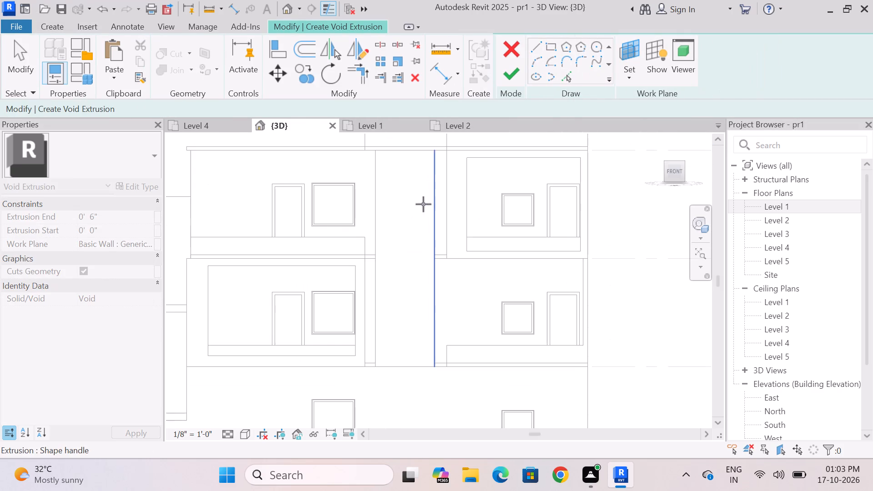
left_click(413, 213)
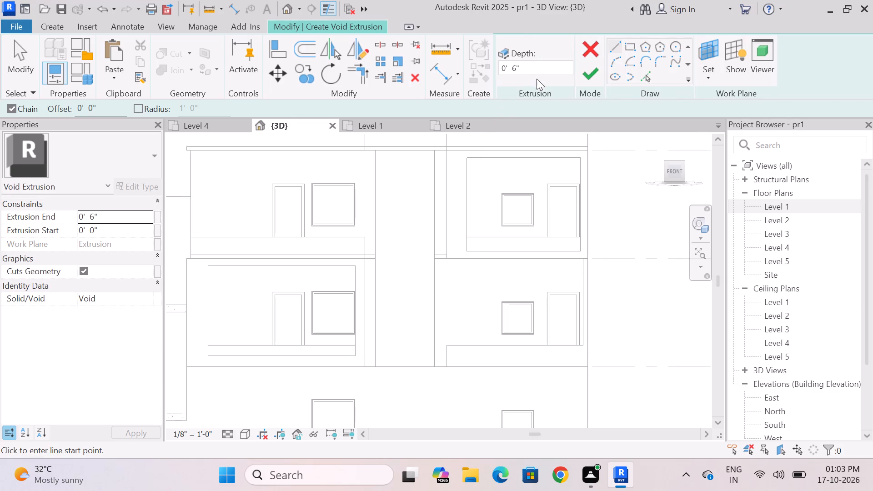
left_click(539, 72)
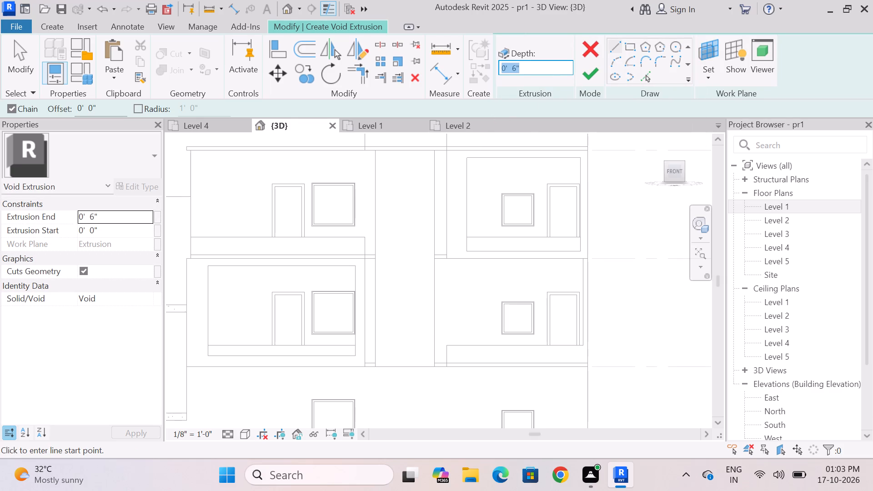
key("BackSpace")
key("3")
key("shift+quotedbl")
key("Return")
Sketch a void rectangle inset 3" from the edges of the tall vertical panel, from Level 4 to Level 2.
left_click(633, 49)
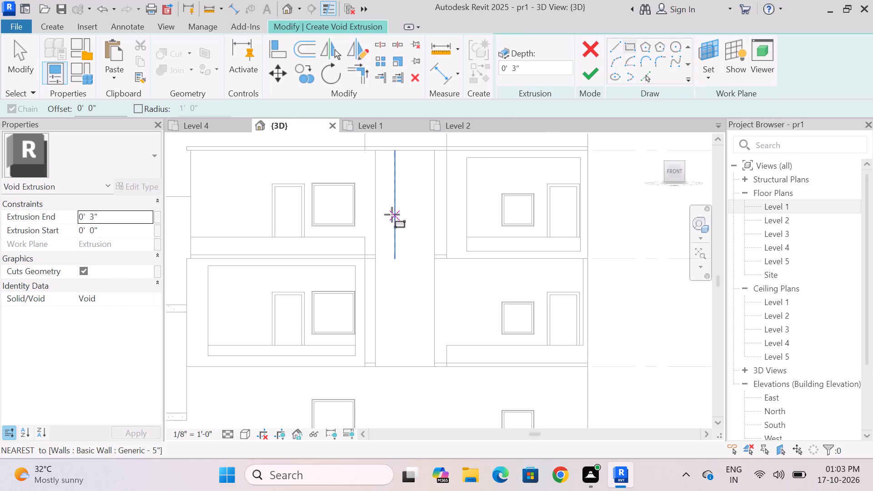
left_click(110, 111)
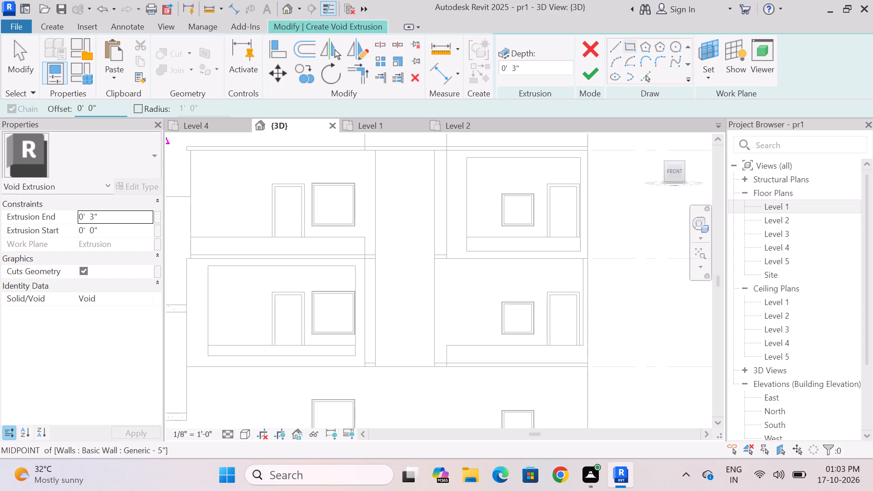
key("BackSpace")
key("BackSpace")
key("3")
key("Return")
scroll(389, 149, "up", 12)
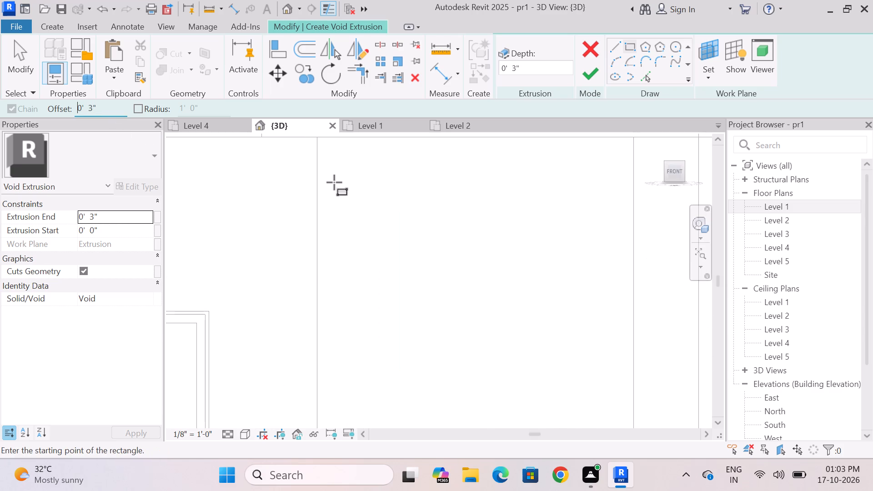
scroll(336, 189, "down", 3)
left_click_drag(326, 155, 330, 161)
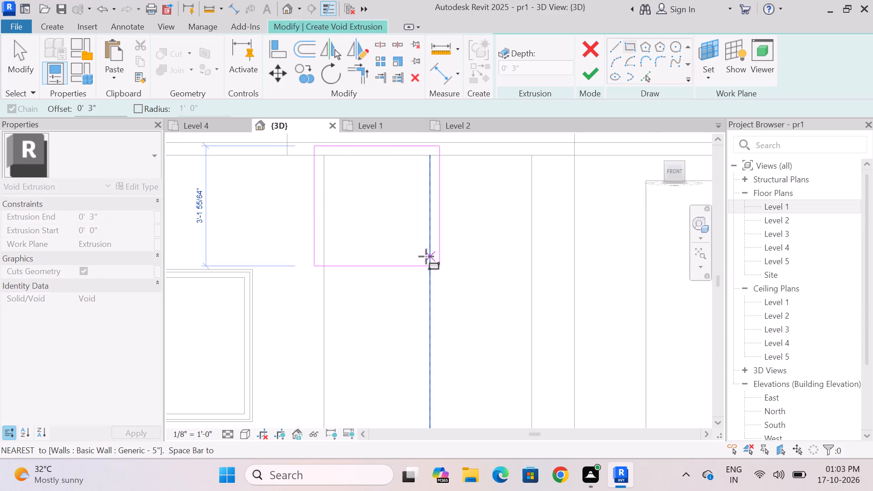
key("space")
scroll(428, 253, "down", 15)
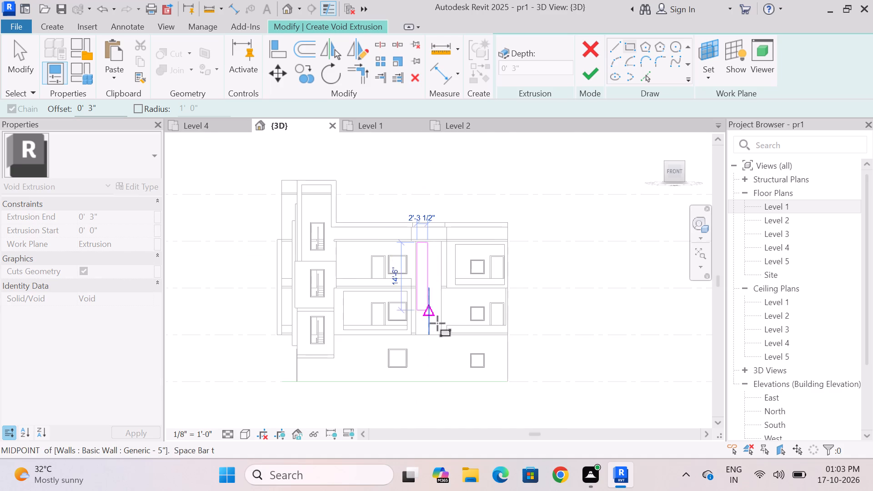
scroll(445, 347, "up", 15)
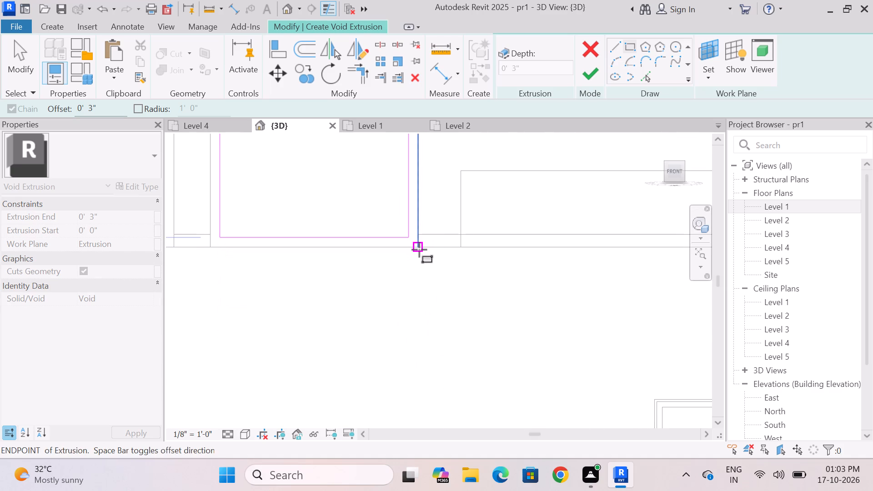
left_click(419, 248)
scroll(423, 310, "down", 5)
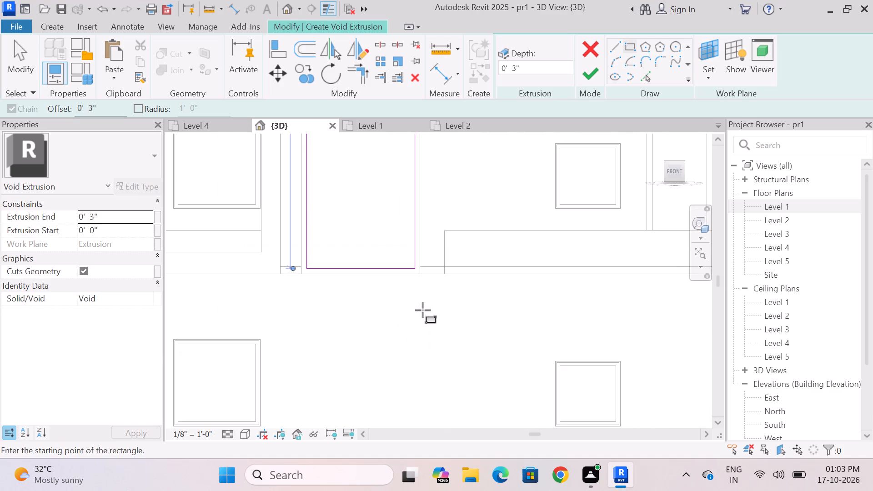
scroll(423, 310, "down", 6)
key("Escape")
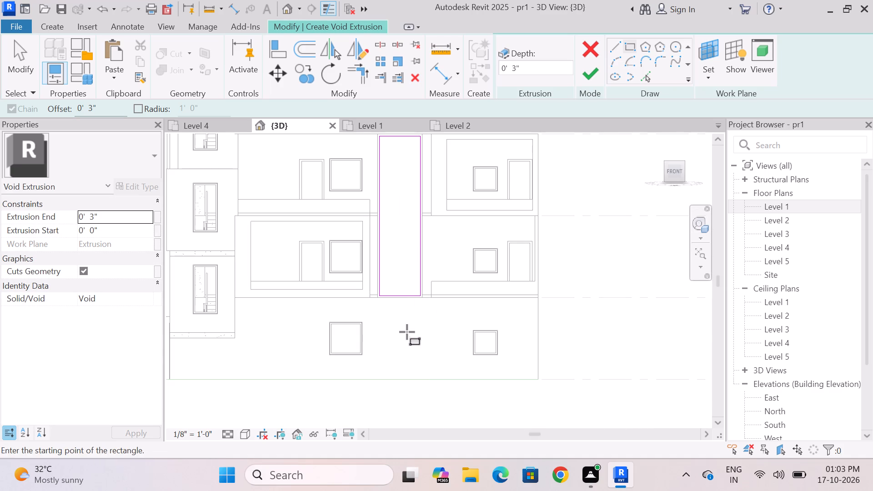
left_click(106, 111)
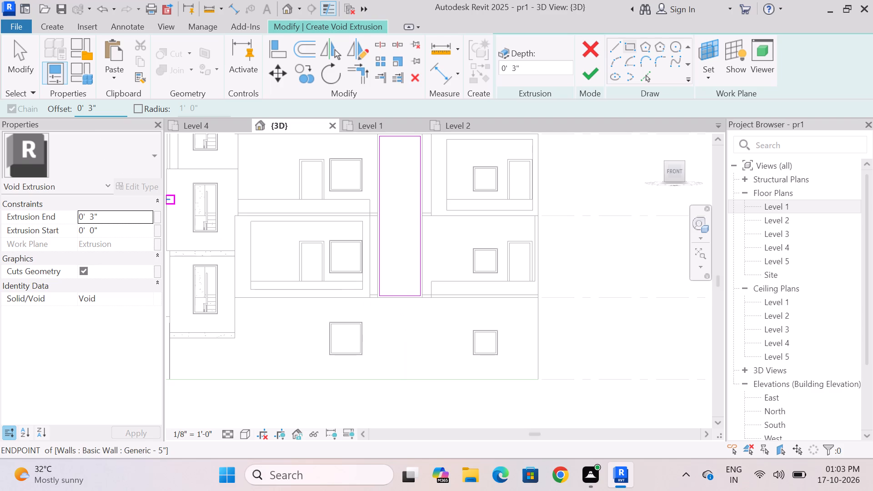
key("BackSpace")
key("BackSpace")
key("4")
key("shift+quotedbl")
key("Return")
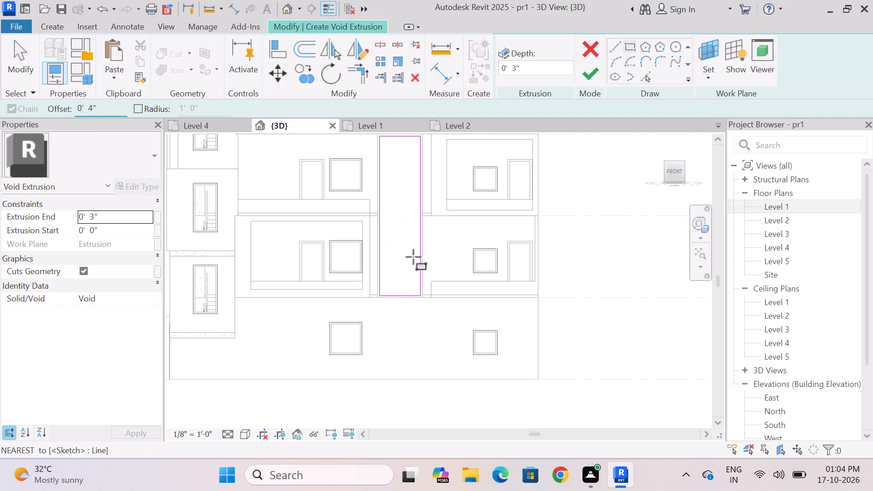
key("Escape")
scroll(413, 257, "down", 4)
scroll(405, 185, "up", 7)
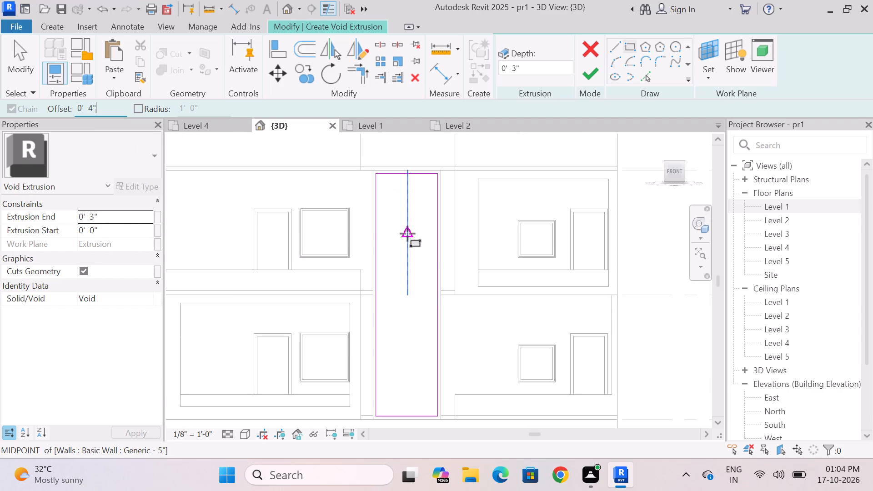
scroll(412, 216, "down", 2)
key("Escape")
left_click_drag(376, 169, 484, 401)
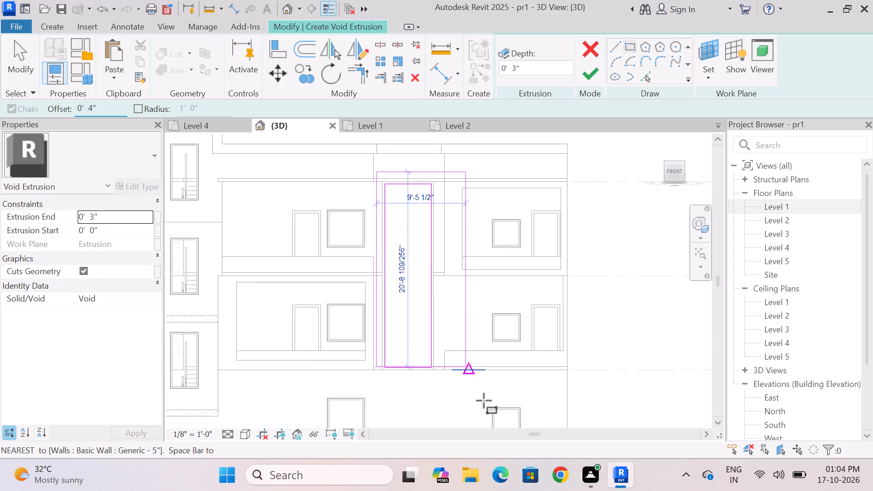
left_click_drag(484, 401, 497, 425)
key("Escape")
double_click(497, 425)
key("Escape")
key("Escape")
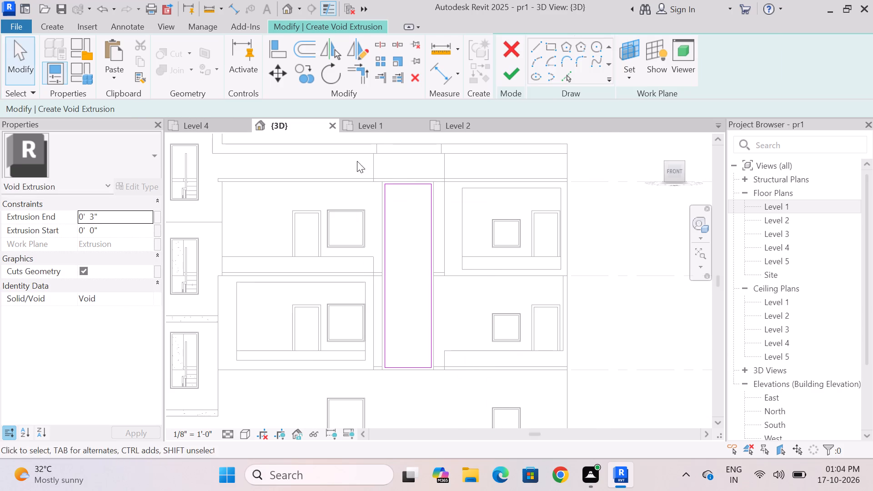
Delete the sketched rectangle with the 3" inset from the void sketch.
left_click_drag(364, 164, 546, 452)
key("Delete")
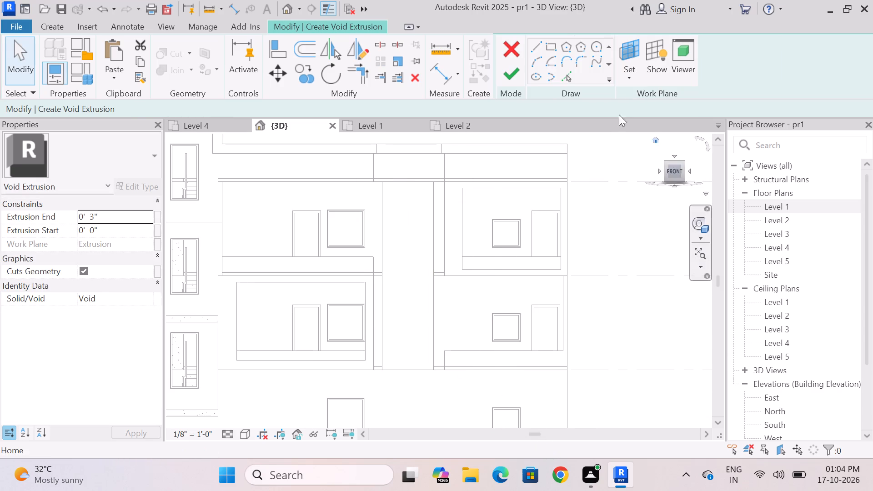
Set the void sketch's work plane by picking the front face of the tall vertical panel.
left_click(554, 46)
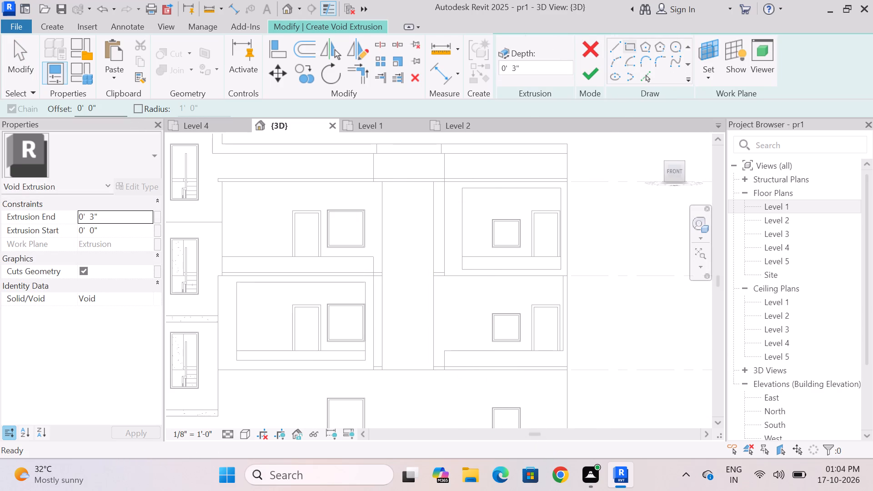
left_click(708, 50)
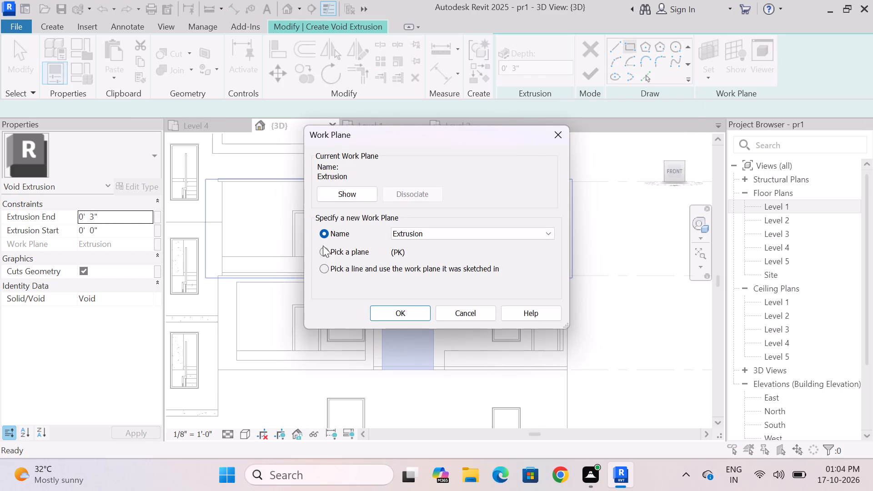
left_click(322, 251)
left_click(391, 314)
left_click(409, 271)
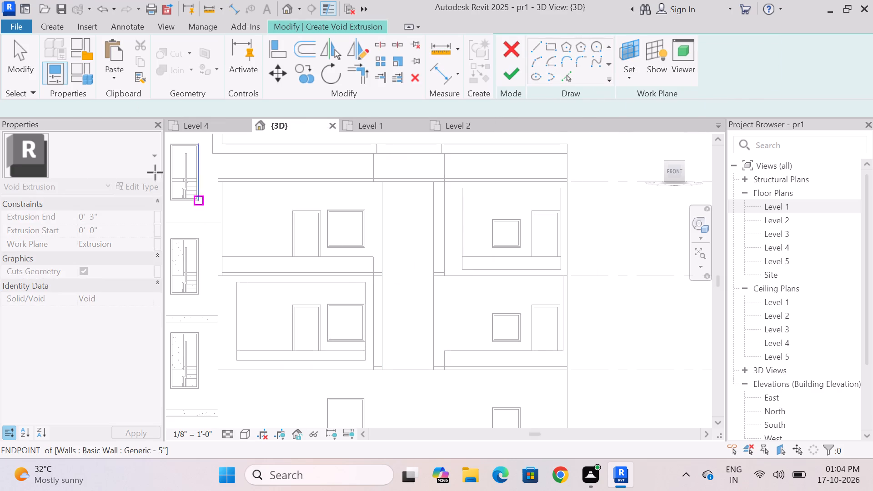
Sketch a rectangle inset 5" from the tall vertical panel's edges and finish the 3" deep void extrusion.
left_click(114, 111)
key("BackSpace")
key("BackSpace")
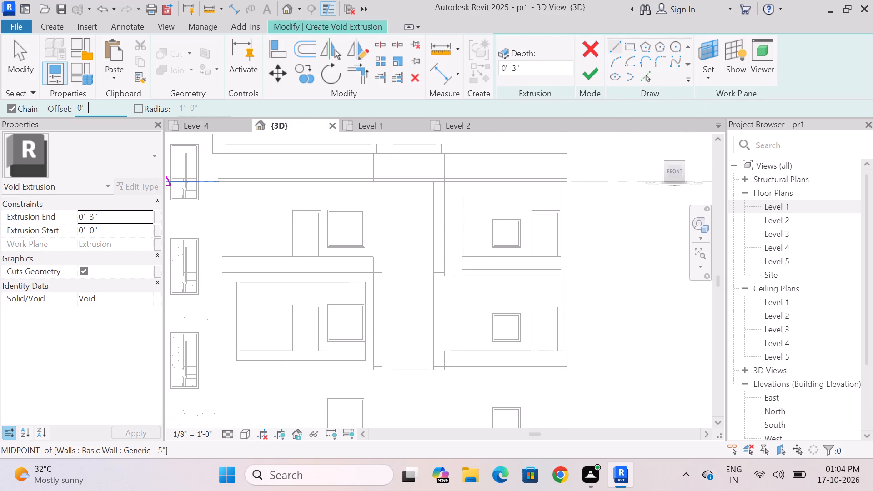
key("5")
key("shift+quotedbl")
key("Return")
left_click(632, 47)
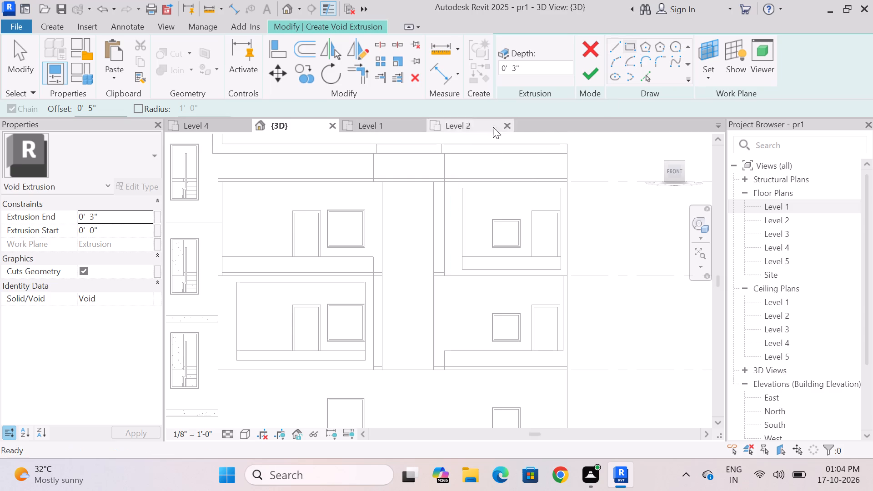
scroll(397, 173, "up", 12)
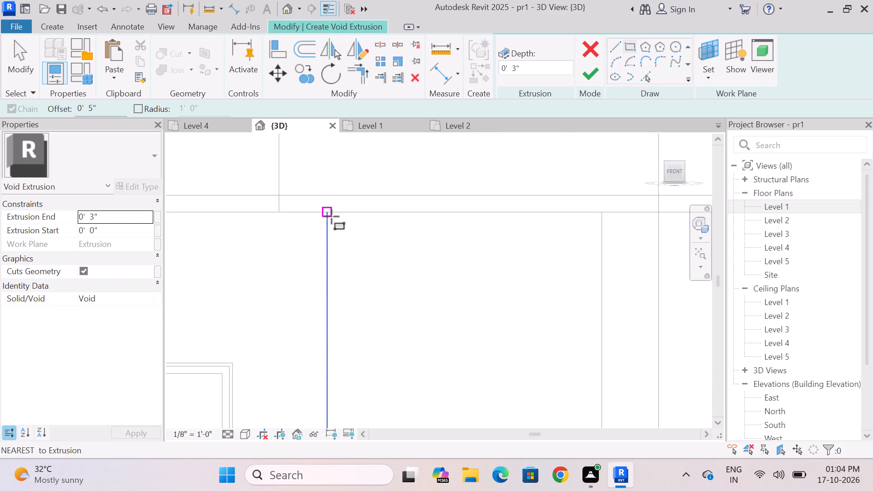
left_click_drag(328, 212, 332, 219)
scroll(476, 278, "down", 7)
key("space")
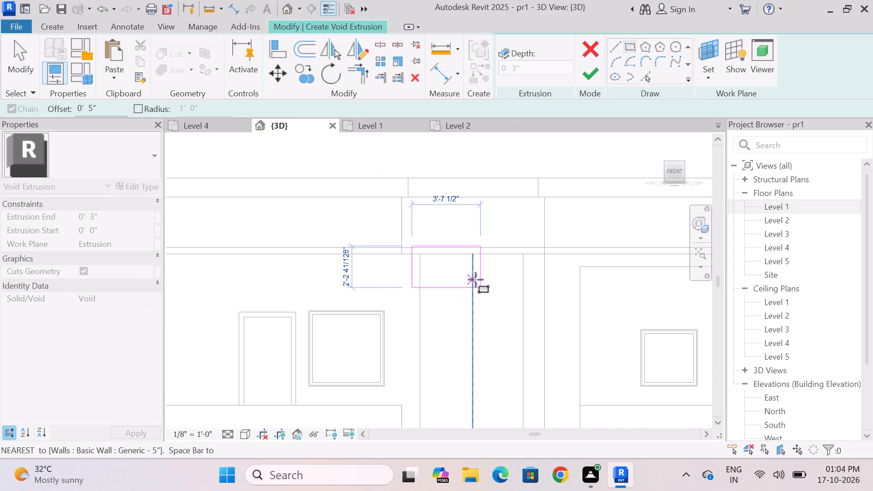
scroll(476, 280, "down", 10)
scroll(495, 376, "up", 11)
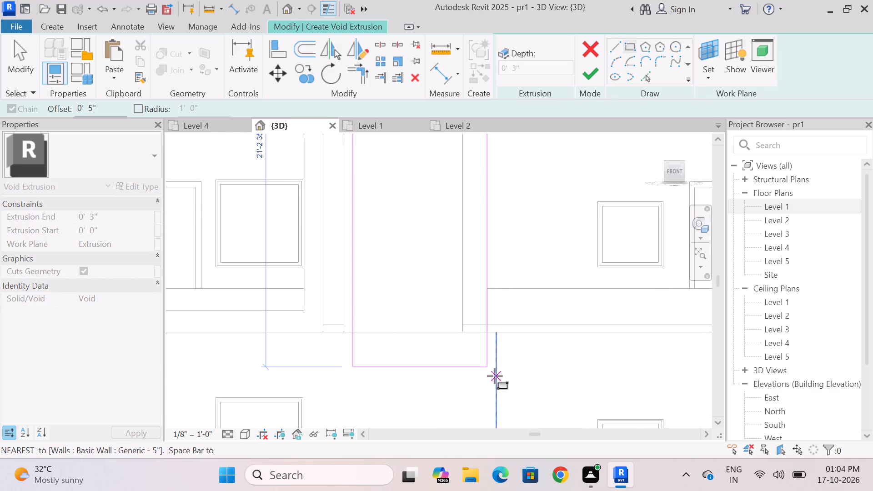
scroll(495, 376, "up", 4)
scroll(442, 305, "up", 5)
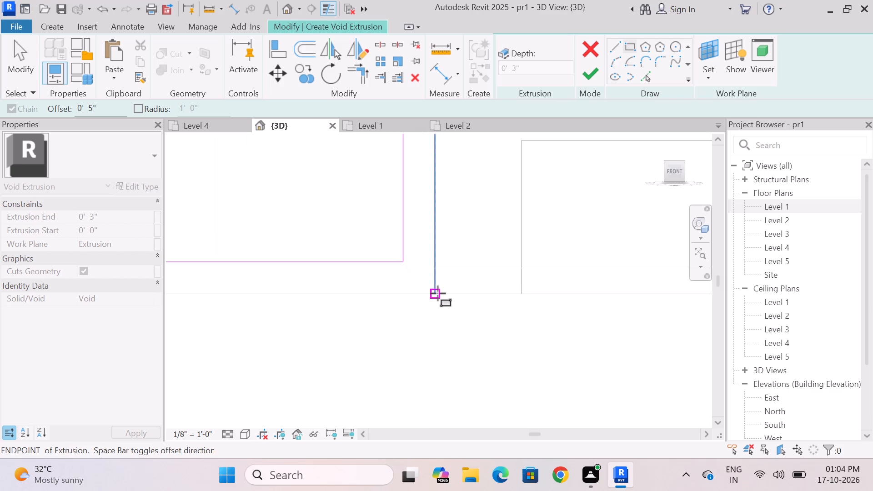
left_click(438, 293)
key("Escape")
scroll(452, 346, "down", 5)
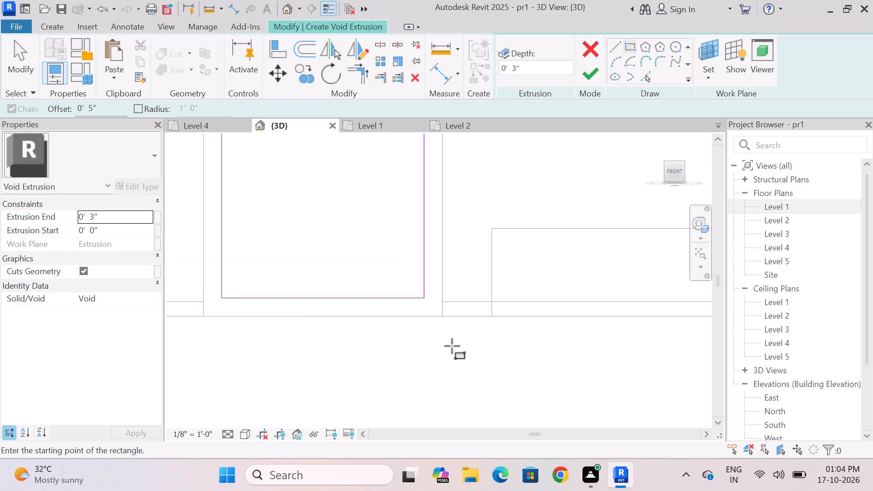
scroll(452, 346, "down", 11)
scroll(416, 226, "down", 2)
key("Escape")
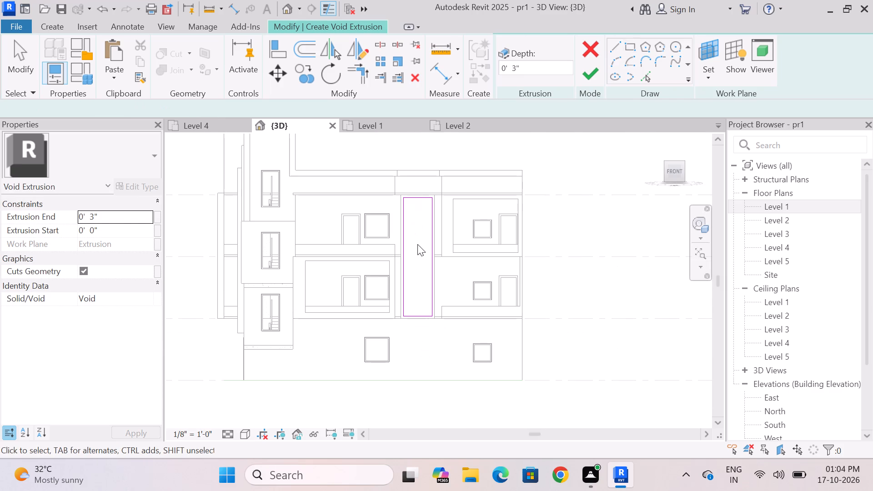
left_click(514, 75)
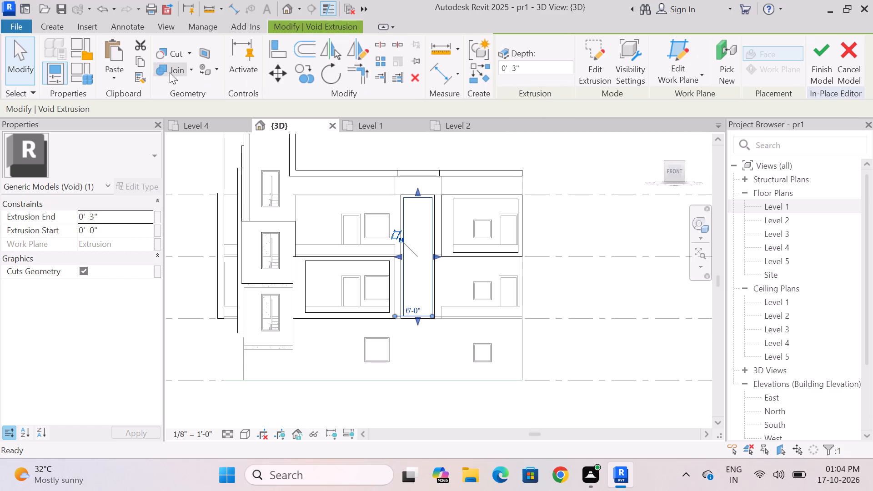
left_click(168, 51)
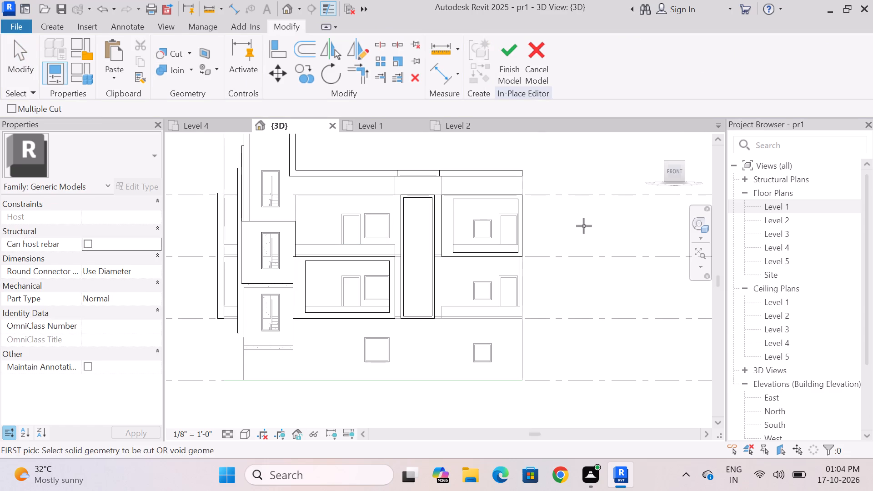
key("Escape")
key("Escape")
Examine the building's front and left facades in 3D, including the recessed tall vertical panel.
middle_click_drag(584, 232, 531, 237, "shift")
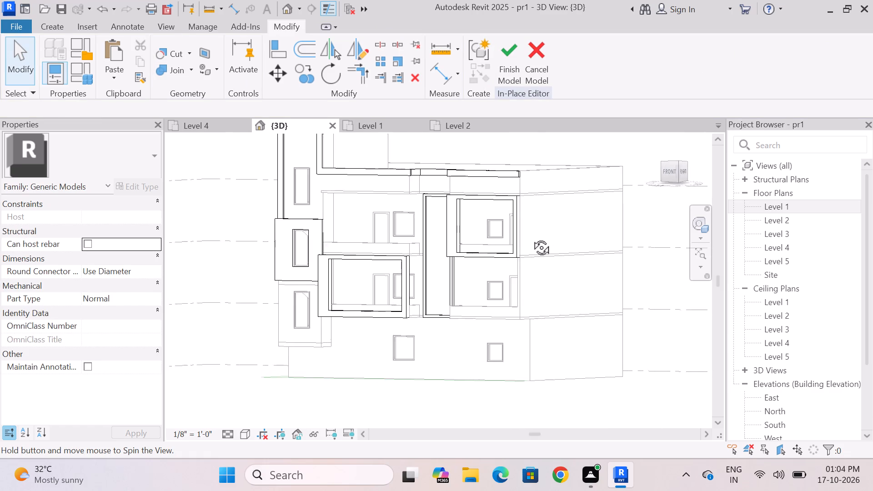
middle_click_drag(531, 237, 647, 291, "shift")
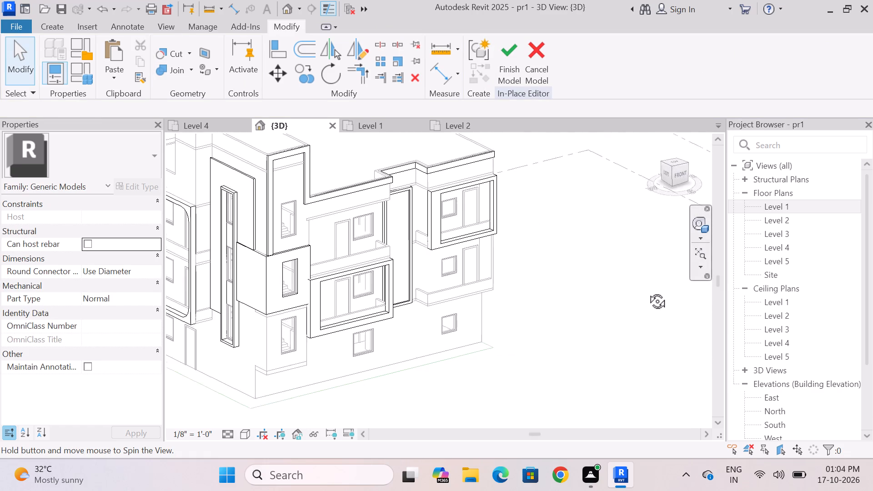
middle_click_drag(647, 291, 592, 245, "shift")
scroll(591, 239, "down", 4)
middle_click_drag(466, 351, 466, 341, "shift")
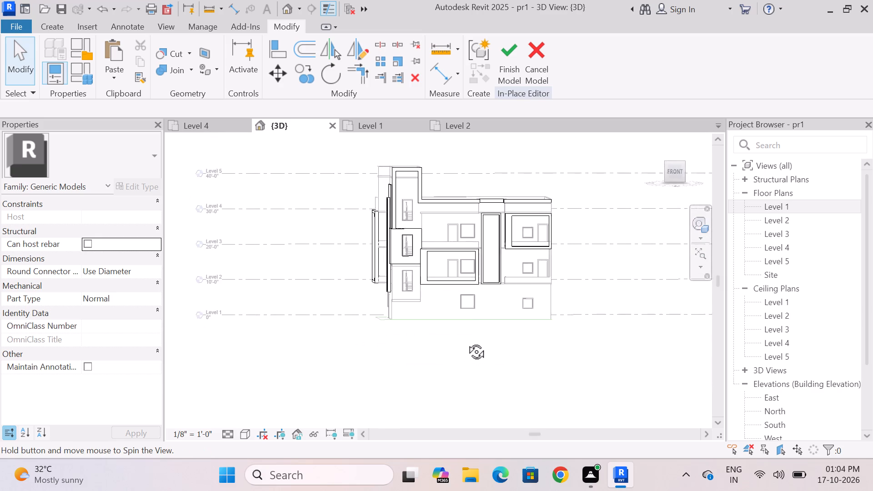
middle_click_drag(466, 341, 454, 361, "shift")
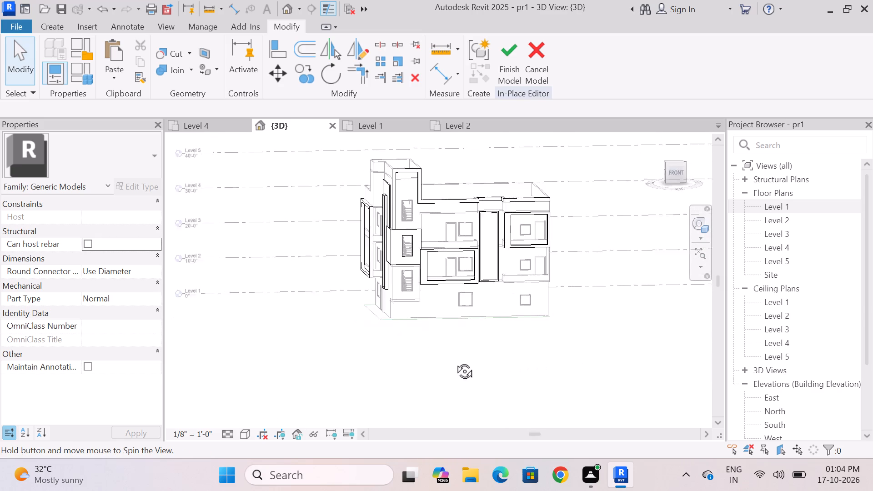
middle_click_drag(454, 361, 463, 345, "shift")
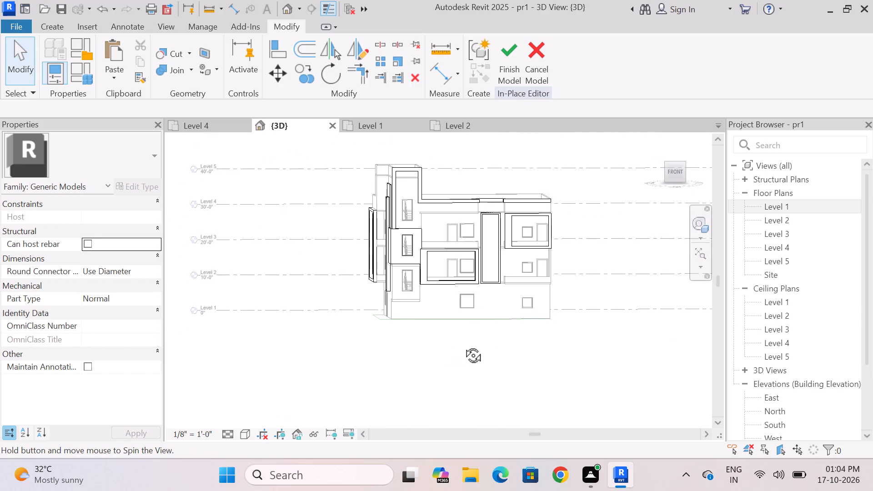
middle_click_drag(463, 345, 503, 344, "shift")
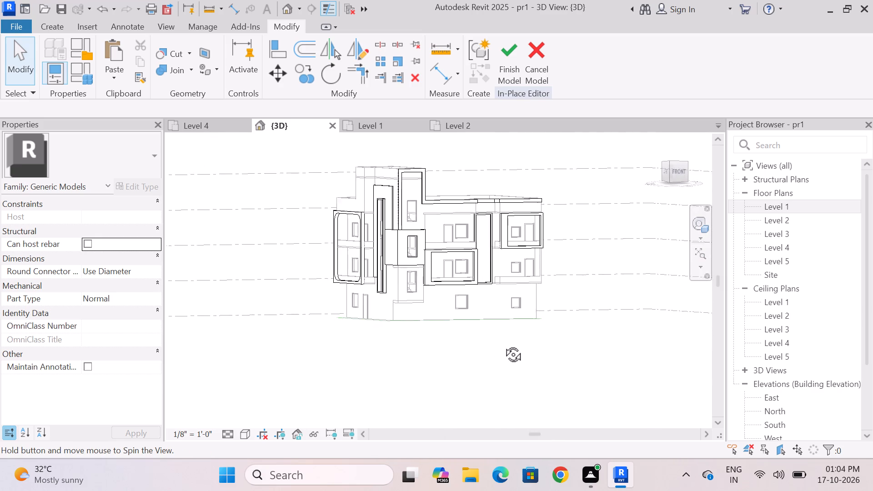
middle_click_drag(503, 344, 489, 346, "shift")
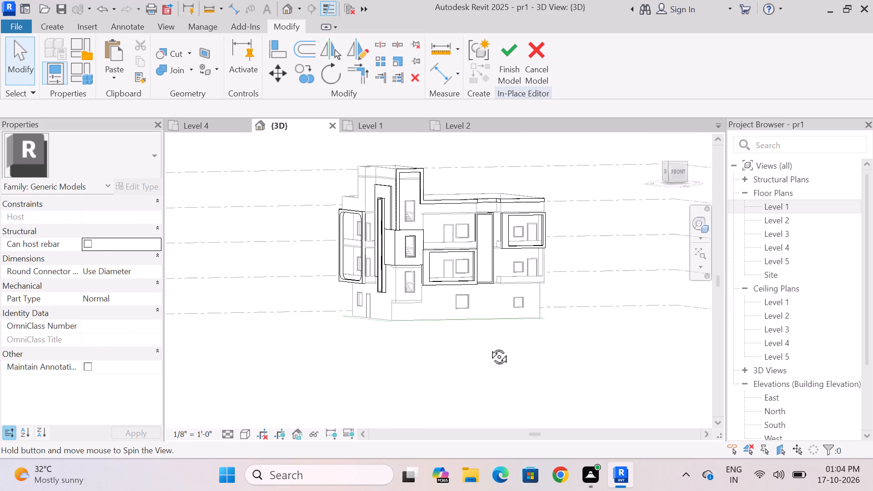
middle_click_drag(489, 346, 587, 345, "shift")
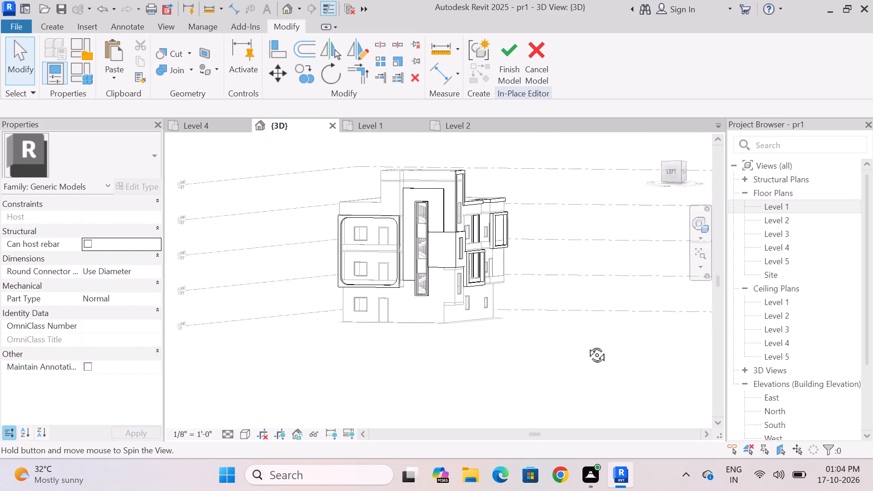
middle_click_drag(587, 345, 474, 346, "shift")
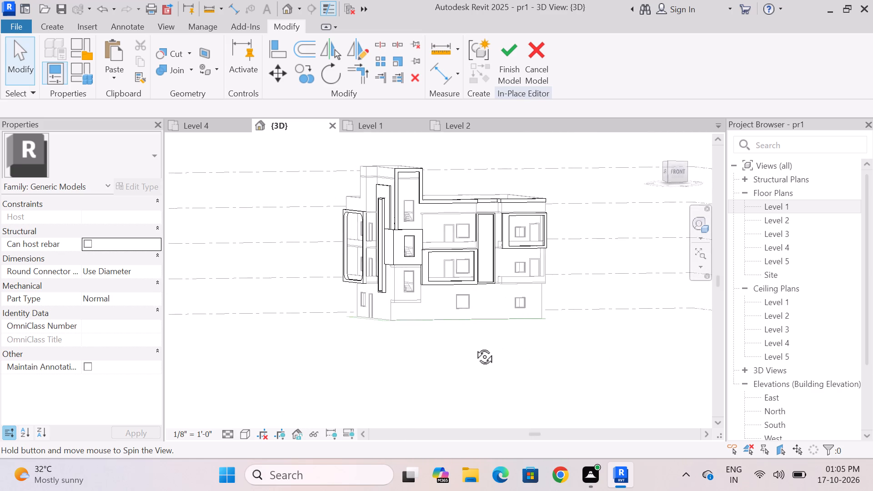
middle_click_drag(474, 346, 576, 349, "shift")
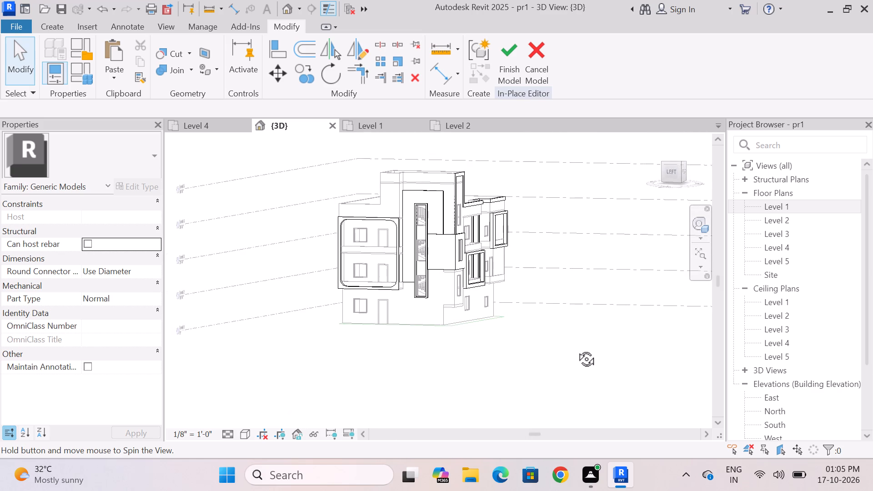
middle_click_drag(576, 349, 468, 354, "shift")
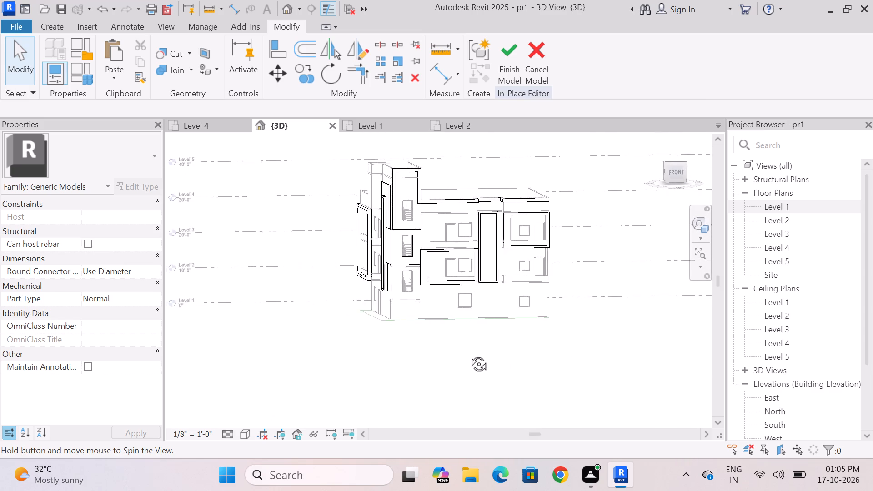
middle_click_drag(468, 354, 585, 345, "shift")
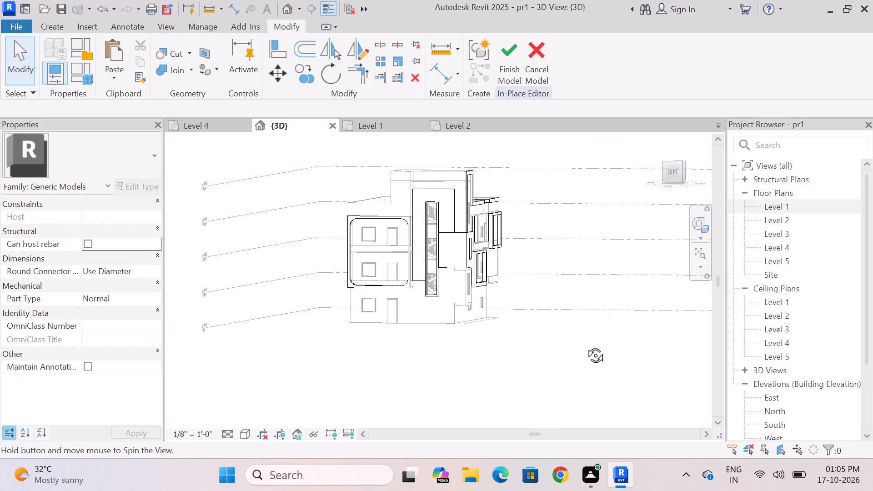
middle_click_drag(585, 345, 586, 345, "shift")
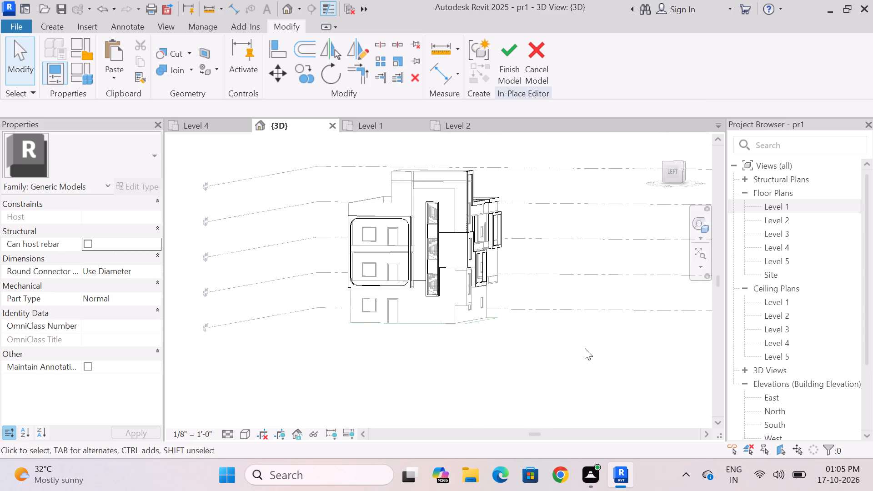
middle_click_drag(580, 347, 546, 350)
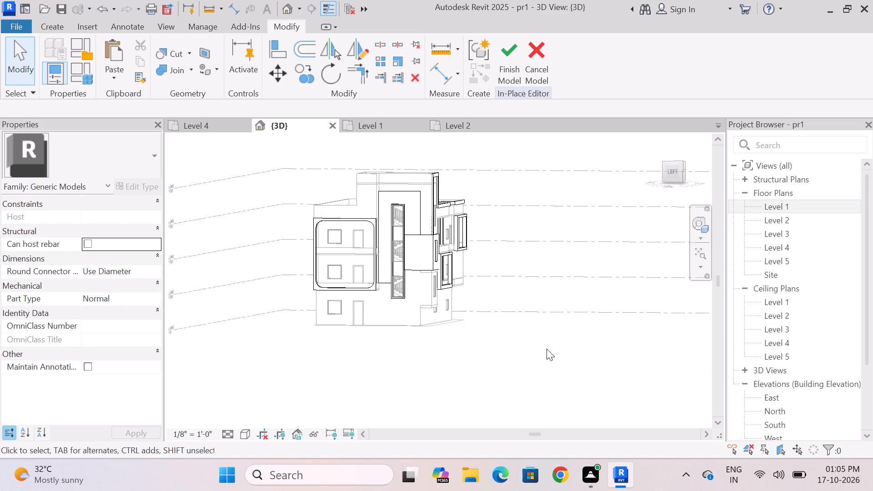
middle_click_drag(455, 361, 489, 360, "shift")
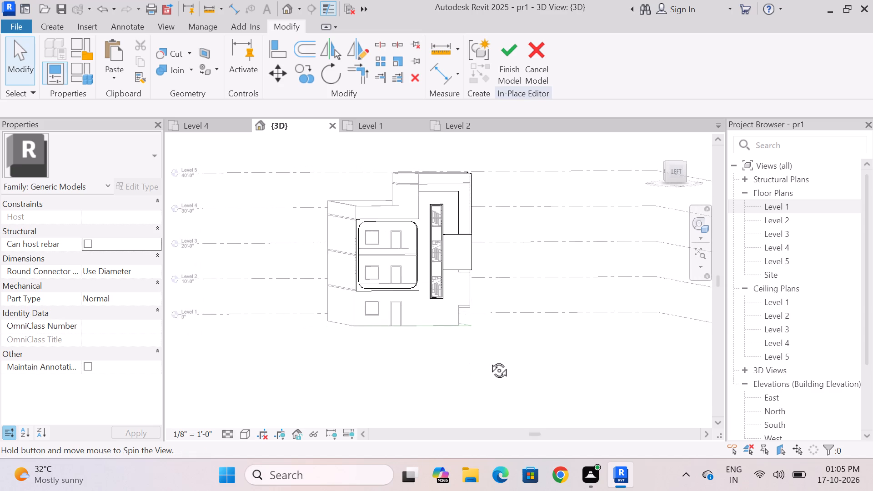
middle_click_drag(489, 360, 478, 360, "shift")
double_click(670, 169)
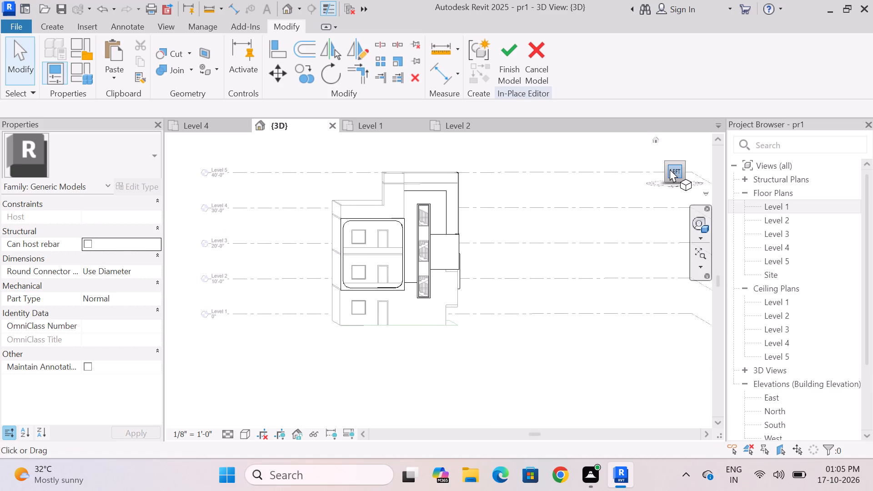
Open the Level 5 floor plan and finish the in-place model.
double_click(783, 258)
scroll(388, 234, "up", 3)
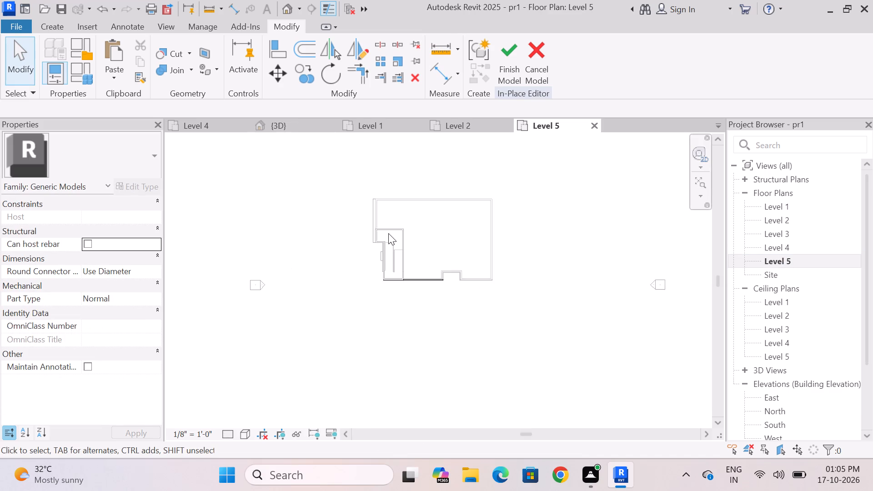
scroll(388, 233, "up", 8)
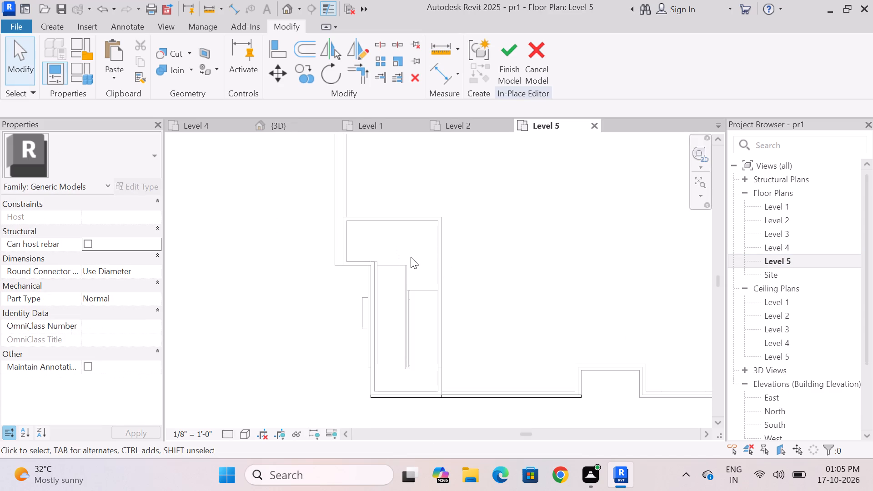
scroll(407, 277, "down", 2)
left_click(502, 55)
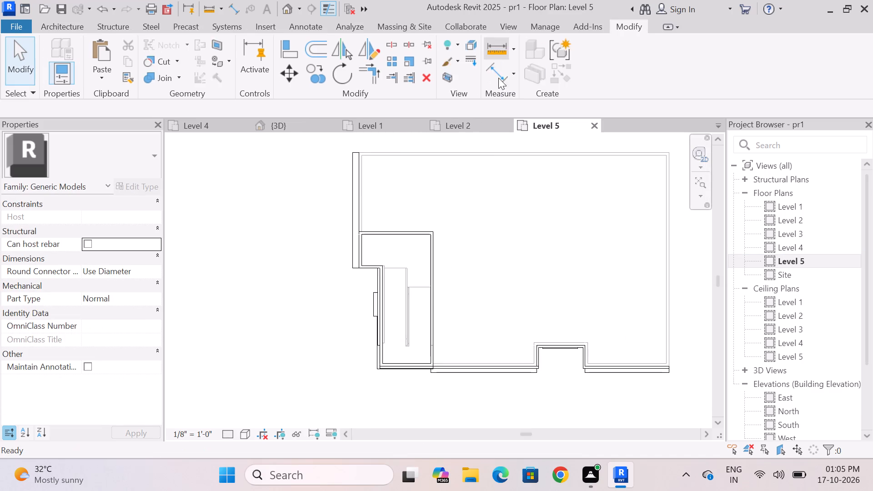
left_click(542, 113)
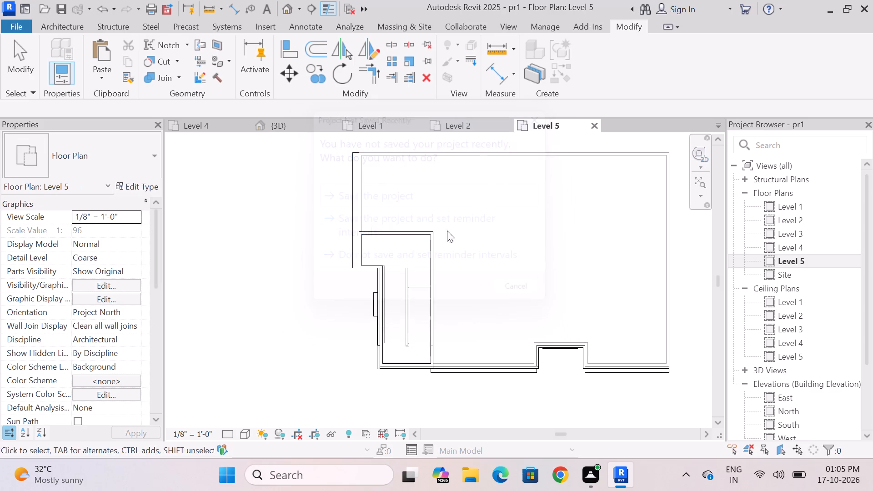
Edit the Level 5 roof's footprint, extending its rear boundary line to the outer face of the building's rear wall.
left_click(407, 253)
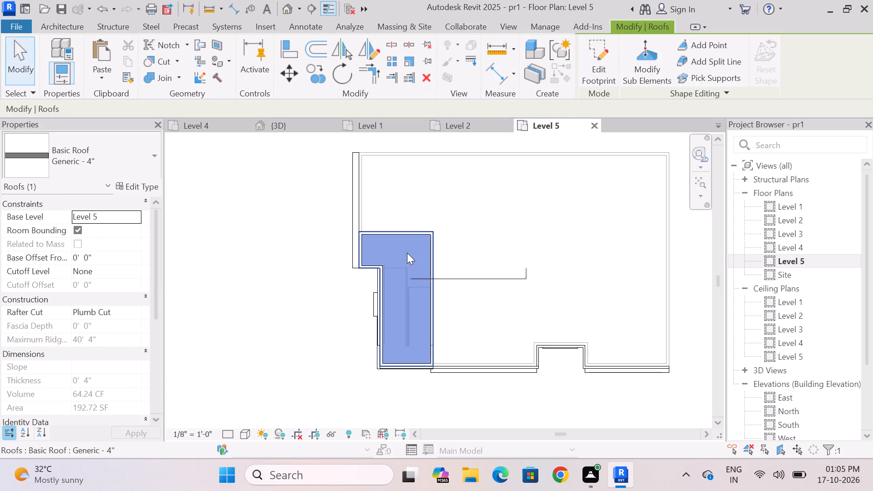
double_click(407, 253)
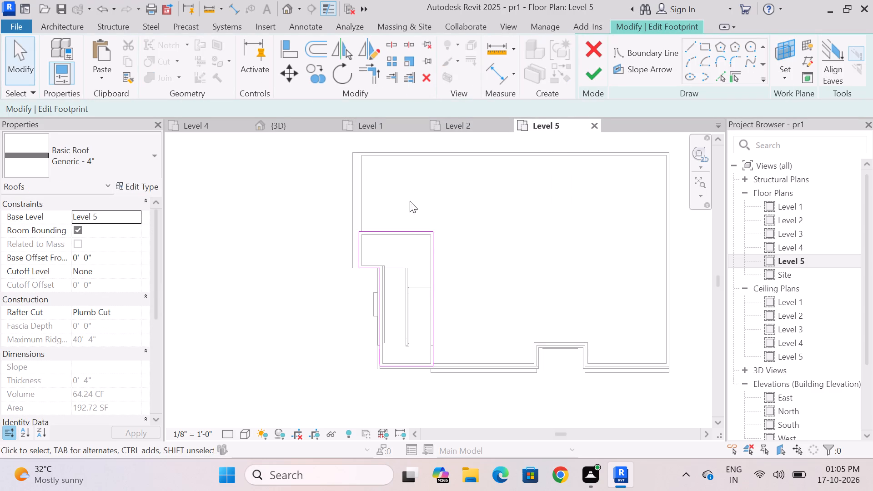
scroll(409, 170, "up", 3)
scroll(392, 332, "down", 3)
scroll(386, 204, "up", 4)
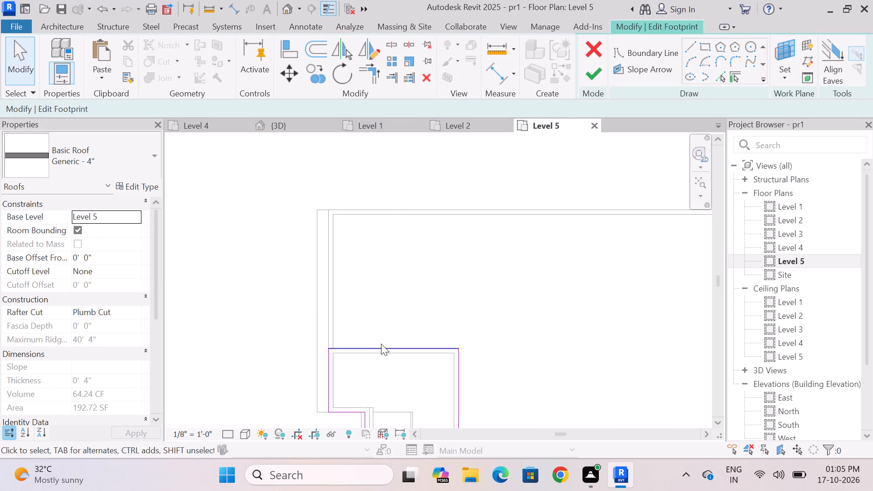
left_click_drag(382, 346, 386, 263)
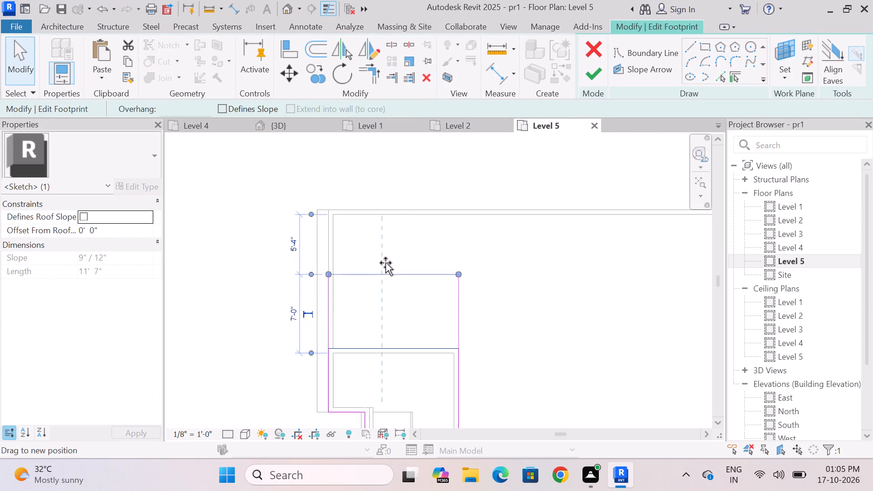
left_click_drag(386, 263, 387, 237)
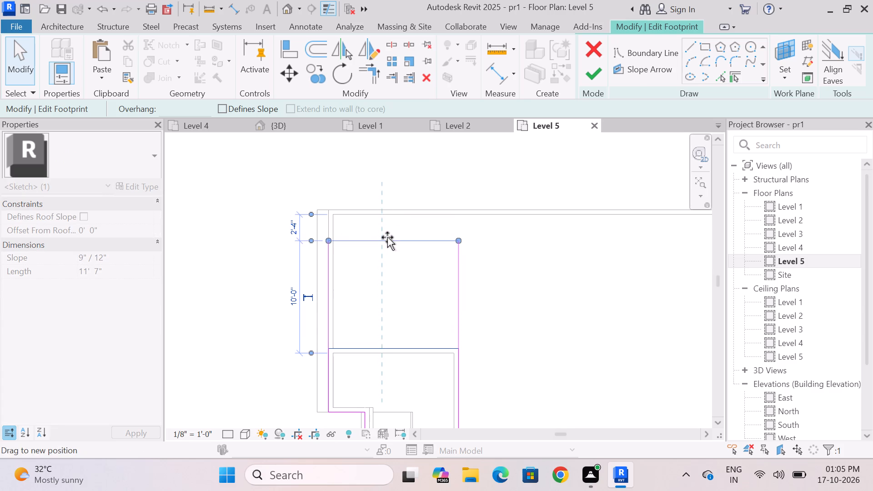
left_click_drag(387, 237, 389, 205)
key("Escape")
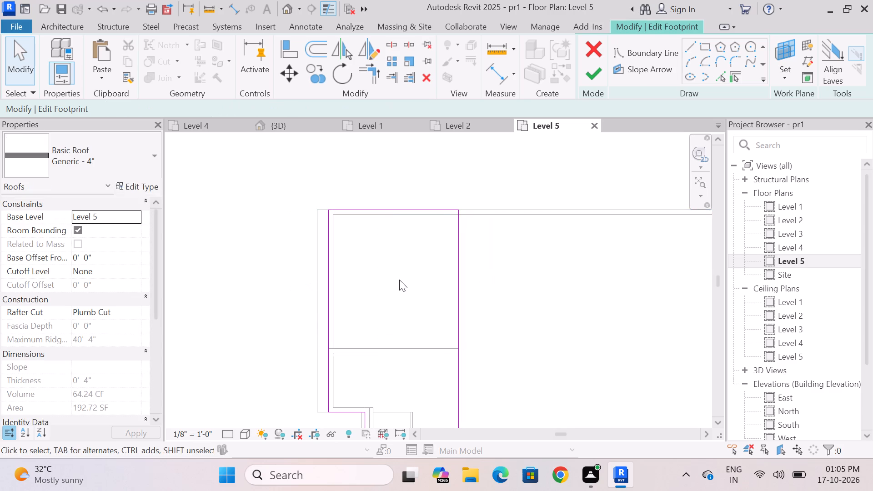
scroll(388, 148, "down", 3)
scroll(387, 230, "up", 2)
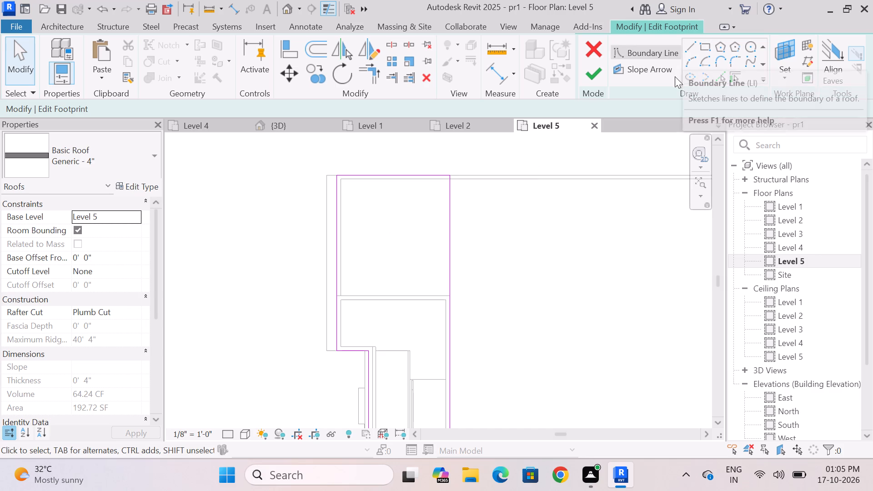
Sketch a non-sloping rectangular opening about 1'-6" deep in the extended roof area, near the rear wall.
left_click(705, 45)
scroll(361, 197, "up", 4)
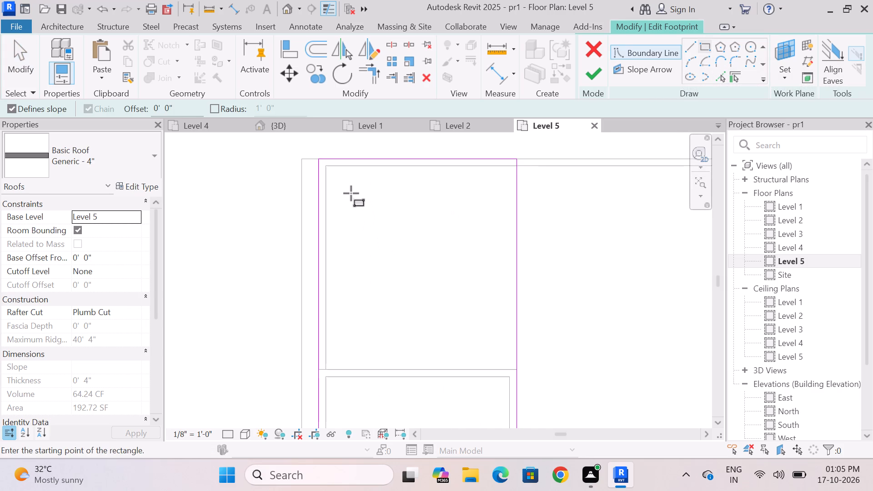
left_click(346, 190)
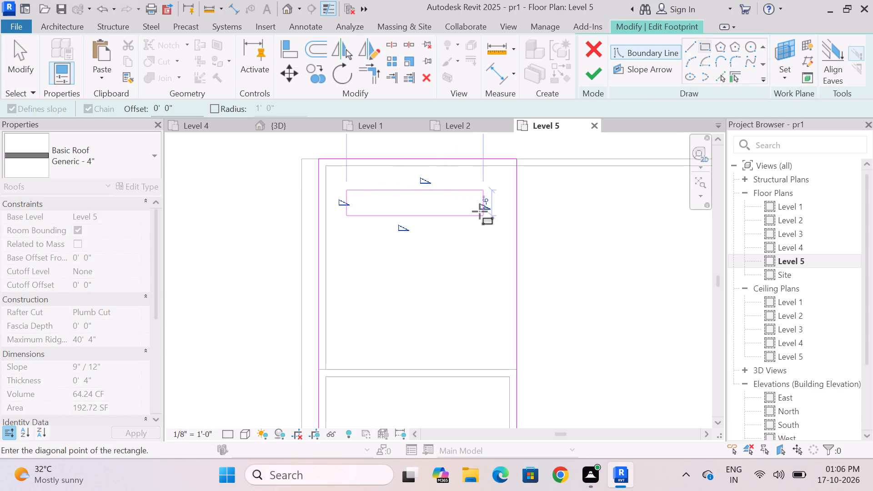
left_click(482, 214)
key("Escape")
key("Escape")
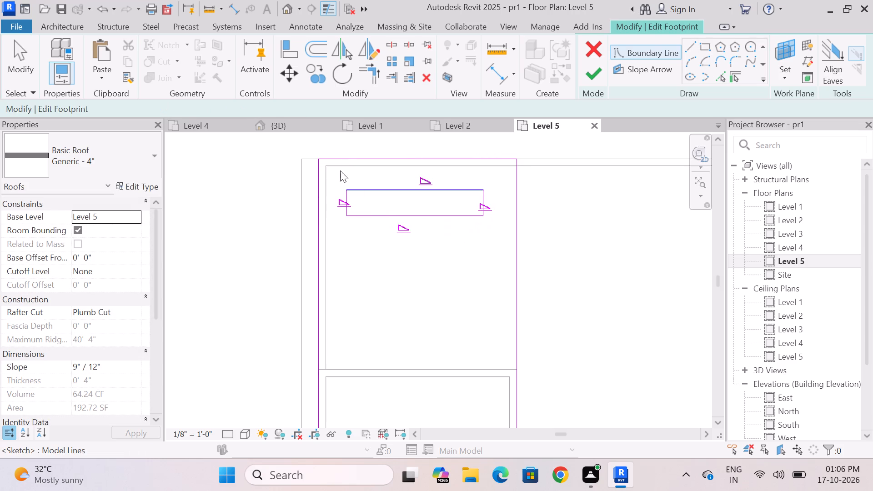
left_click_drag(336, 168, 511, 282)
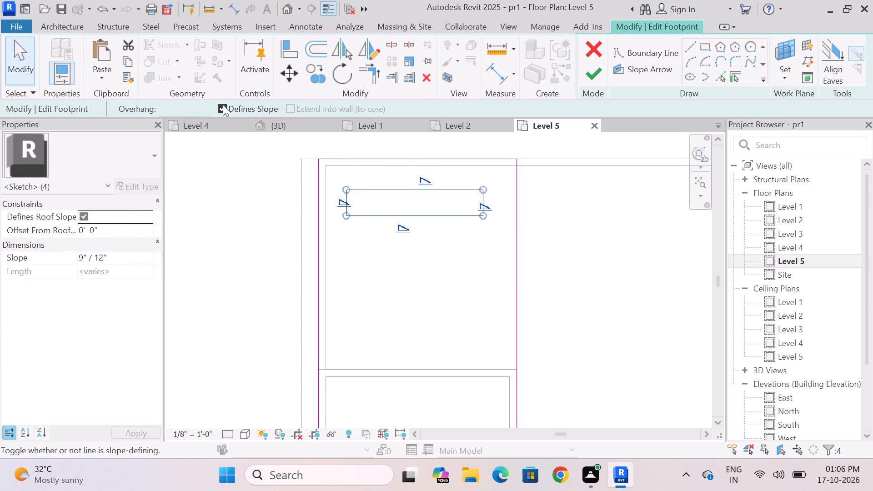
left_click(223, 105)
Copy the rectangular opening twice toward the stair tower at about 3'-6" spacing and finish the roof footprint.
left_click(315, 75)
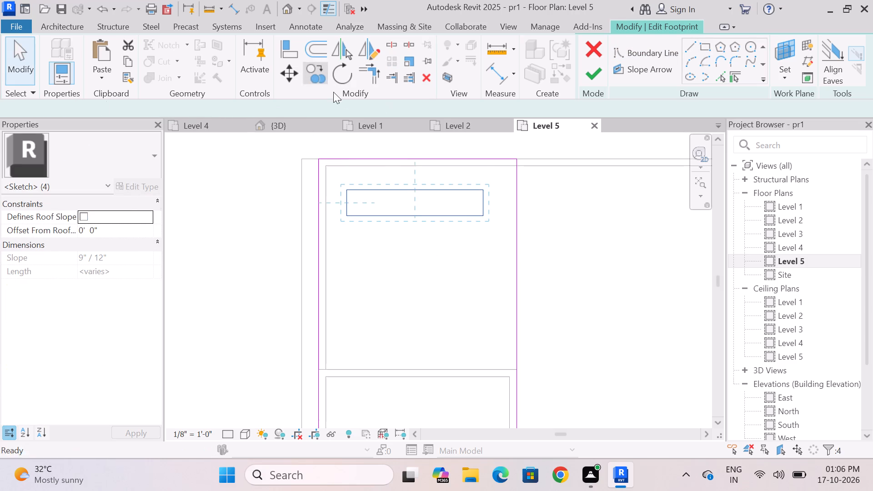
left_click(483, 213)
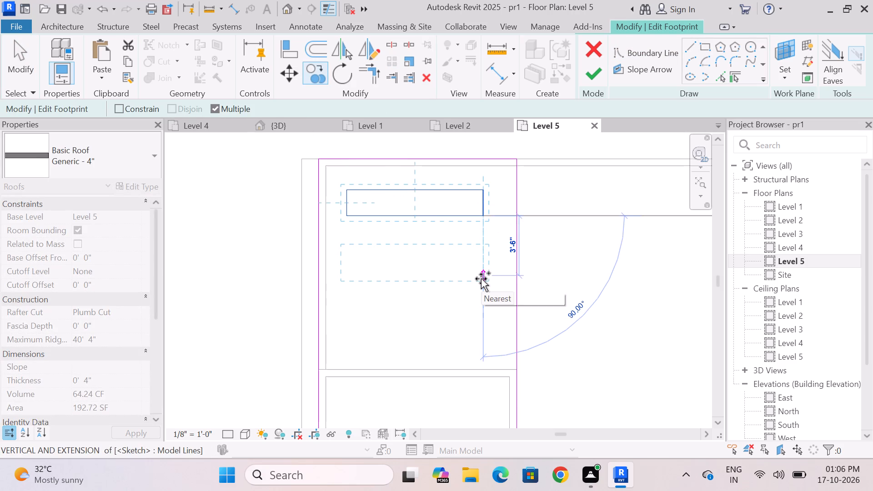
left_click(481, 279)
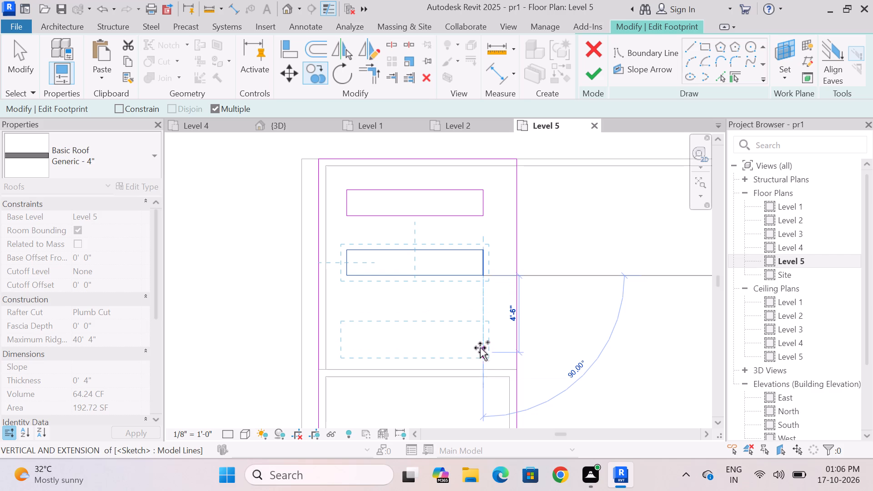
left_click(481, 336)
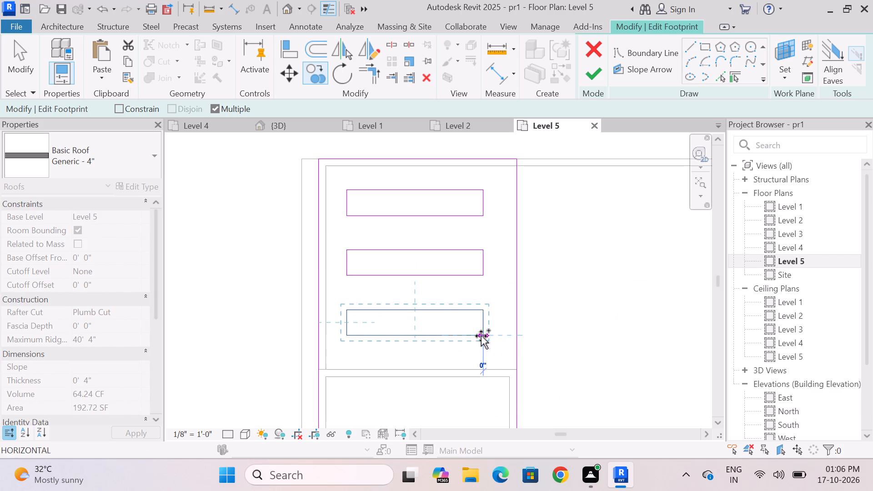
key("Escape")
scroll(421, 222, "down", 4)
key("Escape")
scroll(420, 223, "down", 3)
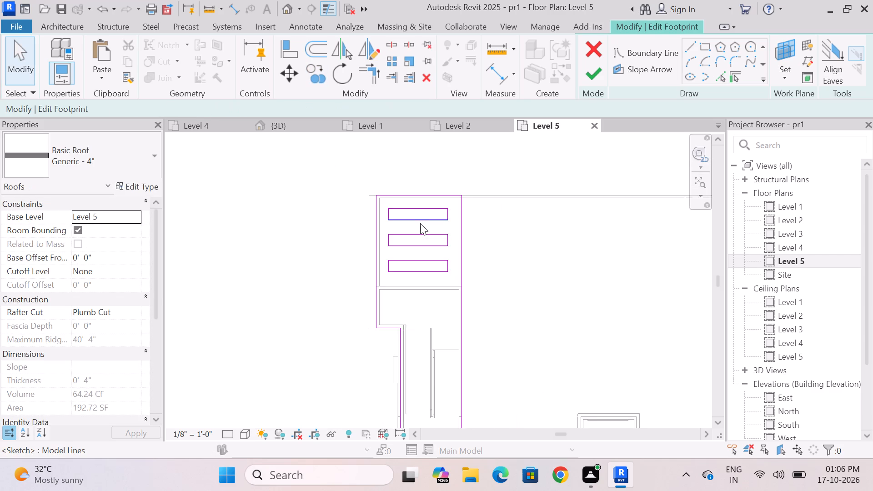
scroll(426, 273, "up", 2)
left_click(600, 71)
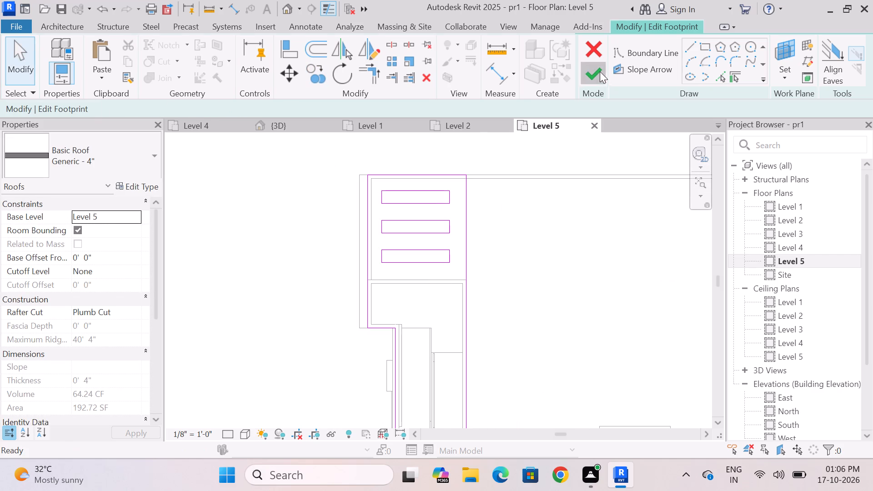
left_click(530, 242)
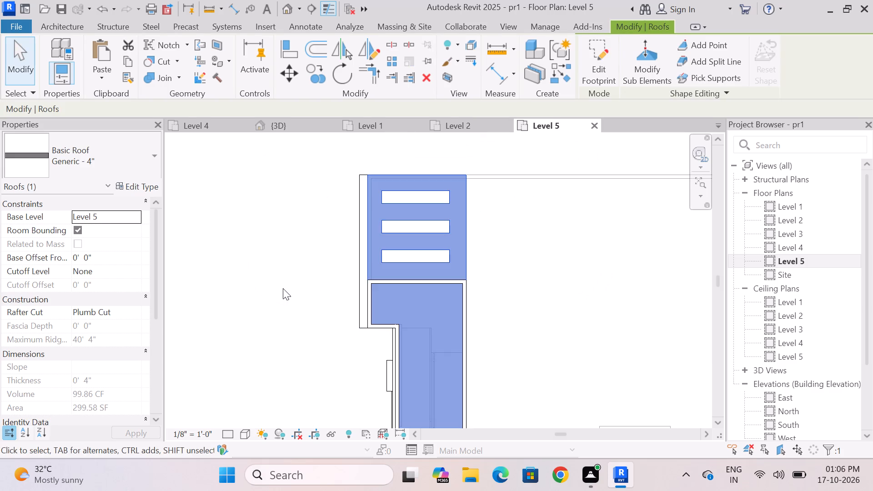
left_click(283, 288)
Examine the extended roof and its three slots in the 3D view.
left_click(281, 126)
scroll(413, 243, "up", 8)
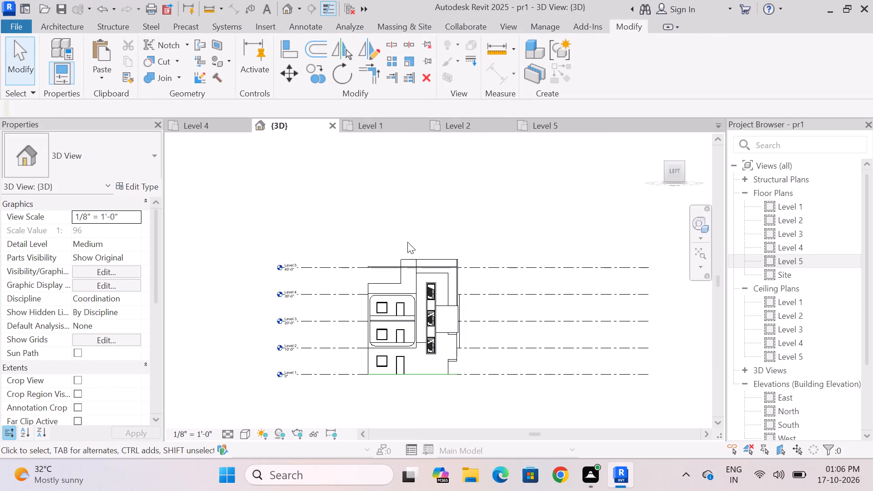
middle_click(371, 220, "shift")
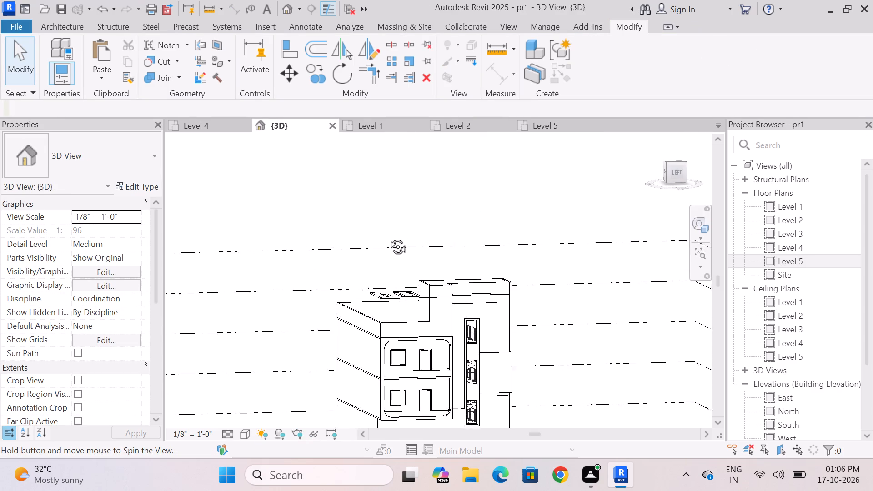
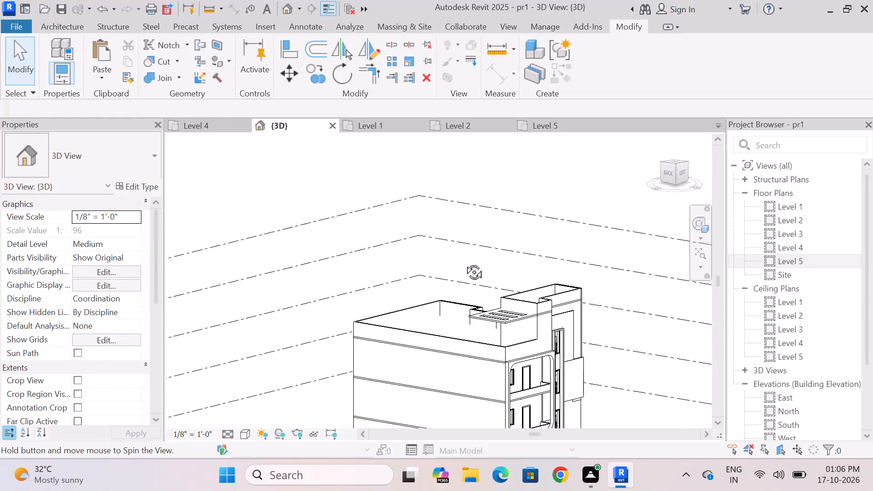
Examine the extended roof and its slots in the Level 5 floor plan, checking the Level 4 plan as well.
double_click(772, 255)
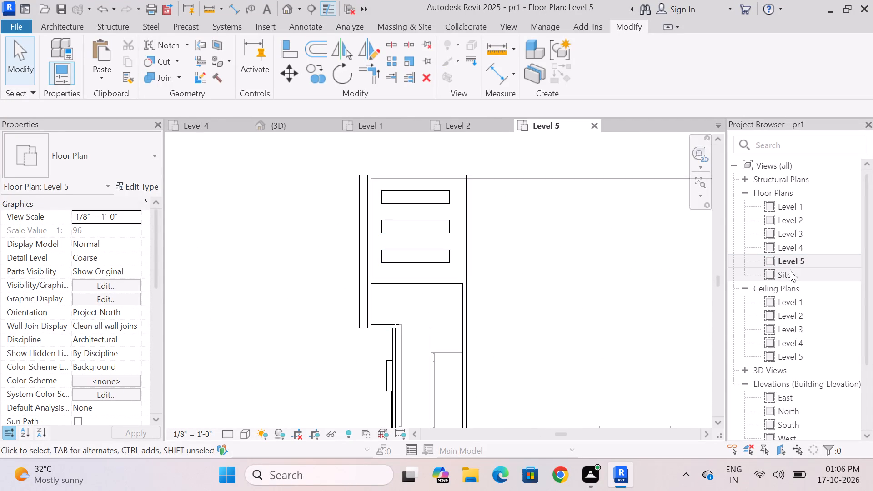
double_click(793, 250)
scroll(384, 219, "up", 5)
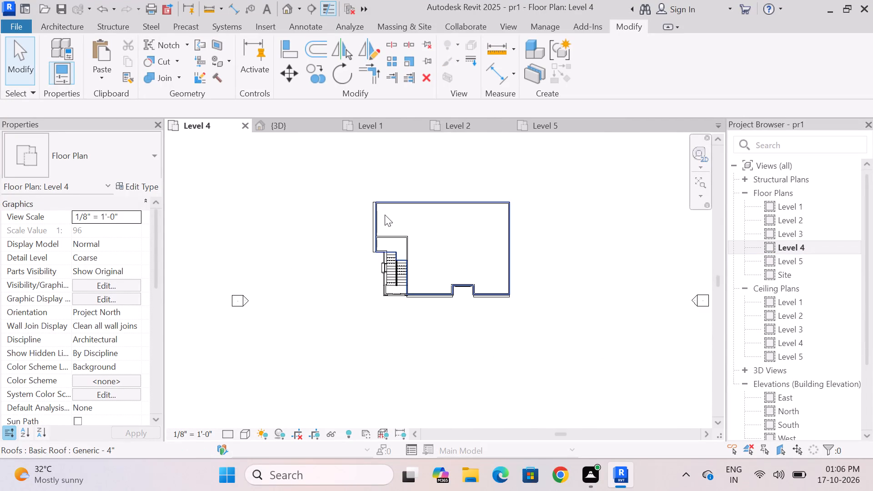
scroll(385, 215, "up", 1)
double_click(796, 258)
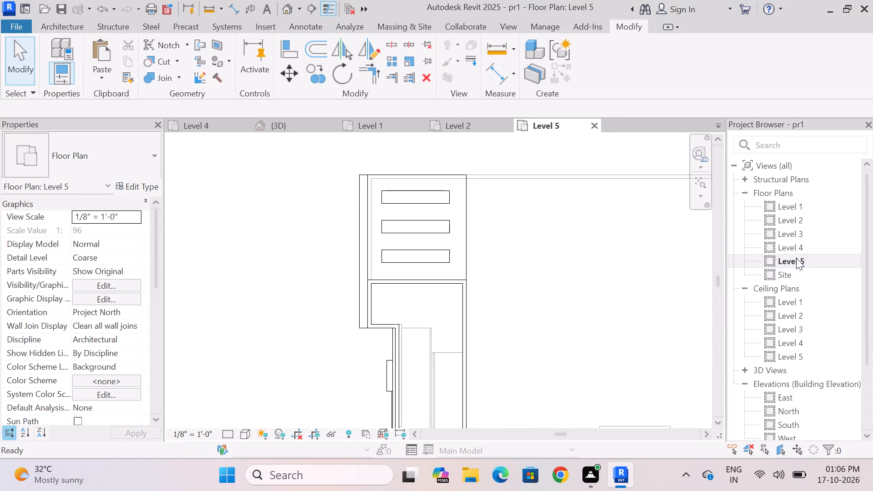
scroll(464, 175, "up", 8)
scroll(498, 256, "down", 2)
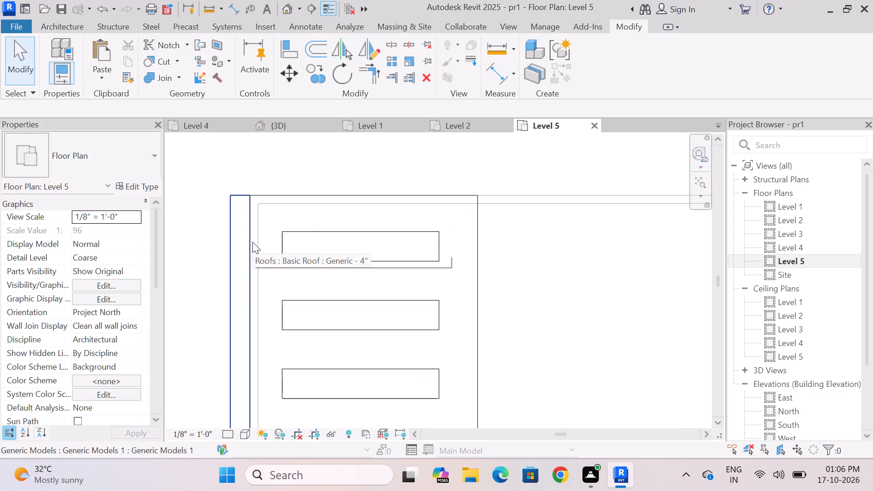
scroll(439, 207, "down", 6)
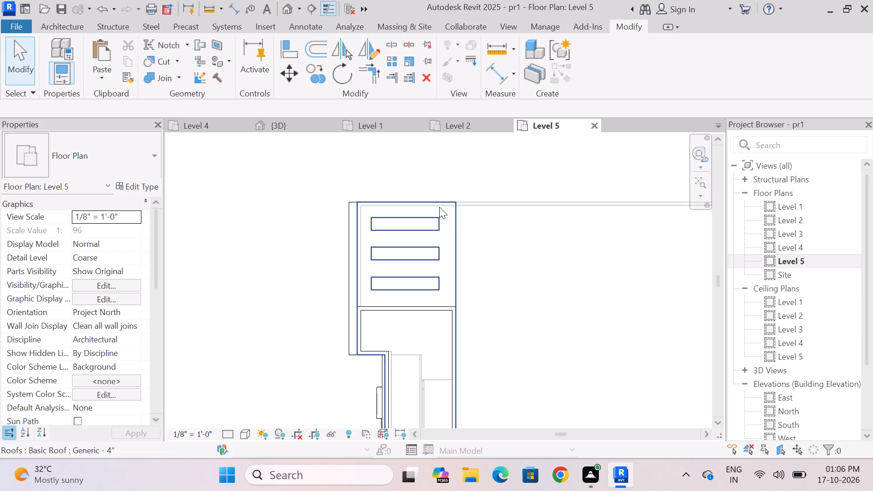
scroll(452, 206, "up", 7)
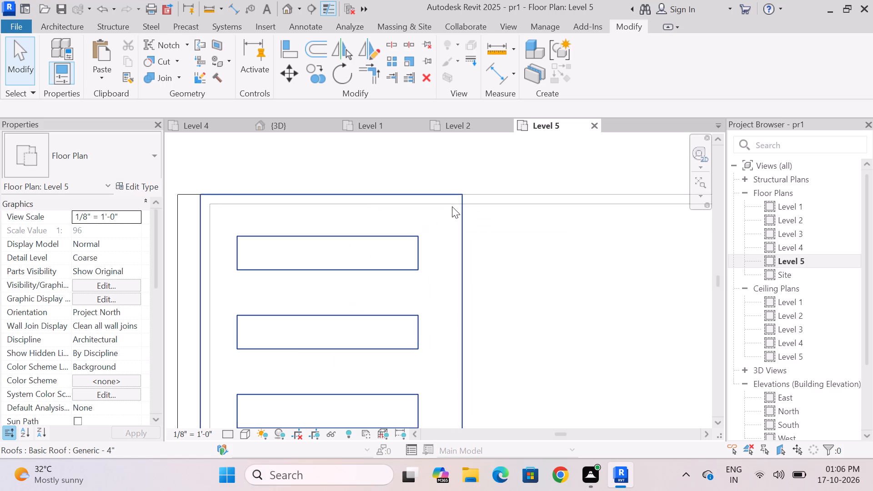
scroll(452, 207, "down", 3)
Orient the 3D view square to the left facade and examine the canopy edge beside the stair tower.
left_click(289, 129)
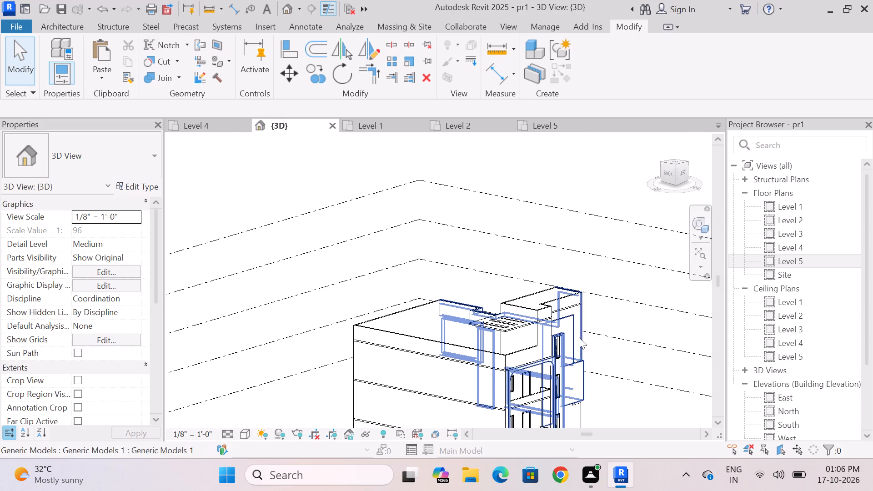
scroll(552, 365, "up", 4)
middle_click_drag(509, 312, 444, 276, "shift")
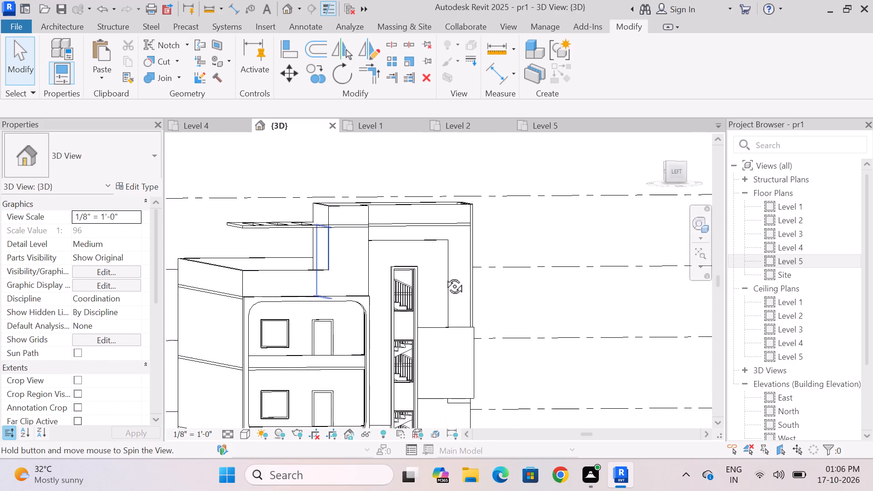
middle_click_drag(444, 276, 448, 276, "shift")
scroll(448, 272, "down", 3)
middle_click_drag(331, 271, 308, 274, "shift")
left_click(675, 170)
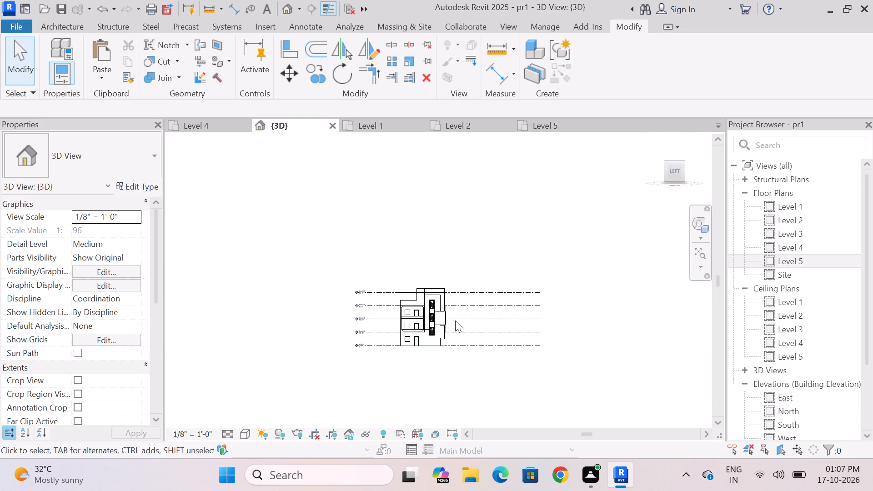
scroll(383, 262, "up", 14)
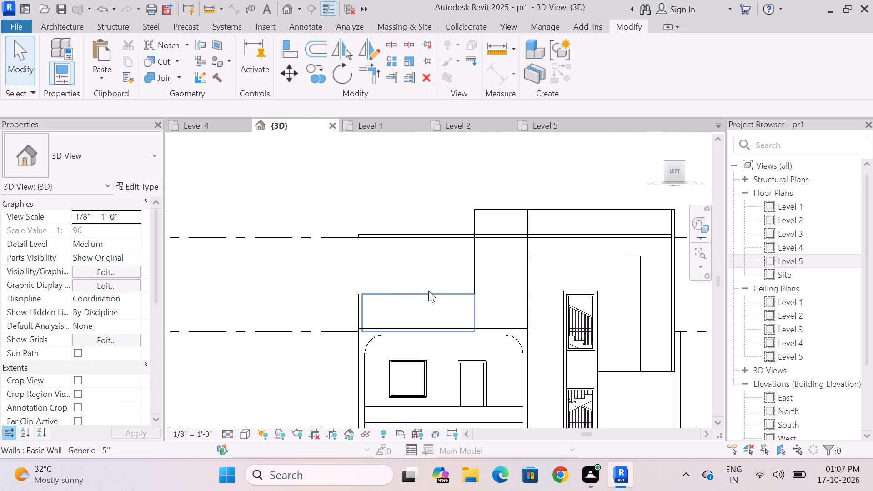
scroll(417, 267, "down", 1)
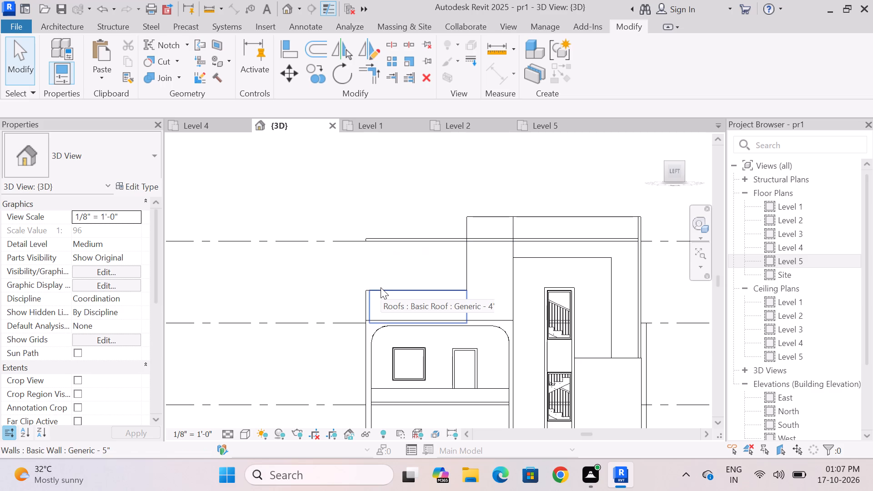
Edit the facade's in-place model and start a 4" deep solid extrusion on the wall face beside the recessed stair panel.
left_click(534, 336)
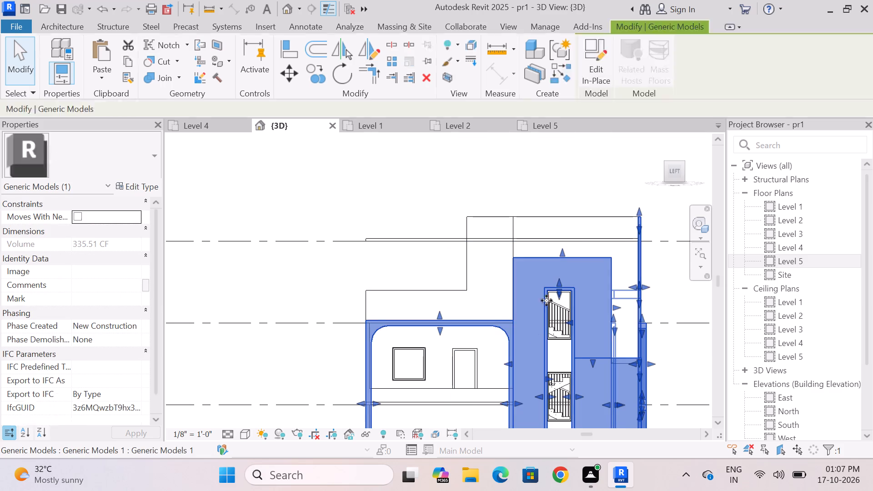
left_click(593, 69)
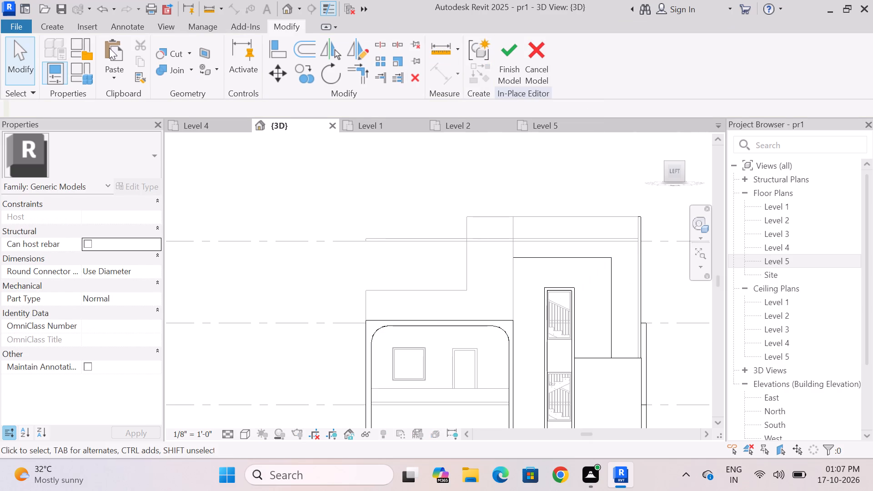
left_click(54, 24)
left_click(122, 56)
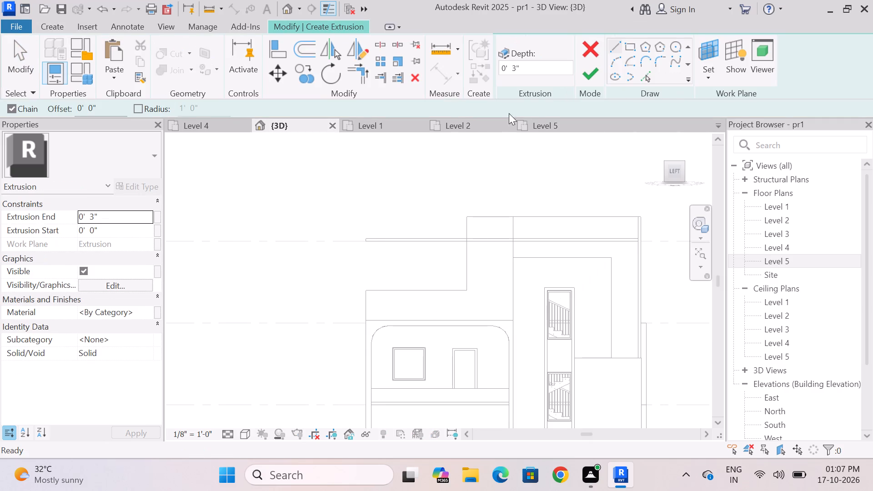
left_click(714, 57)
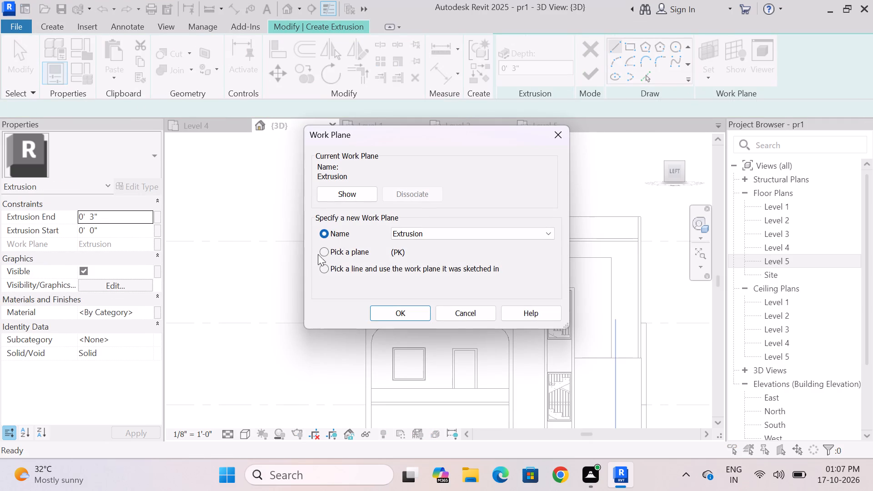
left_click(324, 248)
left_click(401, 310)
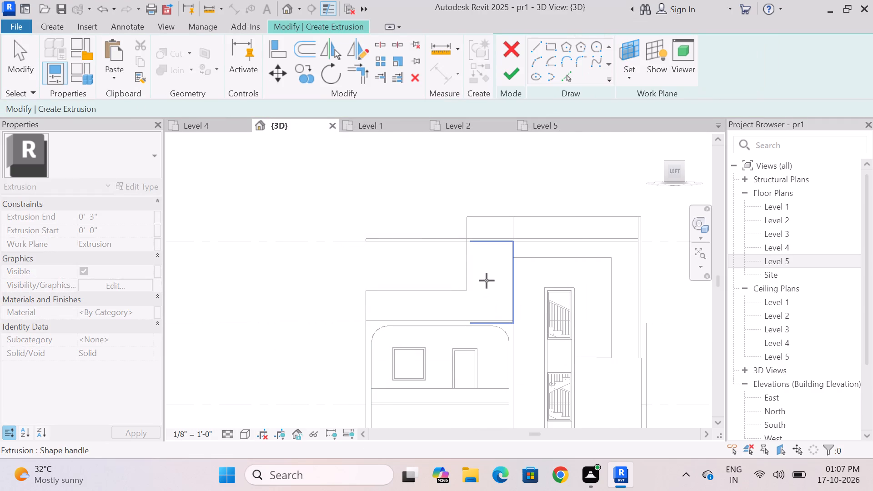
left_click(487, 281)
left_click(542, 72)
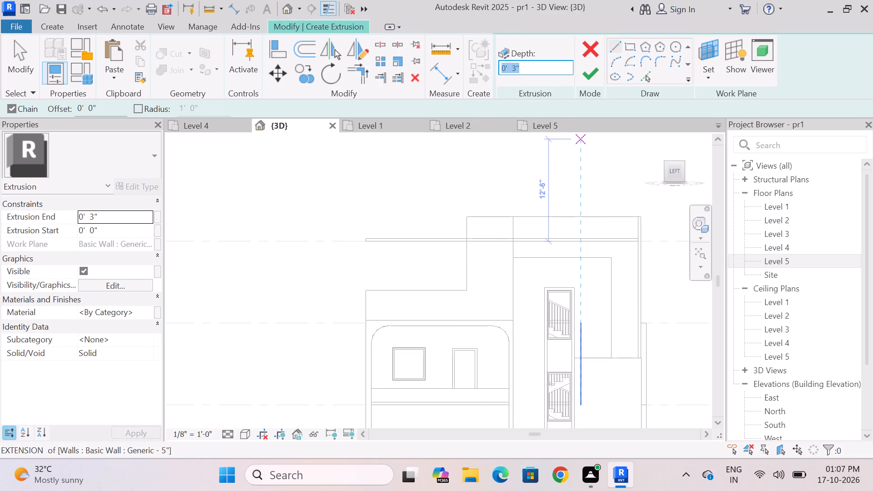
key("BackSpace")
key("4")
key("shift+quotedbl")
key("Return")
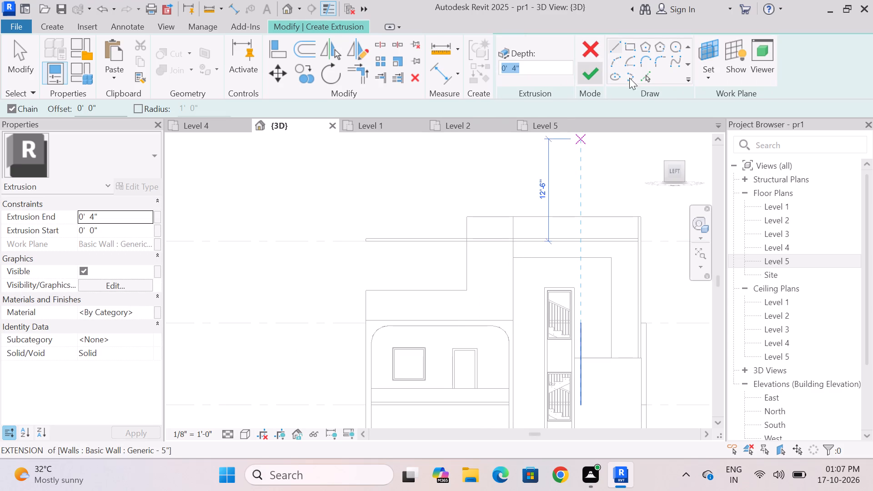
Trace the Level 5 roof's top edge as a sketch line and shorten it to the stair panel's wall edge, about 18'-0" long.
left_click(641, 74)
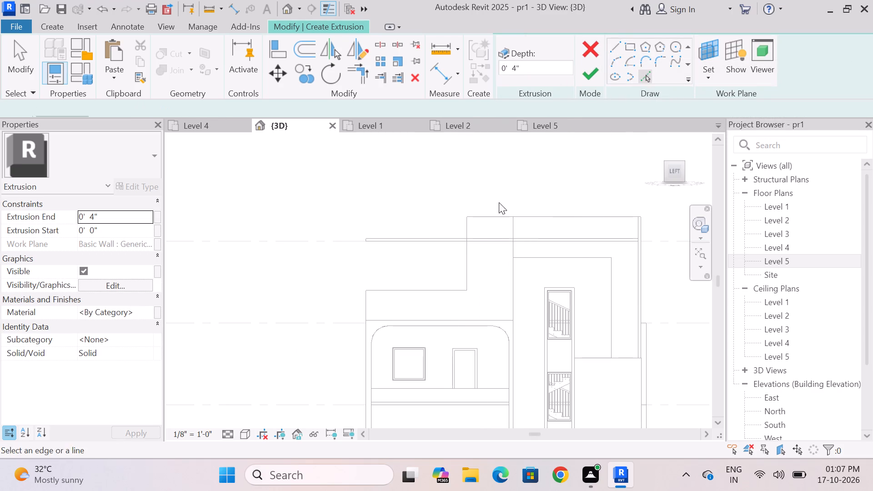
scroll(473, 241, "up", 7)
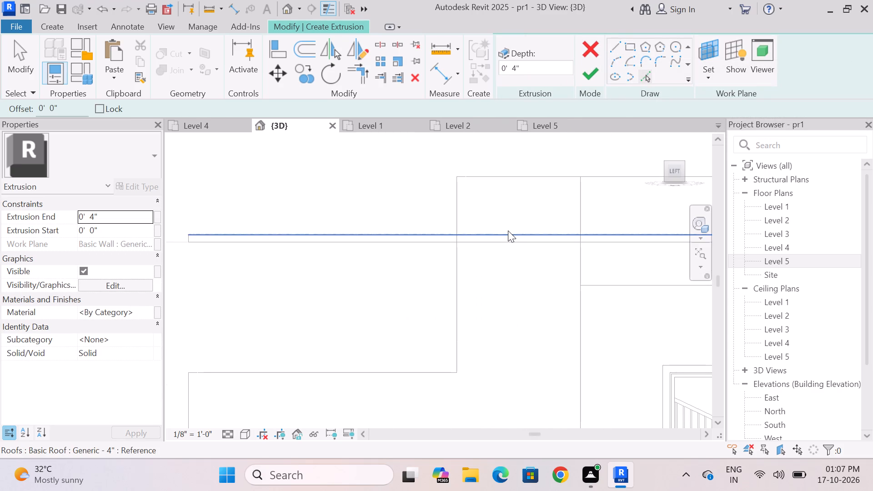
left_click(508, 230)
key("Escape")
scroll(515, 165, "down", 3)
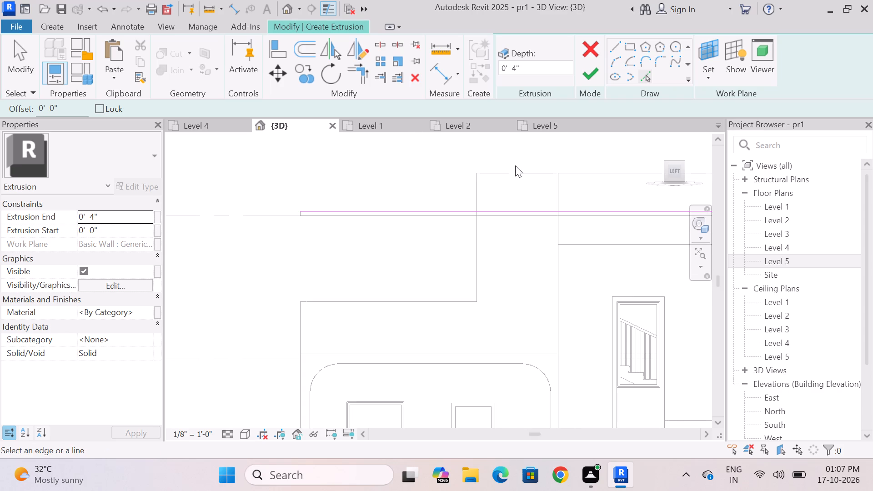
scroll(478, 230, "down", 4)
scroll(502, 231, "up", 2)
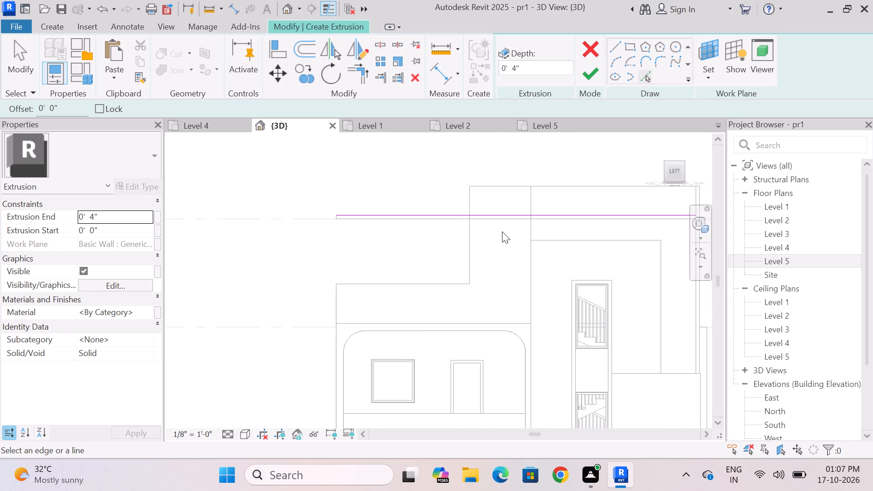
scroll(502, 231, "up", 5)
scroll(464, 230, "down", 7)
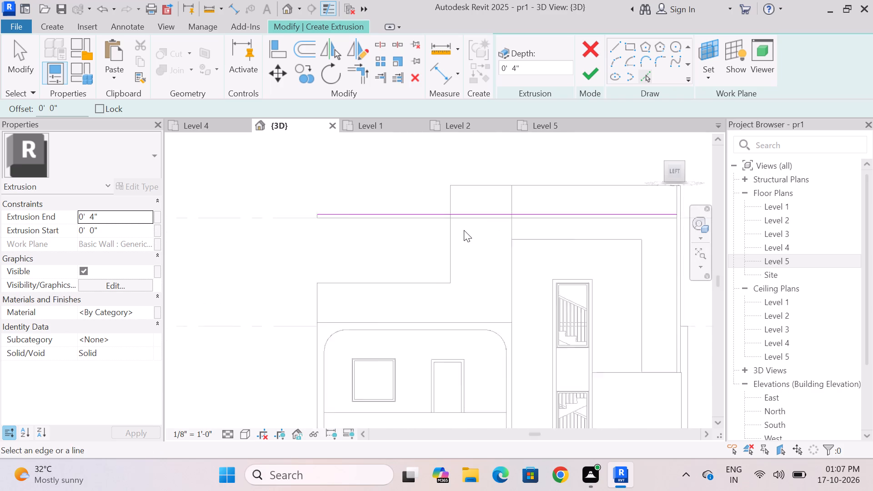
scroll(411, 167, "down", 3)
scroll(450, 191, "up", 5)
key("Escape")
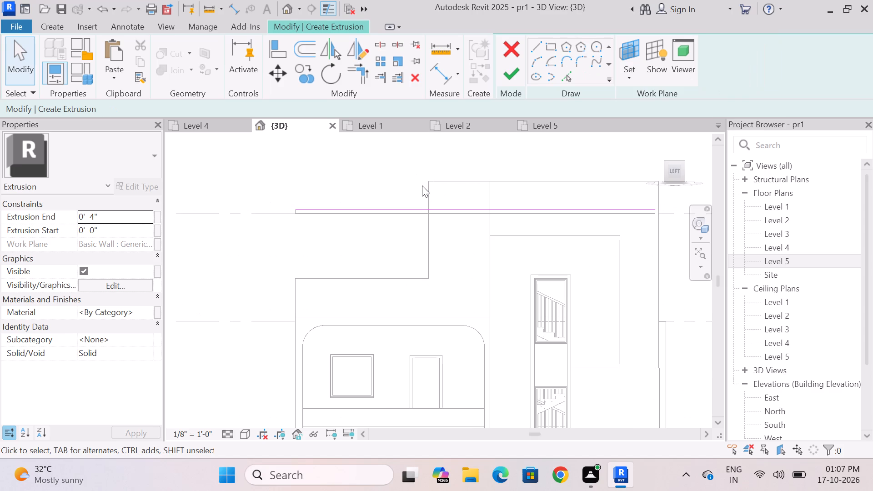
scroll(421, 186, "down", 2)
scroll(439, 203, "up", 1)
key("Escape")
left_click(504, 205)
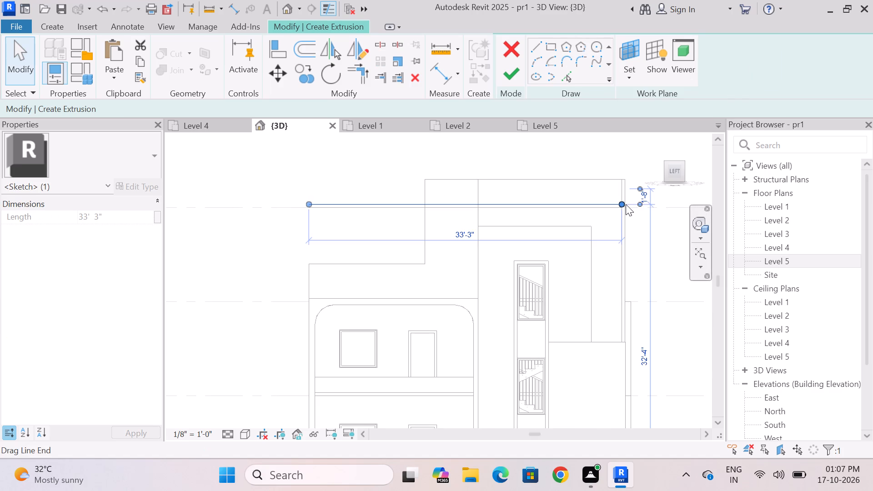
left_click_drag(622, 203, 482, 203)
key("Escape")
Move the traced sketch line slightly above the roof's top edge.
scroll(460, 210, "up", 5)
scroll(442, 230, "down", 1)
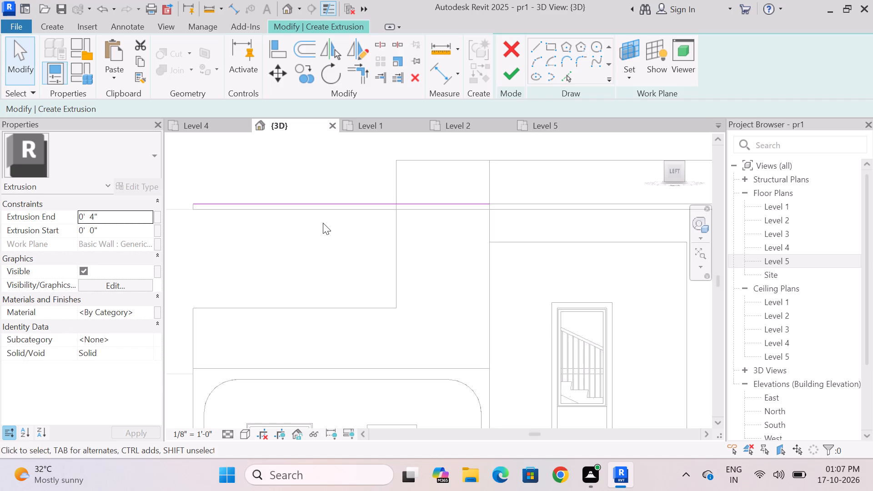
scroll(323, 223, "down", 2)
scroll(329, 188, "up", 5)
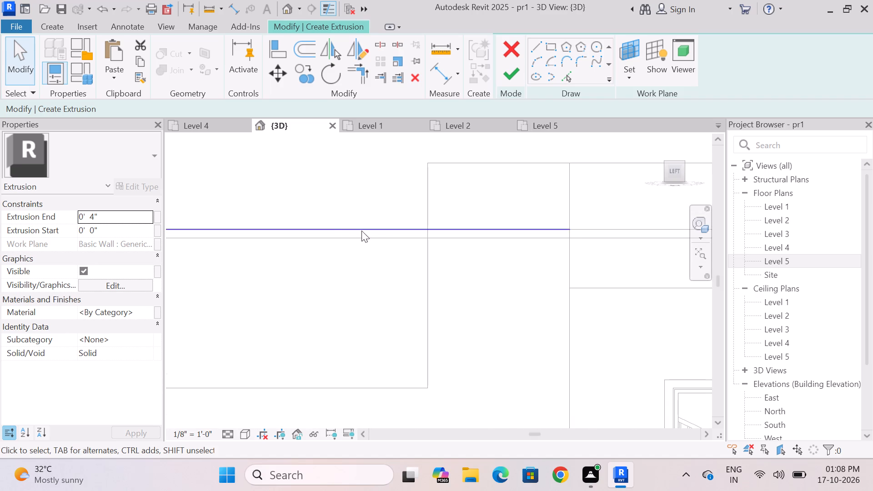
scroll(394, 240, "down", 3)
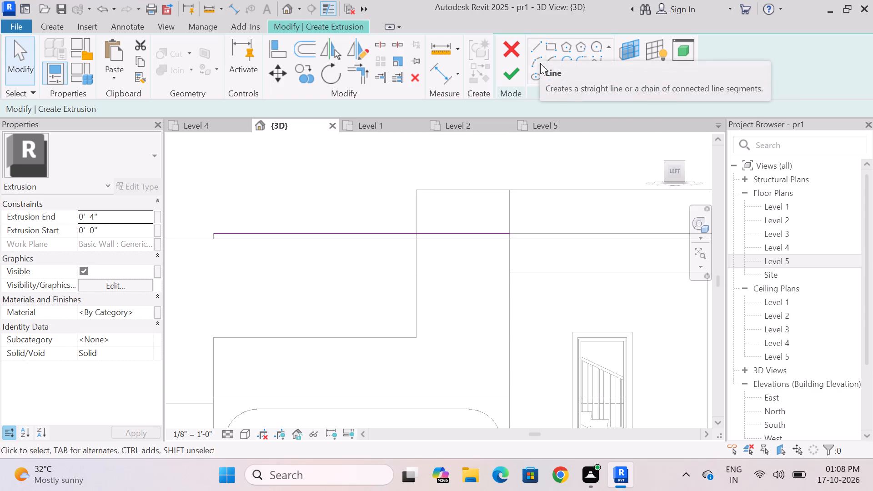
scroll(329, 231, "up", 3)
key("Escape")
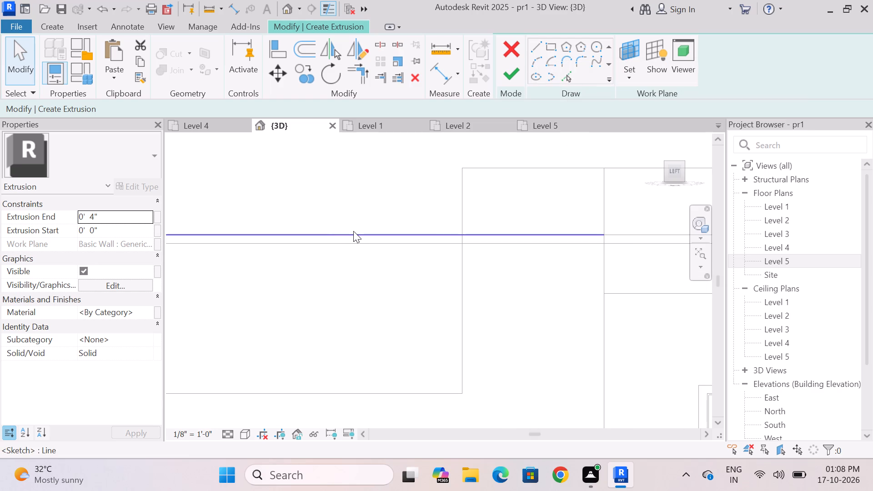
left_click_drag(361, 232, 367, 215)
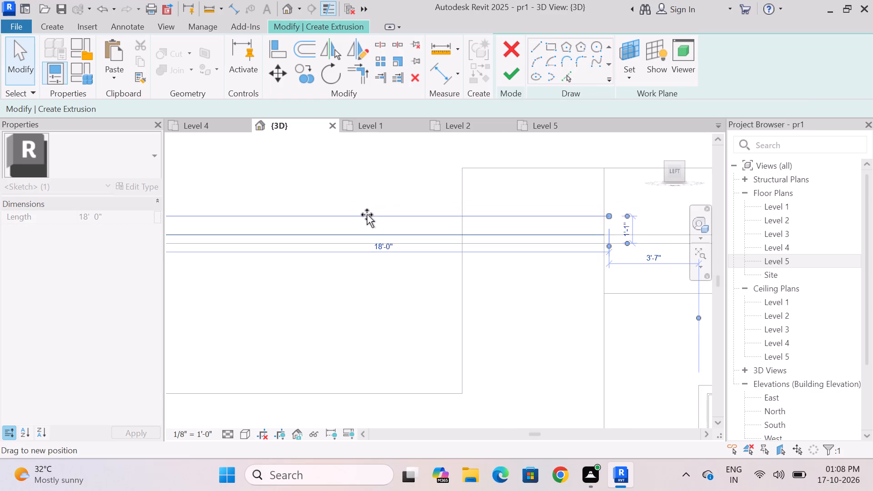
left_click_drag(367, 215, 362, 221)
key("Escape")
scroll(393, 175, "down", 3)
scroll(393, 181, "up", 1)
Add a parallel sketch line offset 1'-0" below the raised line, just under the roof slab.
left_click(568, 80)
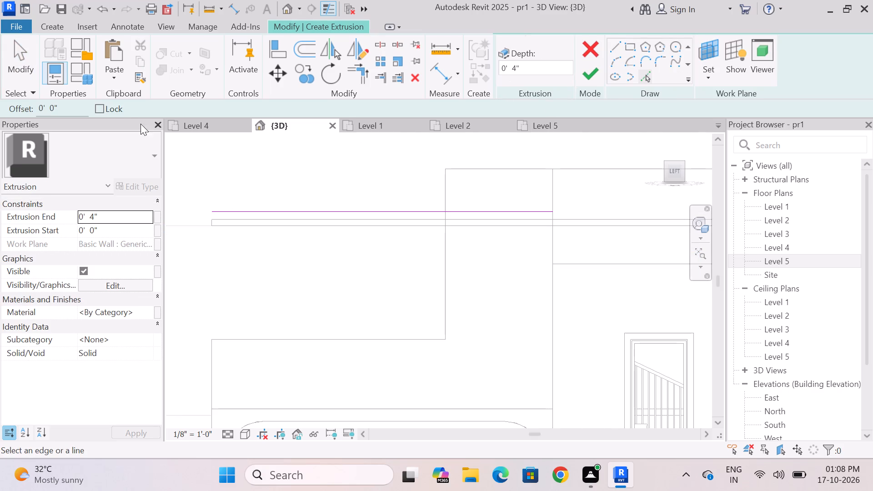
left_click(73, 110)
key("BackSpace")
key("BackSpace")
key("BackSpace")
key("BackSpace")
key("BackSpace")
key("BackSpace")
key("BackSpace")
key("BackSpace")
key("BackSpace")
key("BackSpace")
key("BackSpace")
type("1'")
key("Return")
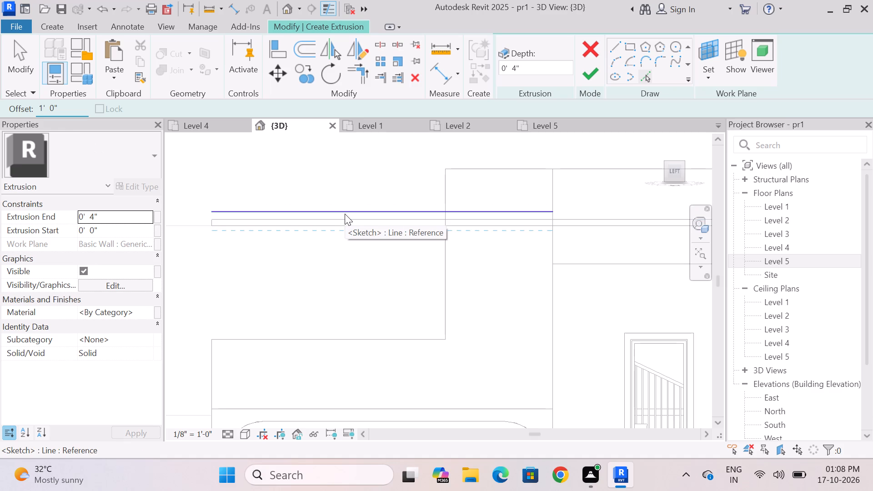
left_click(345, 214)
key("Escape")
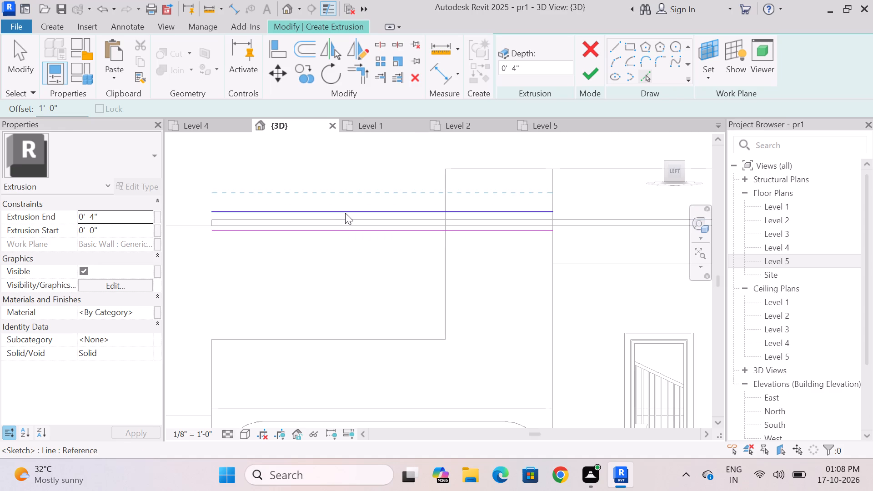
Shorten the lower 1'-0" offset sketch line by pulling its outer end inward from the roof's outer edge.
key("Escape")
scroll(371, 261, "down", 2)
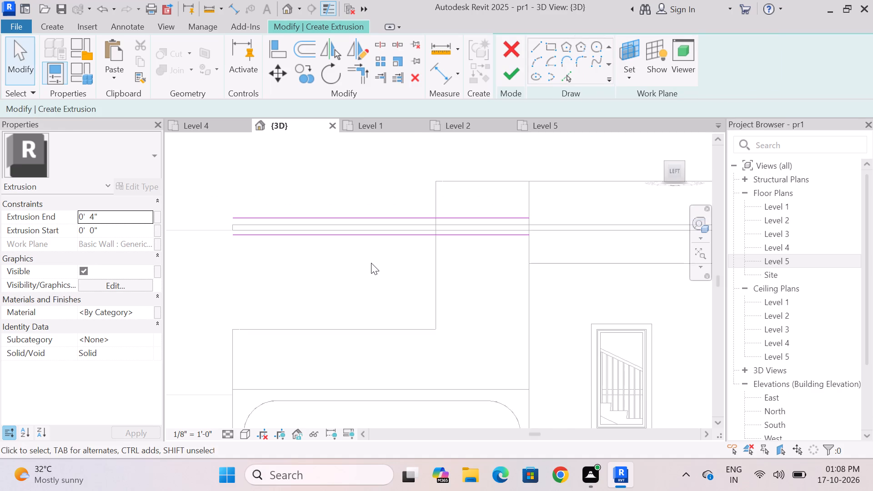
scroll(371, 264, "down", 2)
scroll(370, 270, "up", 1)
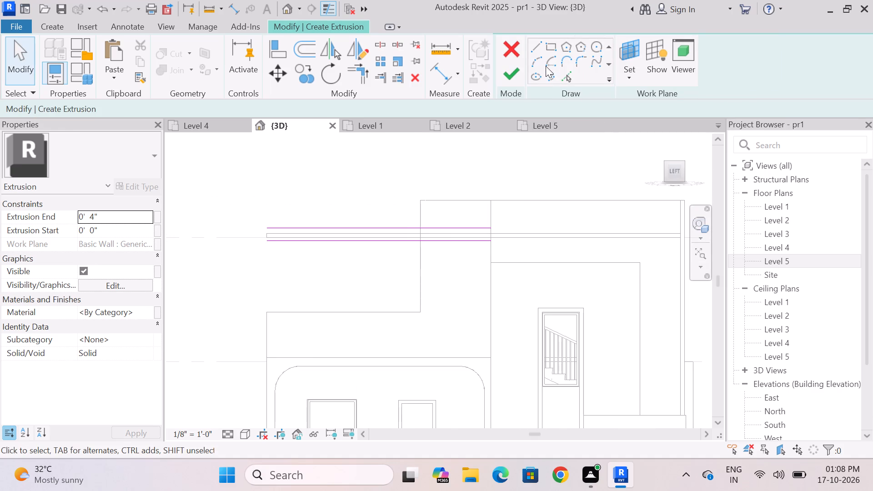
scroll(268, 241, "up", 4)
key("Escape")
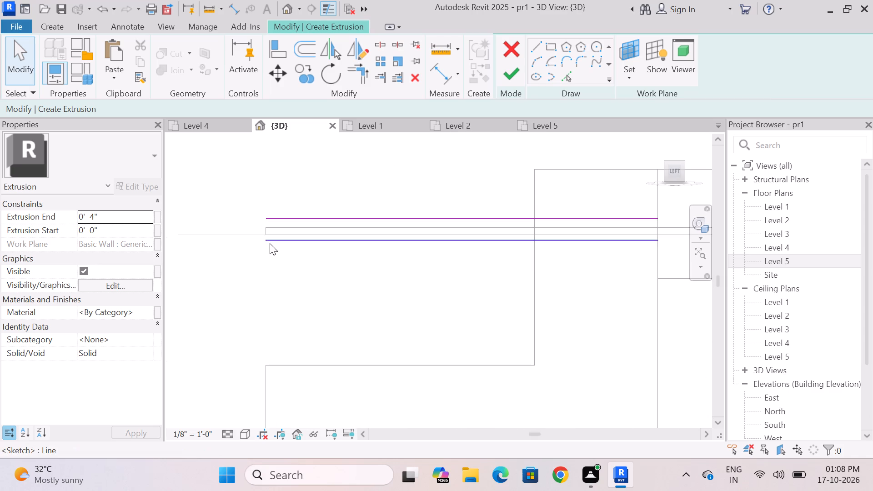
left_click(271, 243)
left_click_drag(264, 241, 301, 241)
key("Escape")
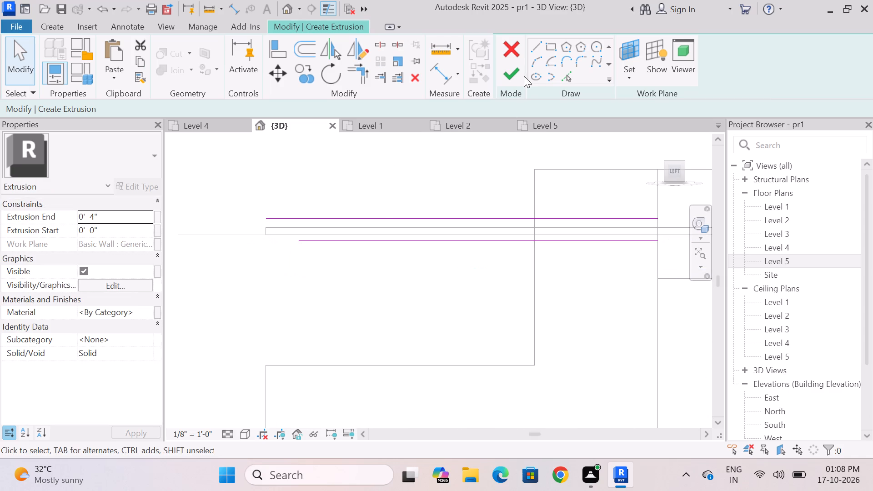
Draw a vertical sketch line about 10'-5" long from the raised line's outer end down to the lower roof edge above the rounded opening.
left_click(535, 45)
left_click(266, 220)
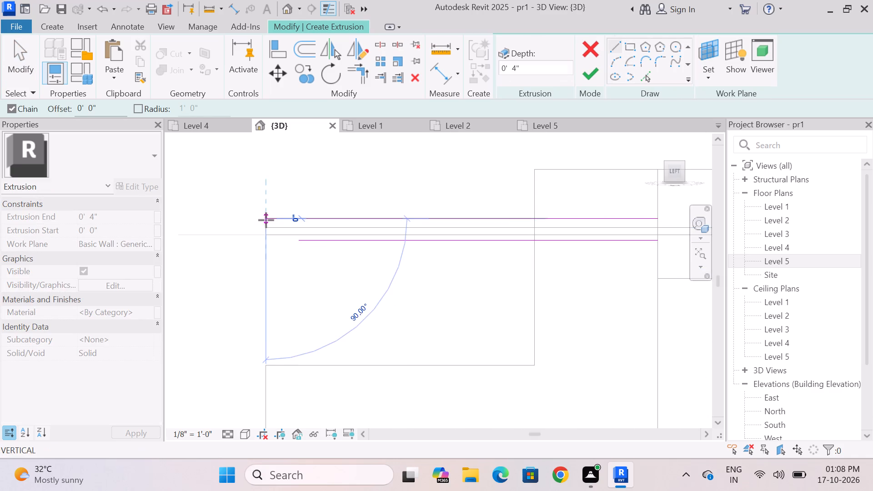
scroll(266, 220, "down", 4)
scroll(261, 360, "up", 4)
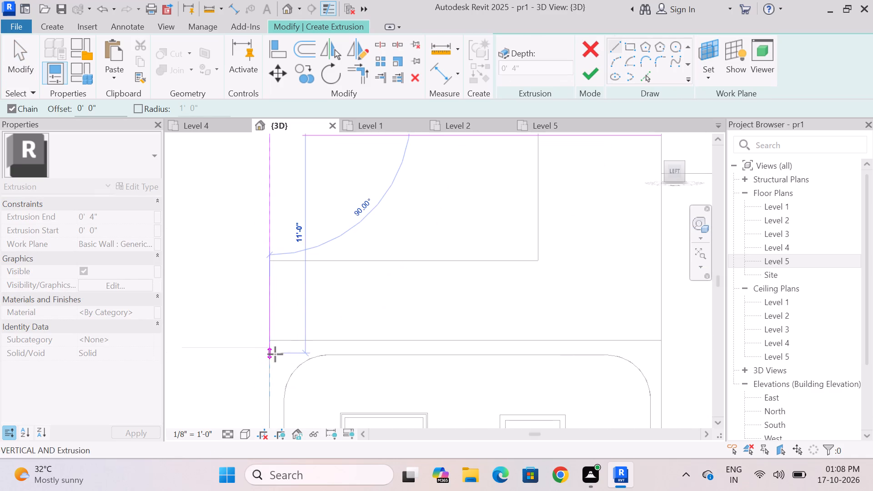
left_click(271, 341)
key("Escape")
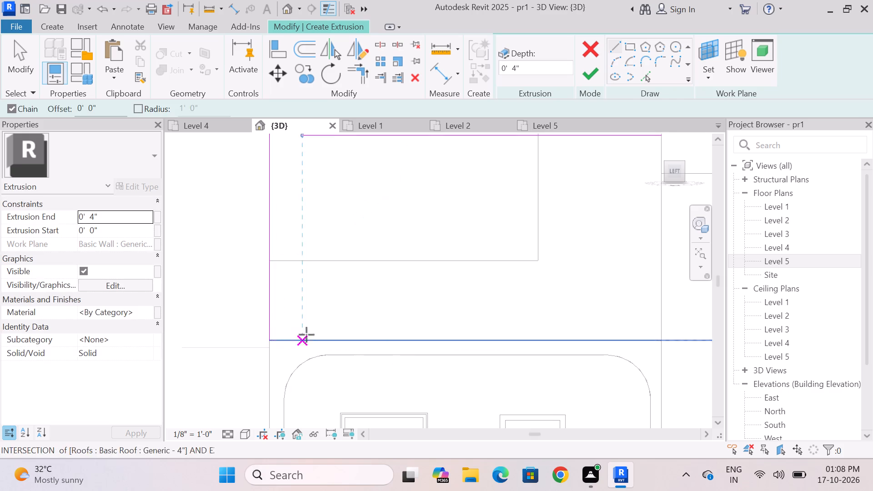
key("Escape")
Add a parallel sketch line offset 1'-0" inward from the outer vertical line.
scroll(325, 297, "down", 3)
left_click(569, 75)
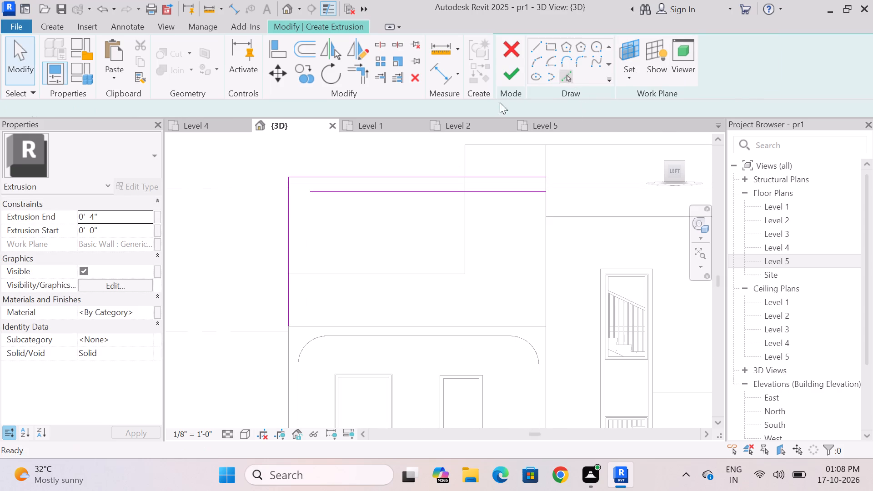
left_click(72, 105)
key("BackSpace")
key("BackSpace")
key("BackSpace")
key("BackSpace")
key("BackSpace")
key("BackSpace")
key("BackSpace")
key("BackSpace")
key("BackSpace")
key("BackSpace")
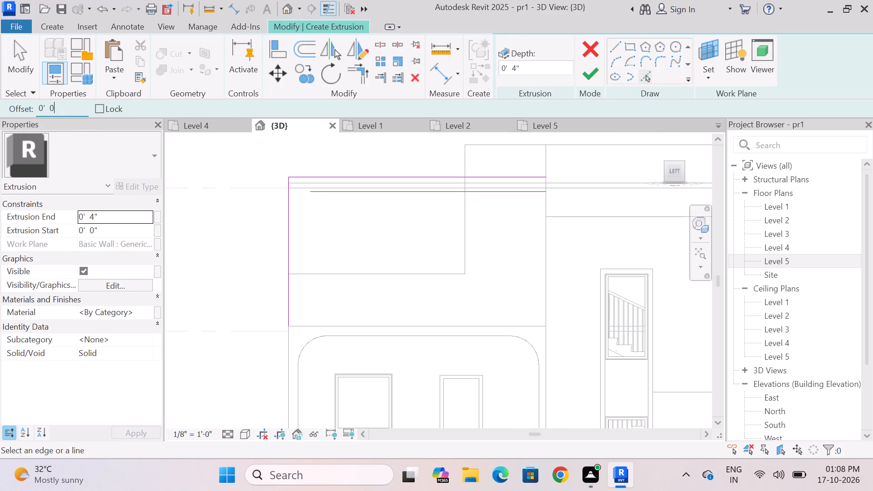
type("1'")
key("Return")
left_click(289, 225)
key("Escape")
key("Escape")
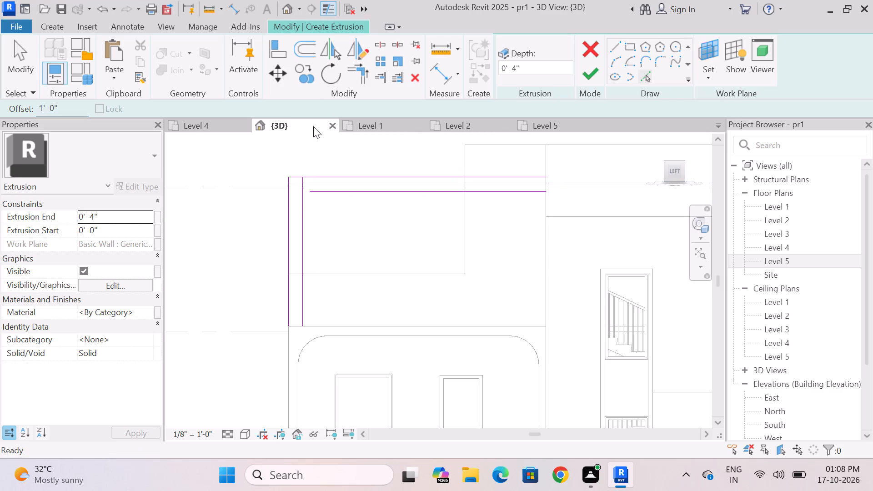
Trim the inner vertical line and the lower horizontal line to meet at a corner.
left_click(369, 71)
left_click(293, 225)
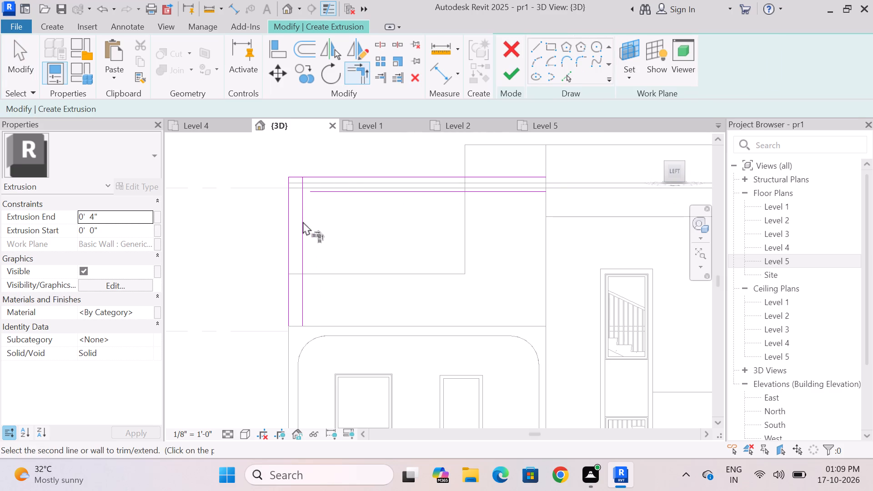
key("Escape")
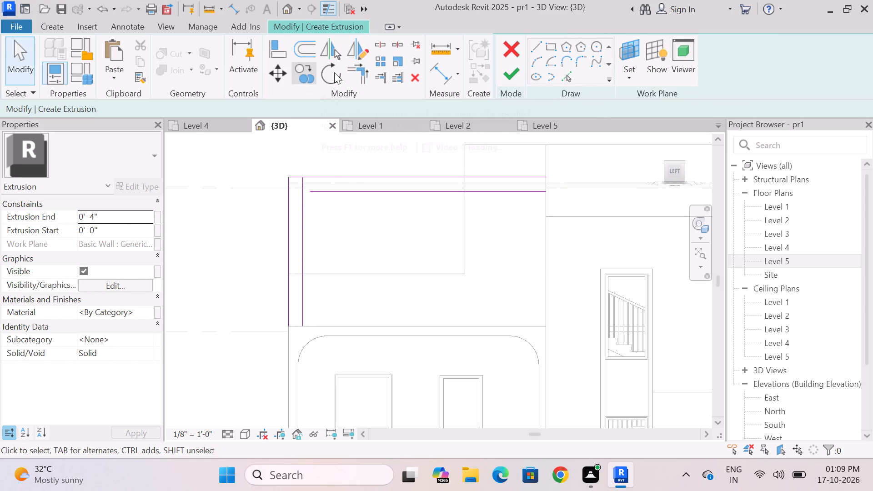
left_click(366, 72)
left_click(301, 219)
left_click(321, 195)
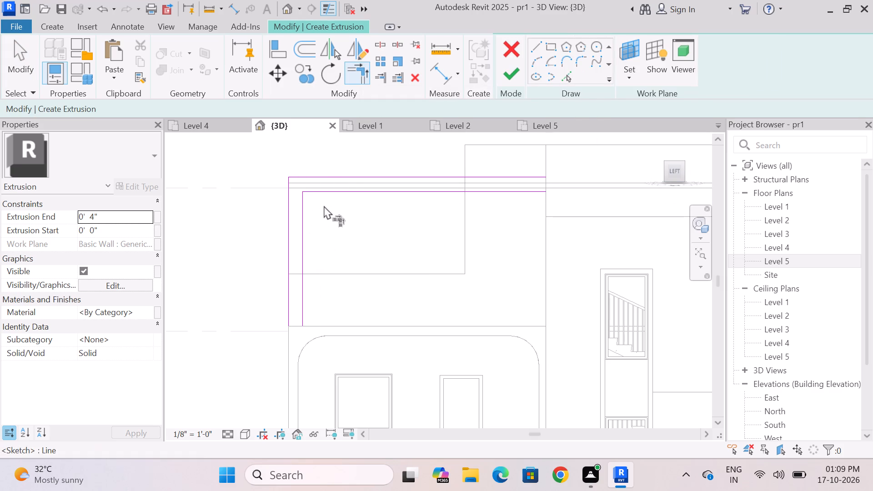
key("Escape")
Draw a short horizontal sketch line joining the bottom ends of the two vertical lines.
scroll(335, 223, "down", 1)
left_click(538, 43)
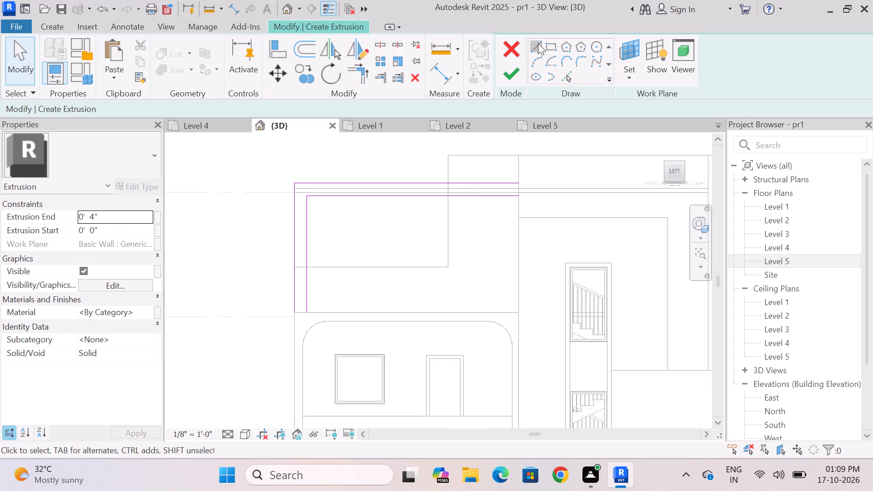
scroll(292, 309, "up", 5)
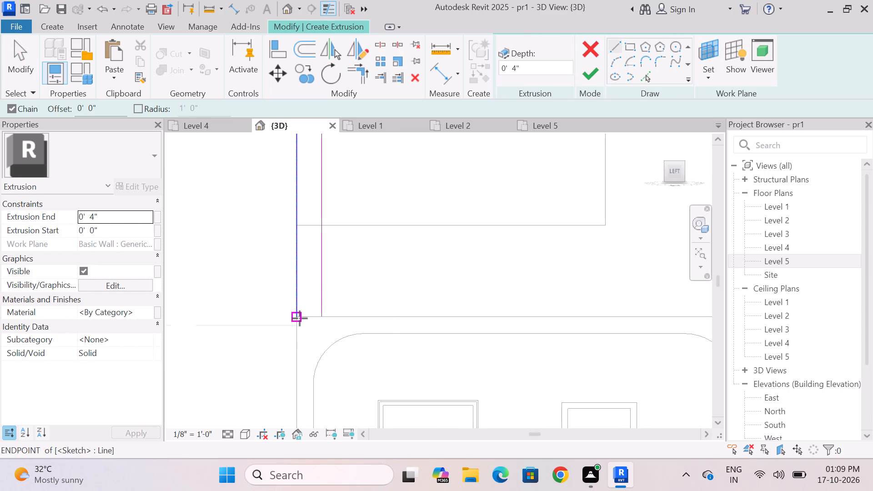
left_click(300, 318)
left_click(322, 316)
key("Escape")
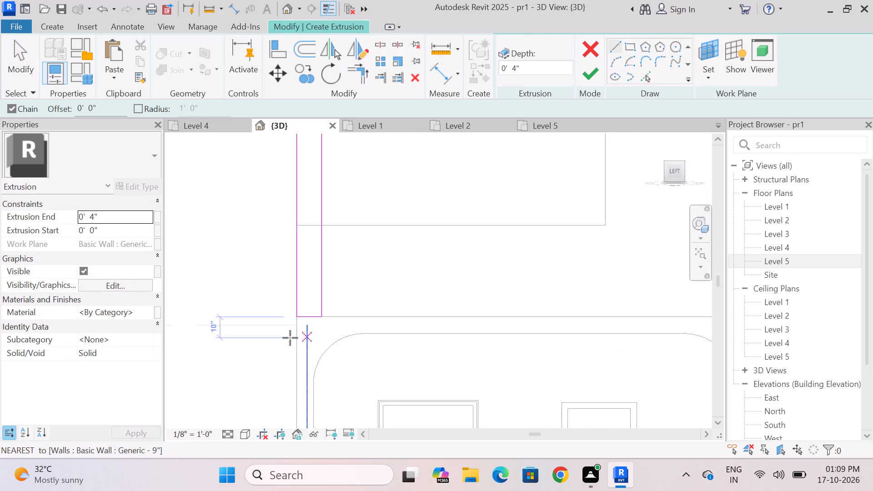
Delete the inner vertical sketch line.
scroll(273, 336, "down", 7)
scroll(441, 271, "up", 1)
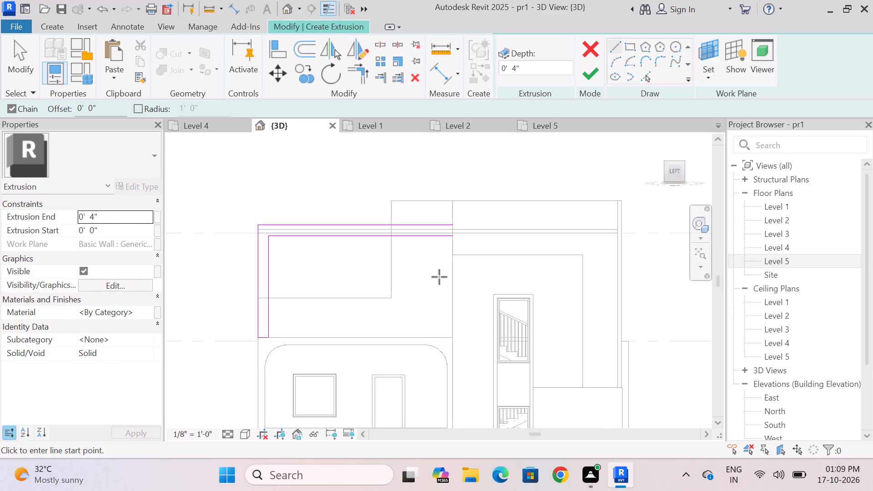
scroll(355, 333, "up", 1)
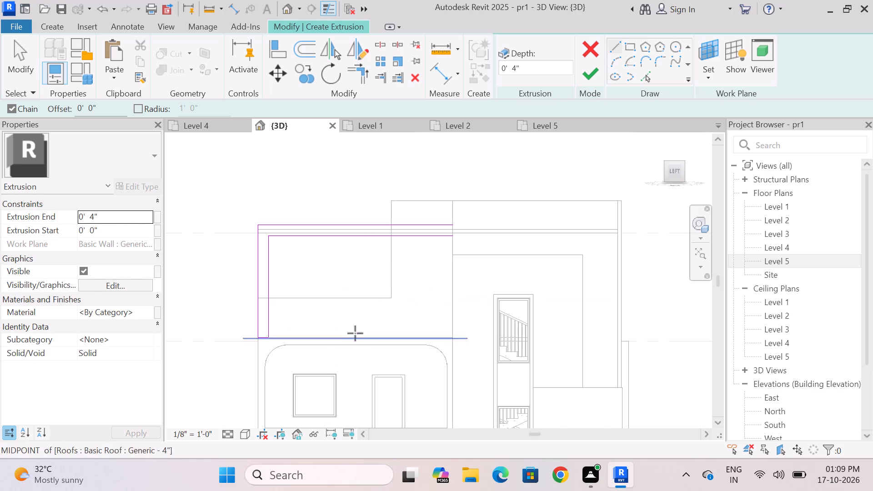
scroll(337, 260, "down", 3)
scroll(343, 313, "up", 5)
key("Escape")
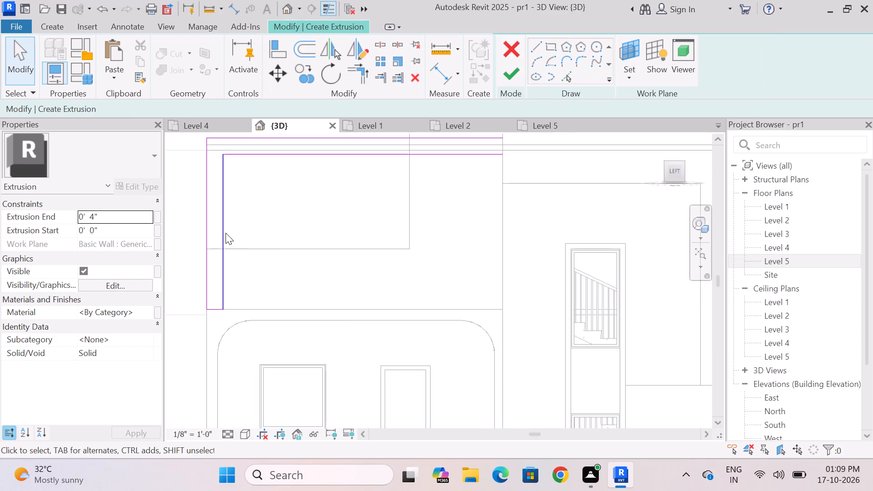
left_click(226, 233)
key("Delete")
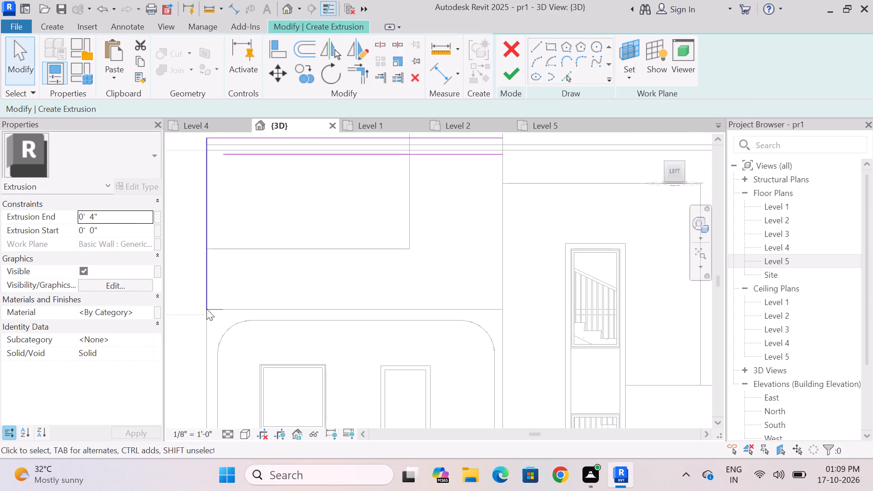
Stretch the short bottom sketch line along the lower roof edge to the stair panel's wall edge, 18'-0" long.
left_click(214, 308)
left_click_drag(222, 306, 477, 311)
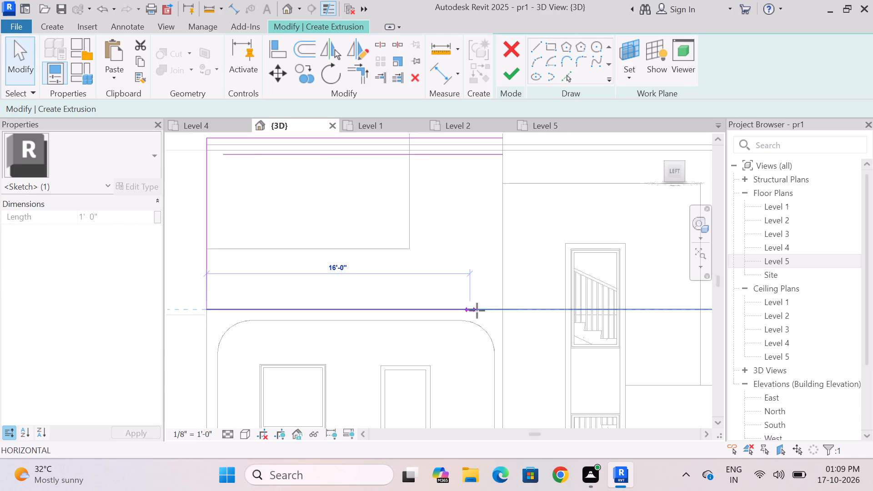
left_click_drag(477, 311, 501, 309)
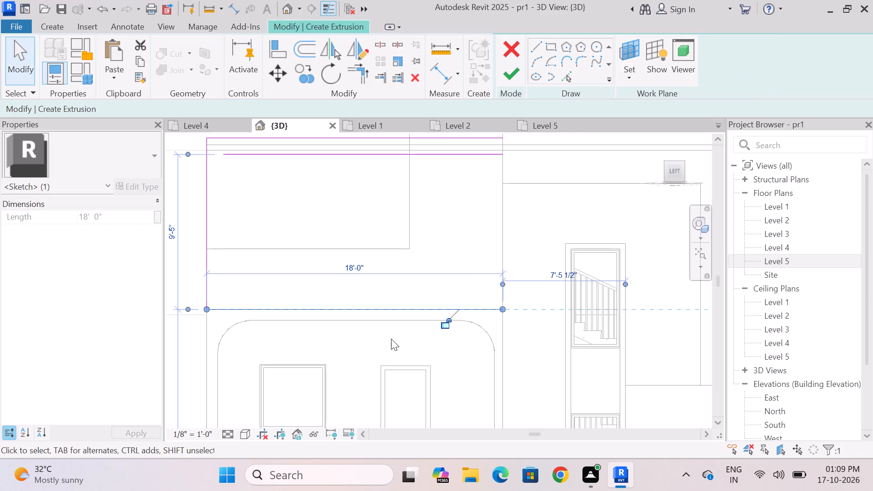
key("Escape")
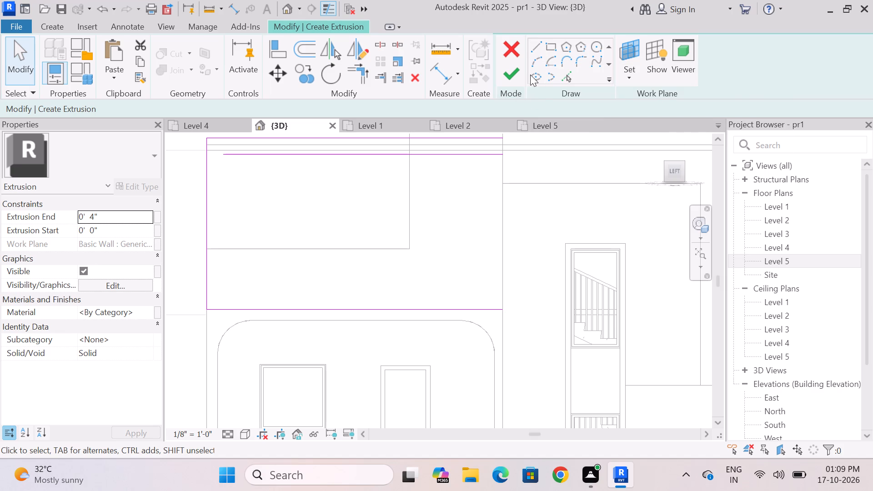
Close the outline with a vertical sketch line along the stair panel's wall edge, from the bottom line up to the raised top line.
left_click(534, 48)
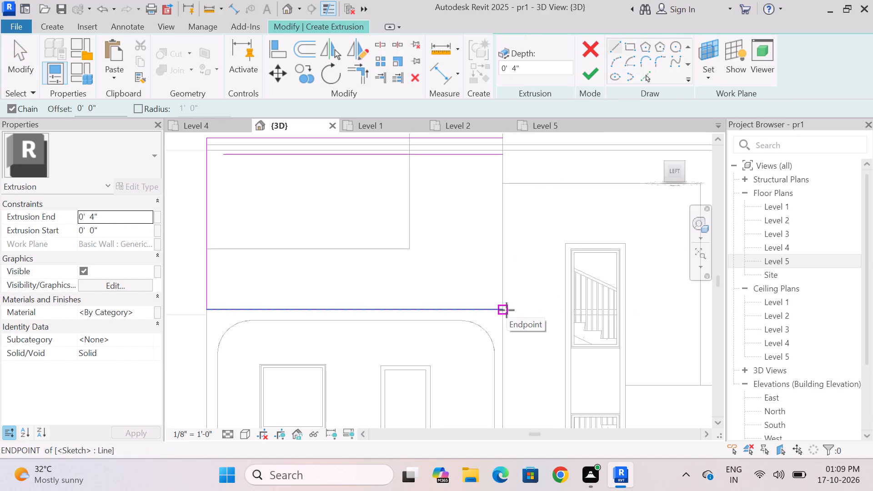
left_click(507, 310)
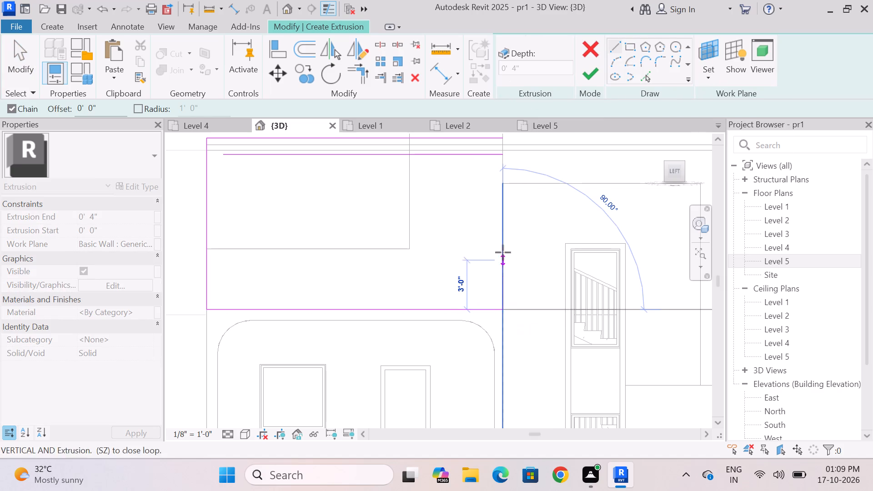
scroll(505, 220, "down", 3)
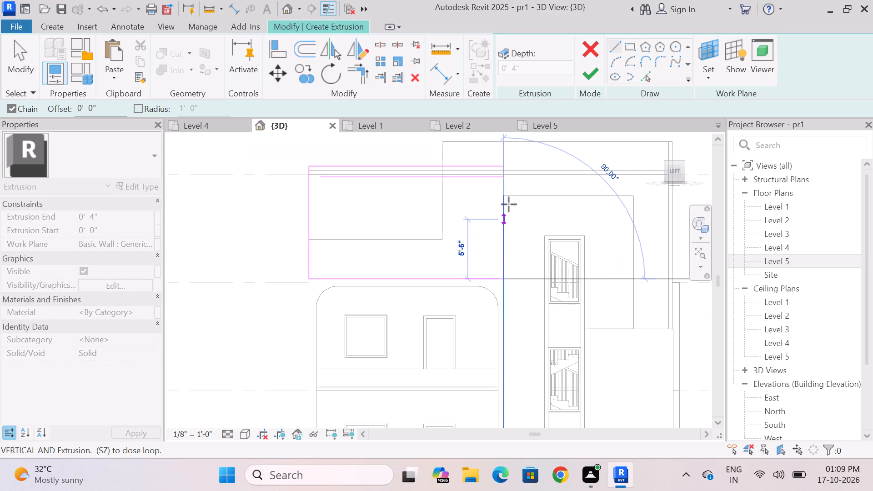
scroll(511, 163, "up", 6)
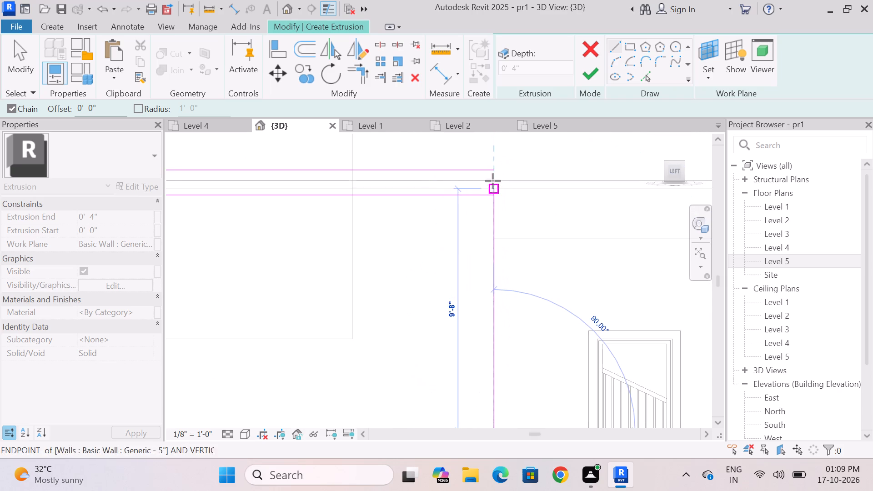
left_click(492, 170)
key("Escape")
key("Escape")
scroll(456, 251, "down", 4)
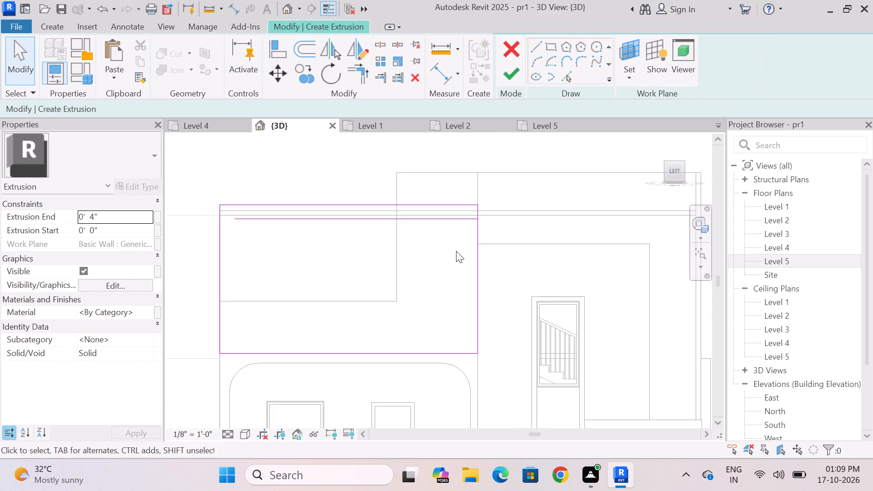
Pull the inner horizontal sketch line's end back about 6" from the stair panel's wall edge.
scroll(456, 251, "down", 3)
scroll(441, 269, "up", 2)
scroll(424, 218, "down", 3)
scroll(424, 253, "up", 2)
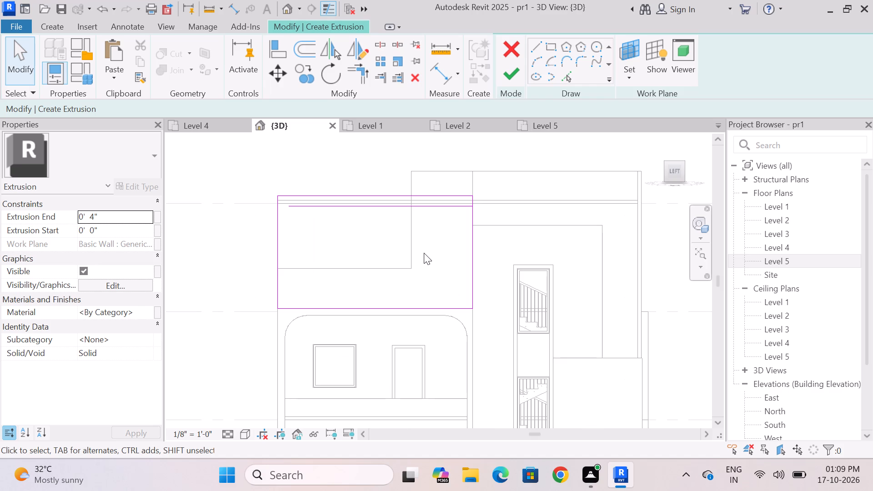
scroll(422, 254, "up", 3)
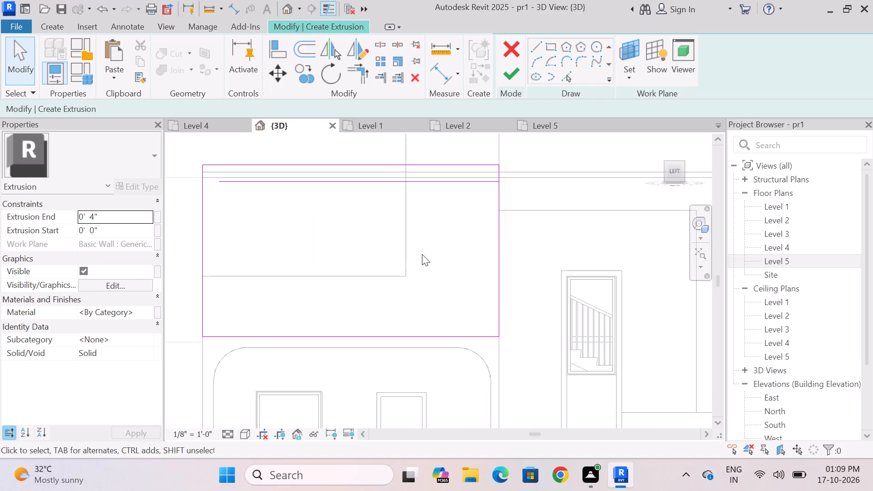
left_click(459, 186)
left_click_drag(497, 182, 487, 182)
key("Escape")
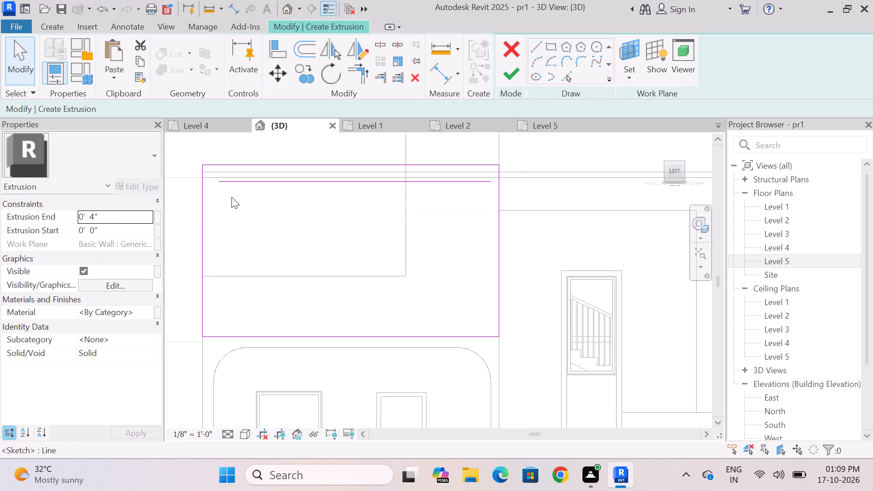
Delete the inner horizontal sketch line just under the Level 5 roof slab.
left_click(239, 185)
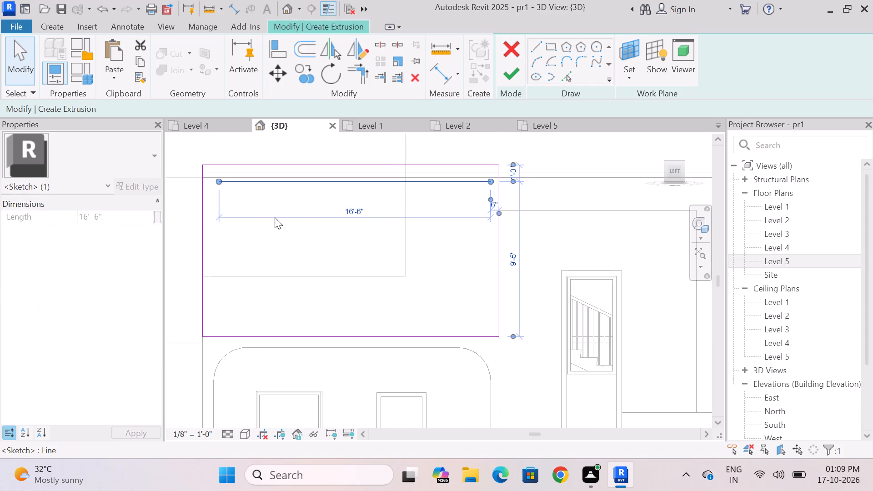
key("Delete")
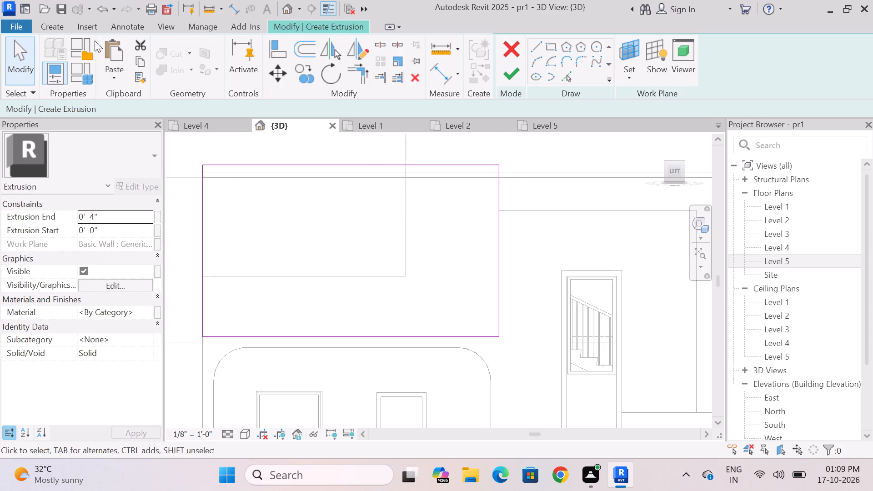
Sketch an inner rectangle at 9" inward offset, from the outline's upper stair-side corner toward the opposite lower corner, about 8'-6" high.
left_click(552, 45)
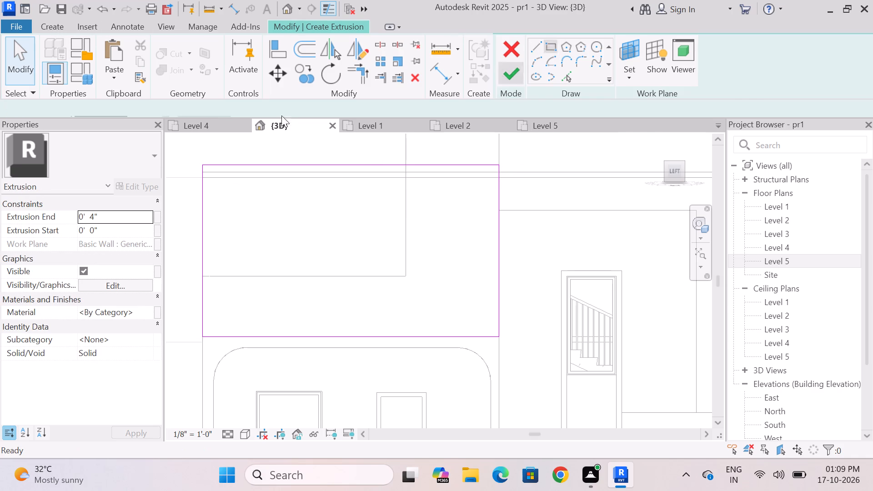
left_click(110, 106)
key("BackSpace")
key("BackSpace")
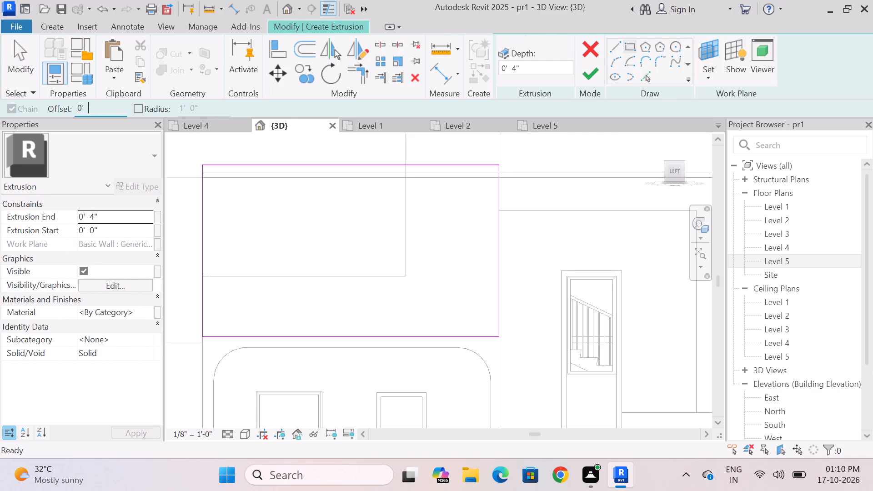
key("9")
key("Return")
left_click(500, 165)
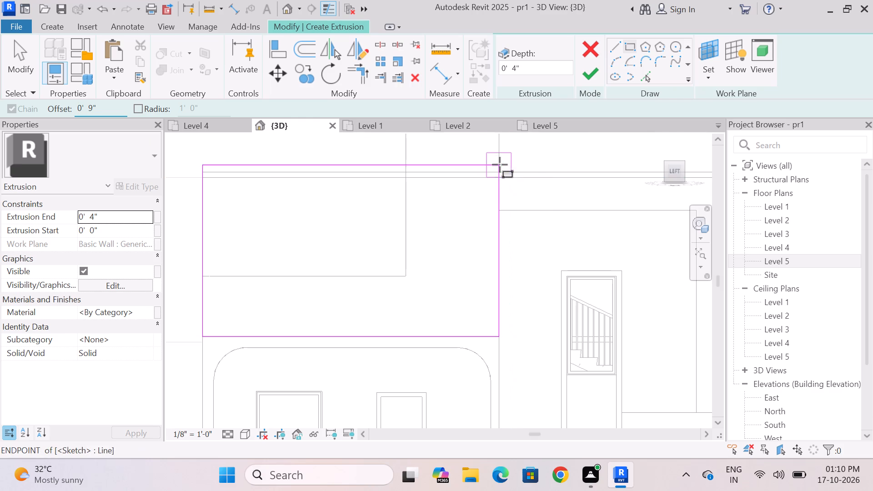
key("space")
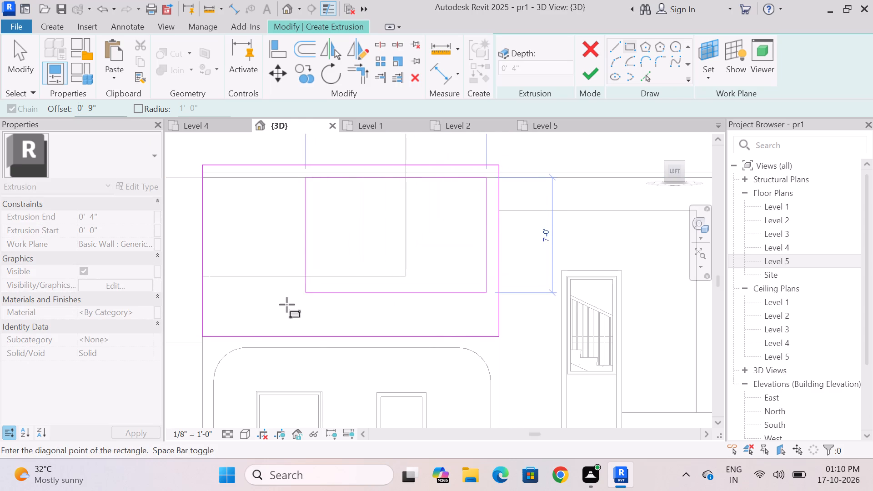
left_click(226, 328)
key("Escape")
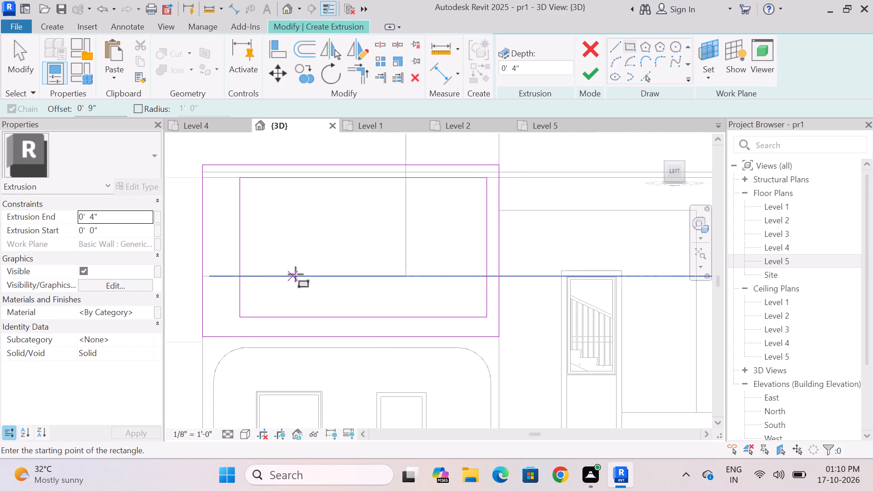
scroll(300, 263, "down", 5)
key("Escape")
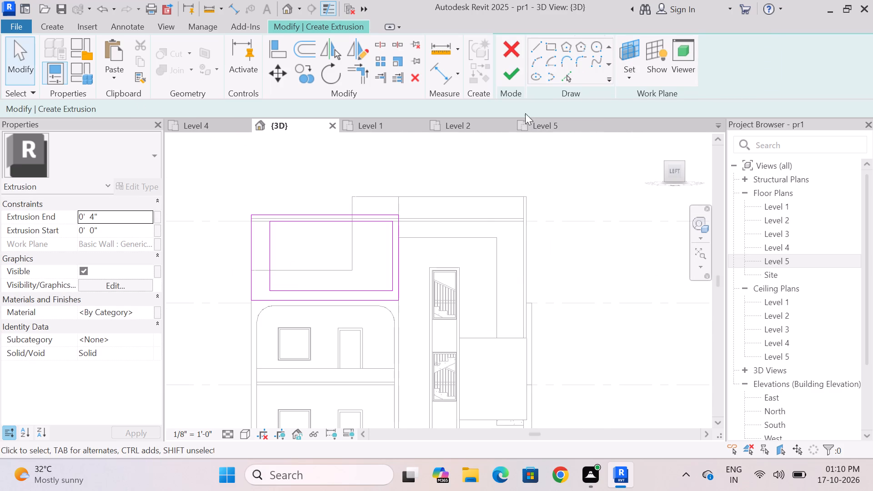
Finish the sketch to create the 4" deep rectangular frame extrusion on the wall above the rounded facade frame.
left_click(515, 73)
left_click(429, 143)
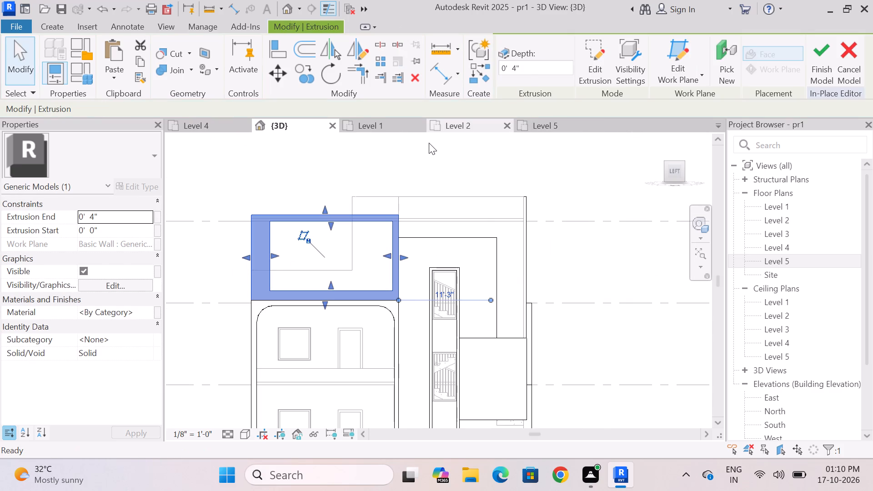
Examine the new rectangular frame against the roof parapet, slatted canopy and adjoining walls from the back and left sides.
middle_click_drag(374, 148, 448, 181, "shift")
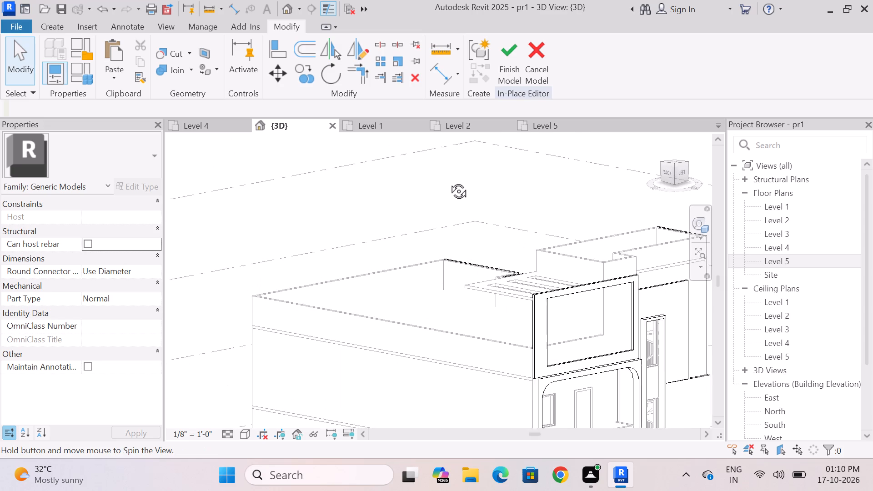
middle_click_drag(448, 181, 450, 180, "shift")
scroll(435, 177, "down", 6)
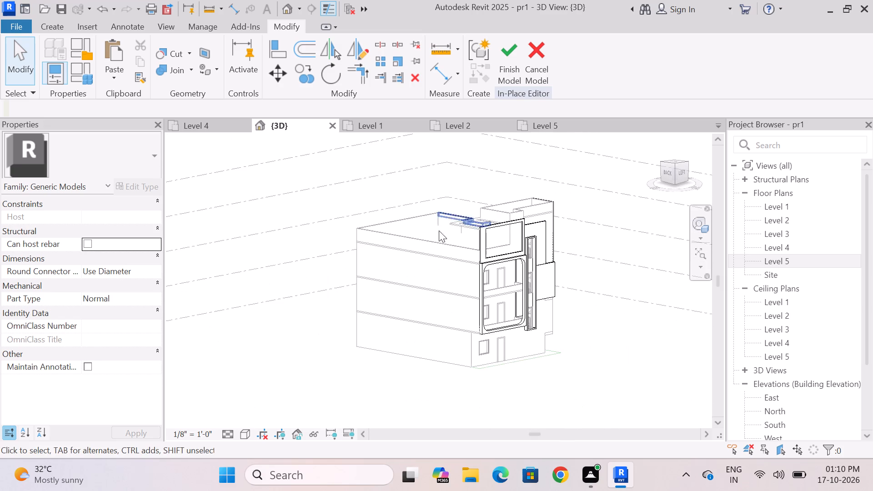
middle_click_drag(452, 252, 538, 252, "shift")
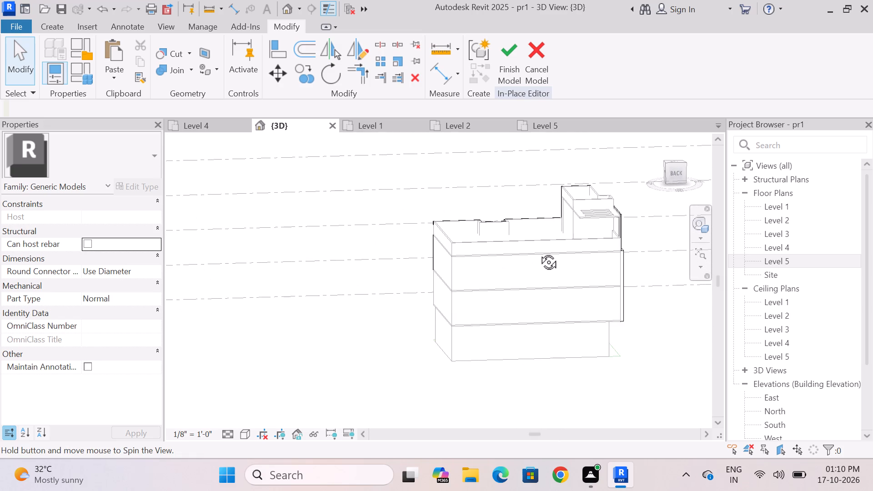
middle_click_drag(538, 252, 497, 242, "shift")
scroll(536, 173, "up", 8)
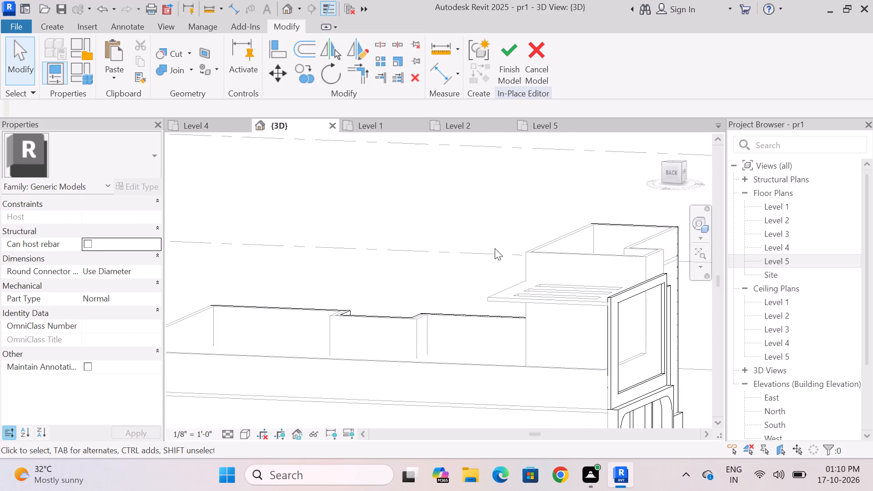
middle_click_drag(486, 253, 430, 198, "shift")
scroll(451, 206, "down", 3)
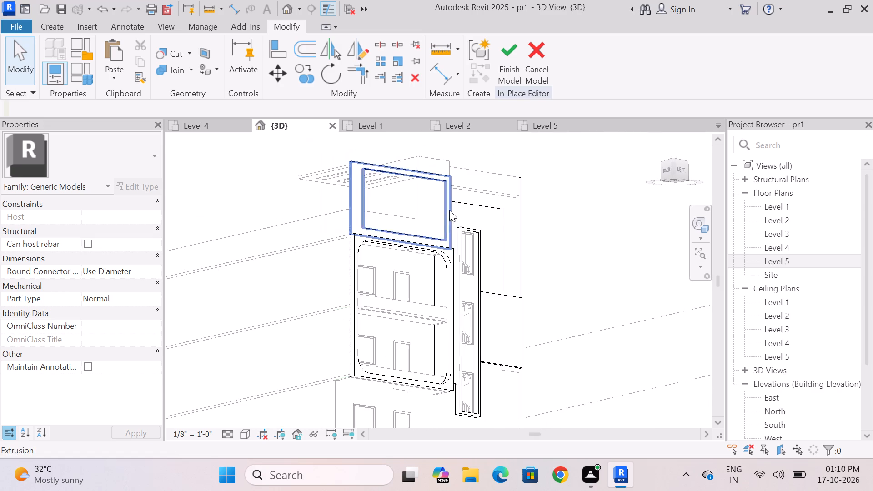
middle_click_drag(350, 234, 416, 290, "shift")
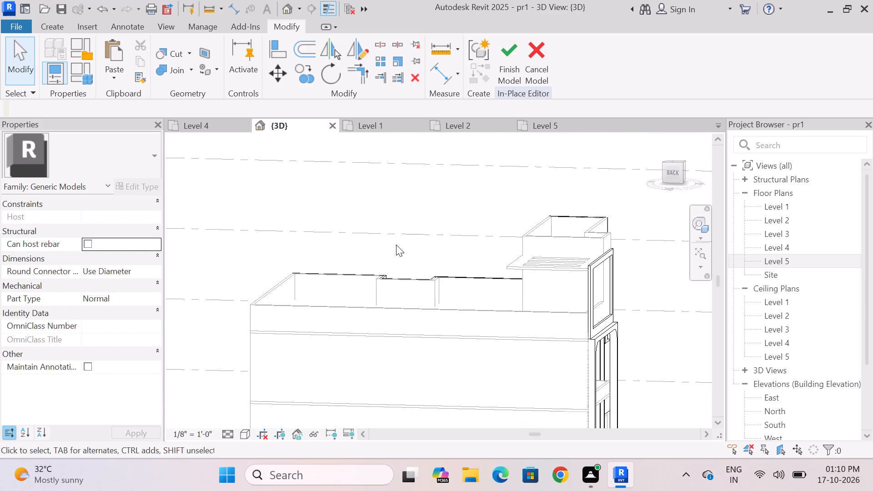
scroll(396, 245, "down", 4)
scroll(484, 261, "up", 8)
middle_click_drag(386, 270, 409, 274, "shift")
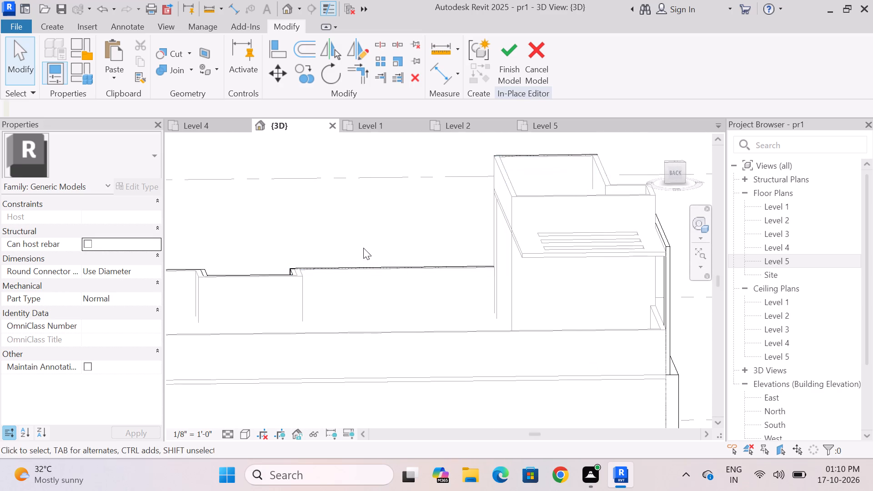
scroll(359, 246, "down", 4)
middle_click_drag(356, 245, 249, 234, "shift")
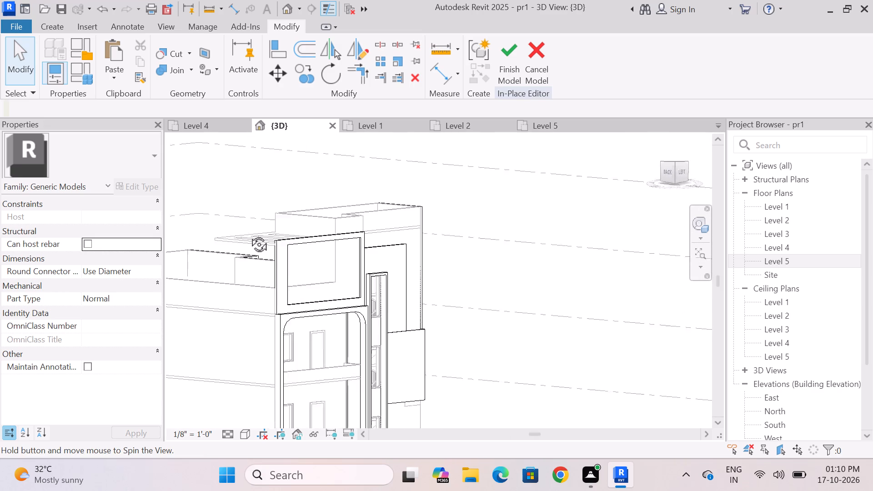
middle_click_drag(249, 234, 203, 234, "shift")
scroll(525, 222, "down", 5)
scroll(309, 235, "up", 8)
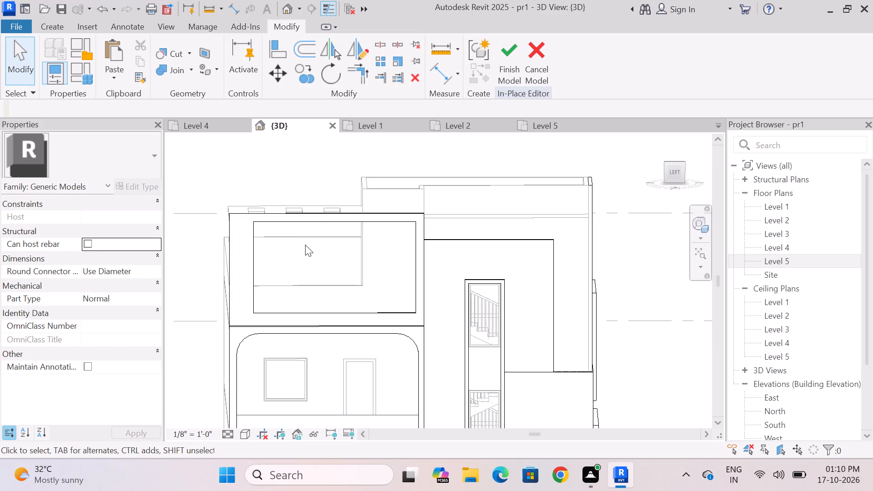
middle_click_drag(324, 259, 397, 249, "shift")
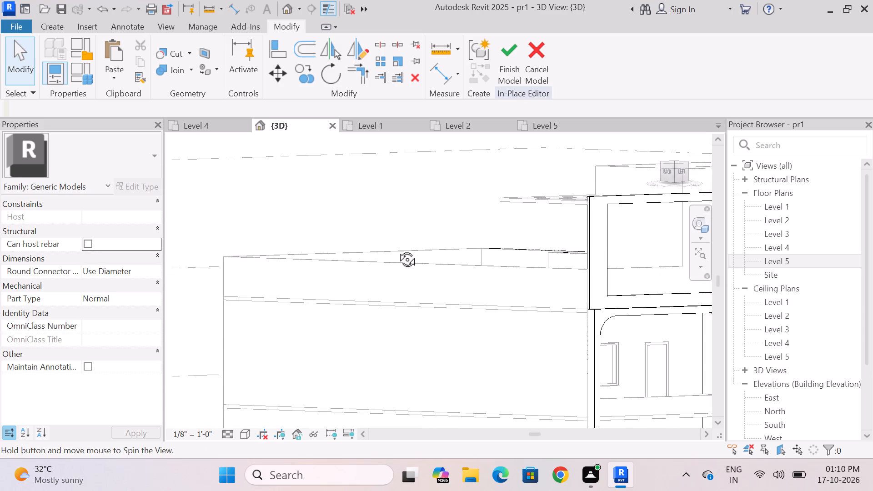
middle_click_drag(397, 249, 398, 250, "shift")
scroll(400, 251, "down", 5)
middle_click_drag(400, 256, 310, 255, "shift")
Examine the whole building's left and front facades, including the frames, stair panel and balcony surrounds.
left_click(678, 173)
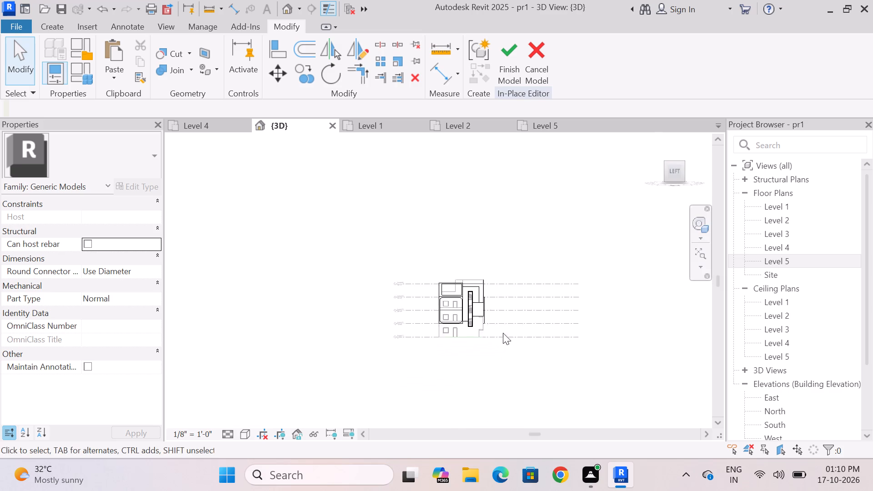
scroll(491, 329, "up", 9)
middle_click_drag(533, 287, 519, 297, "shift")
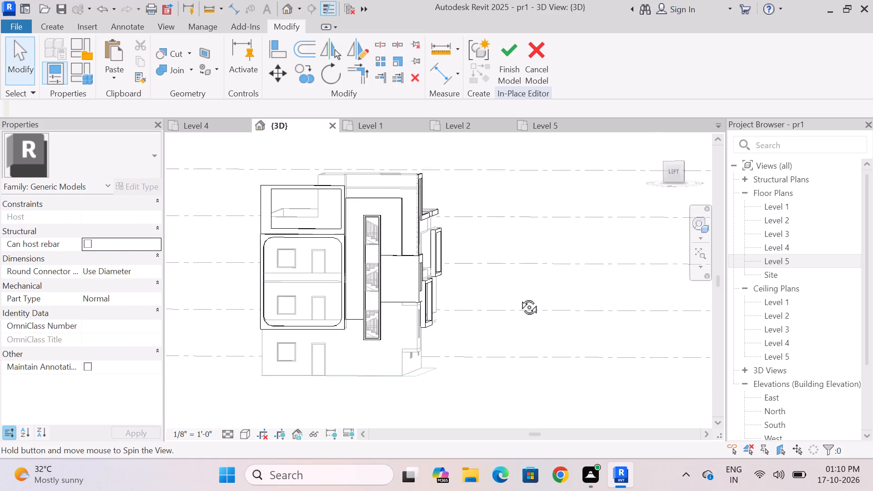
middle_click_drag(519, 297, 388, 302, "shift")
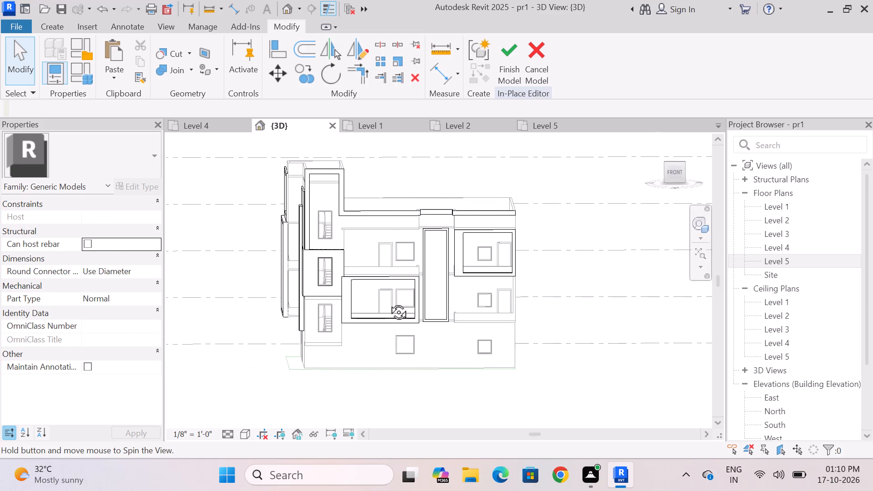
middle_click_drag(388, 302, 479, 313, "shift")
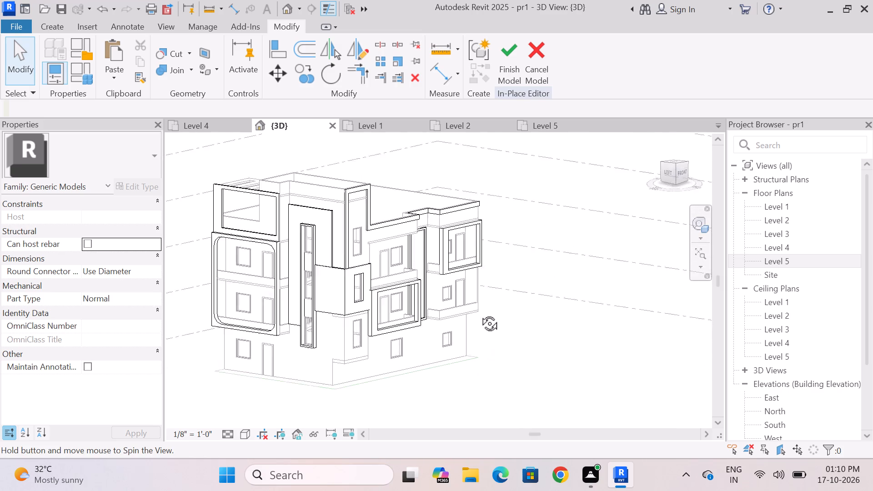
middle_click_drag(479, 313, 534, 290, "shift")
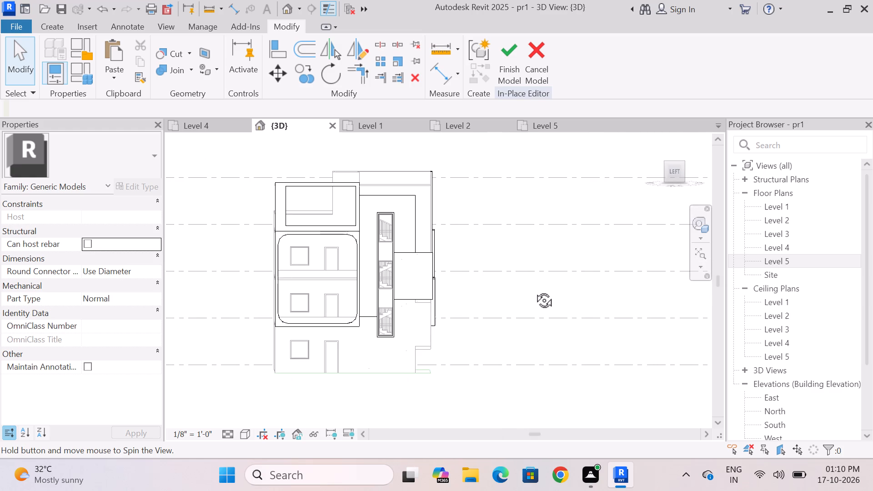
middle_click_drag(534, 290, 409, 297, "shift")
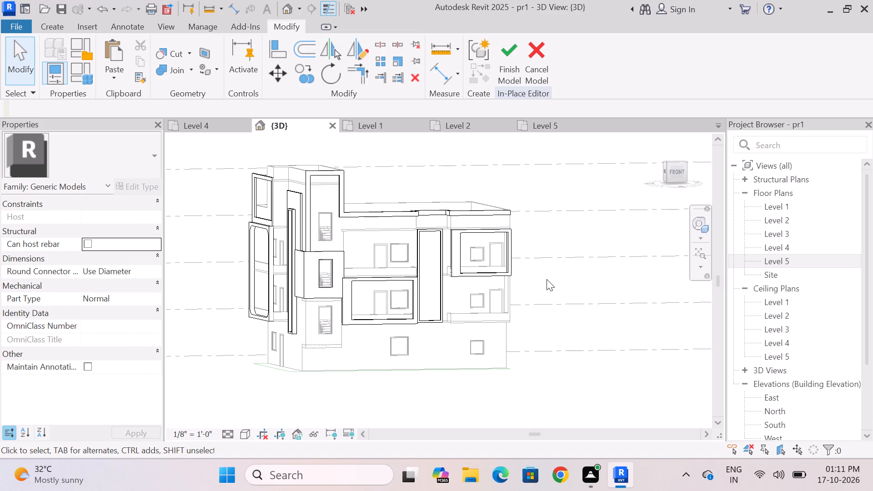
middle_click_drag(546, 281, 519, 303, "shift")
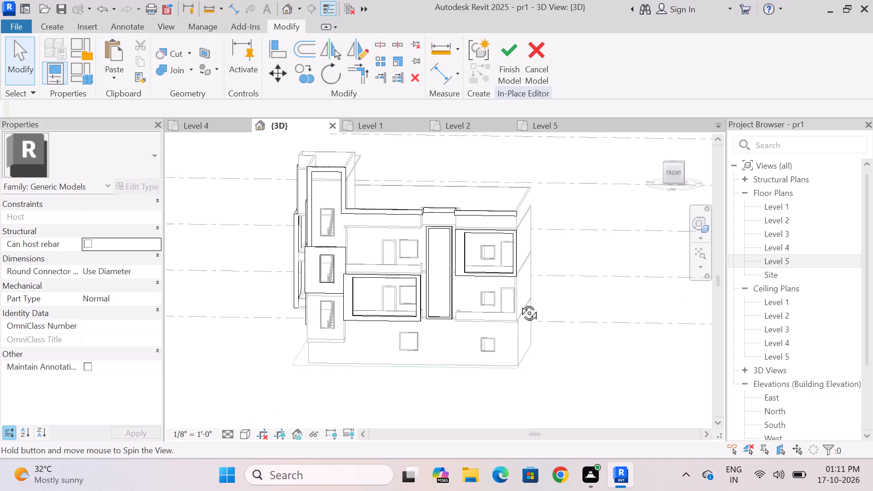
middle_click_drag(519, 303, 521, 278, "shift")
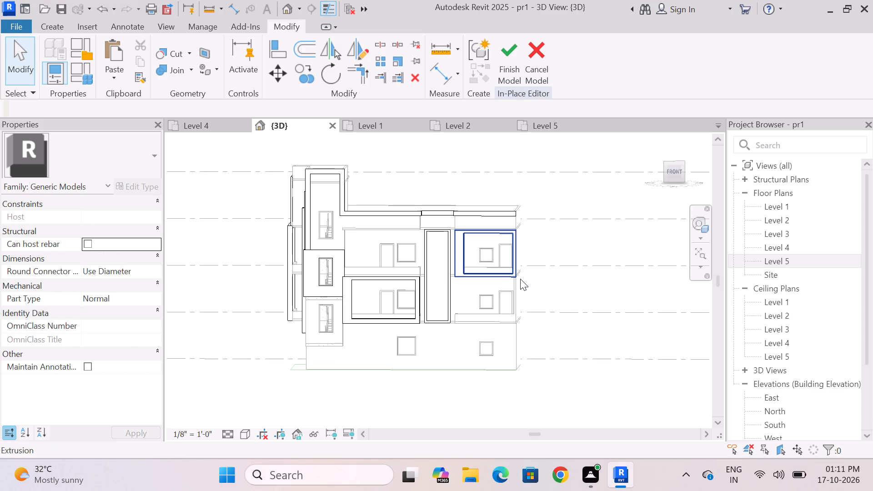
scroll(421, 263, "up", 4)
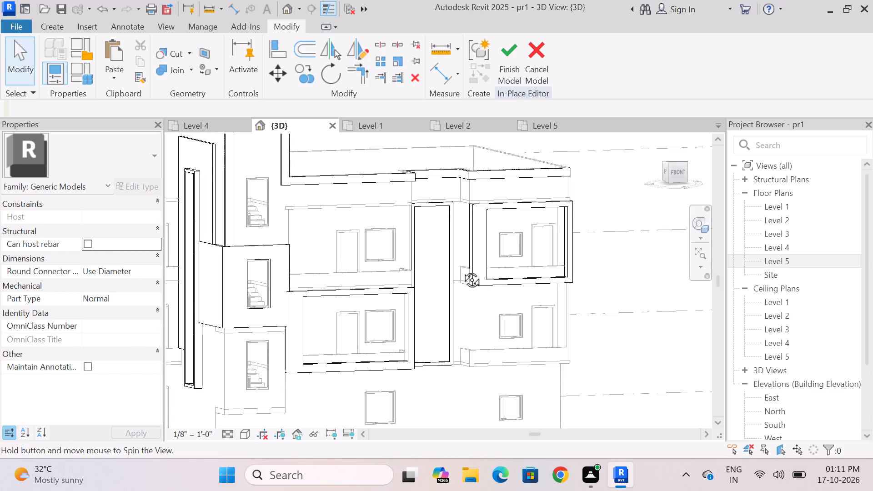